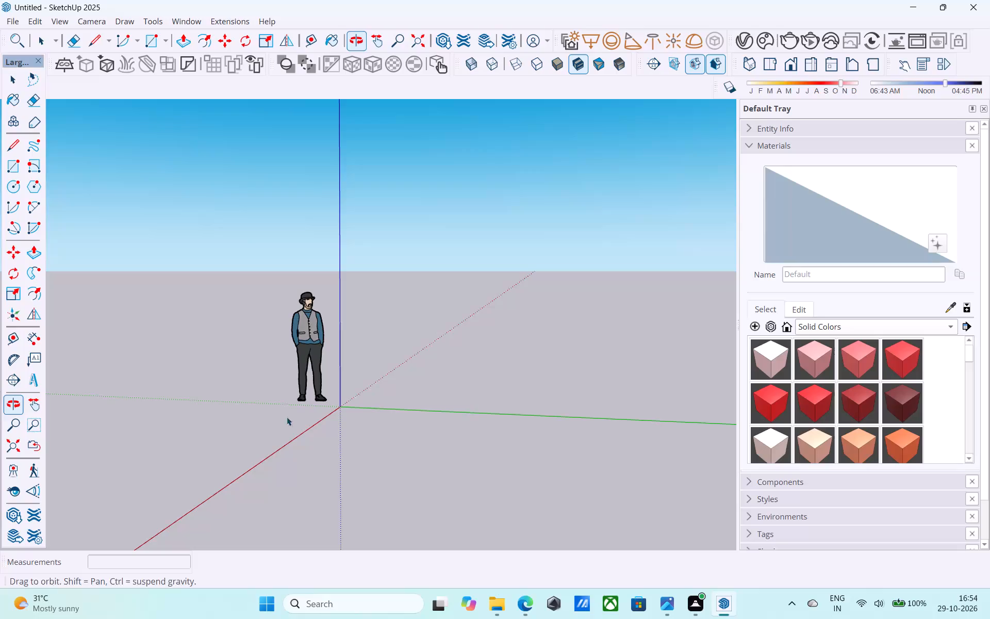
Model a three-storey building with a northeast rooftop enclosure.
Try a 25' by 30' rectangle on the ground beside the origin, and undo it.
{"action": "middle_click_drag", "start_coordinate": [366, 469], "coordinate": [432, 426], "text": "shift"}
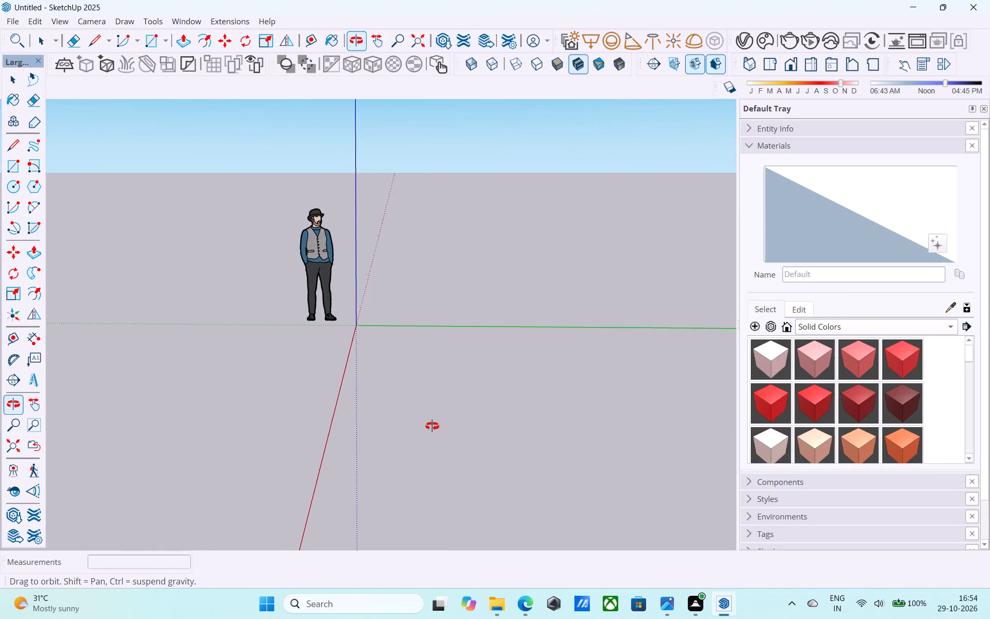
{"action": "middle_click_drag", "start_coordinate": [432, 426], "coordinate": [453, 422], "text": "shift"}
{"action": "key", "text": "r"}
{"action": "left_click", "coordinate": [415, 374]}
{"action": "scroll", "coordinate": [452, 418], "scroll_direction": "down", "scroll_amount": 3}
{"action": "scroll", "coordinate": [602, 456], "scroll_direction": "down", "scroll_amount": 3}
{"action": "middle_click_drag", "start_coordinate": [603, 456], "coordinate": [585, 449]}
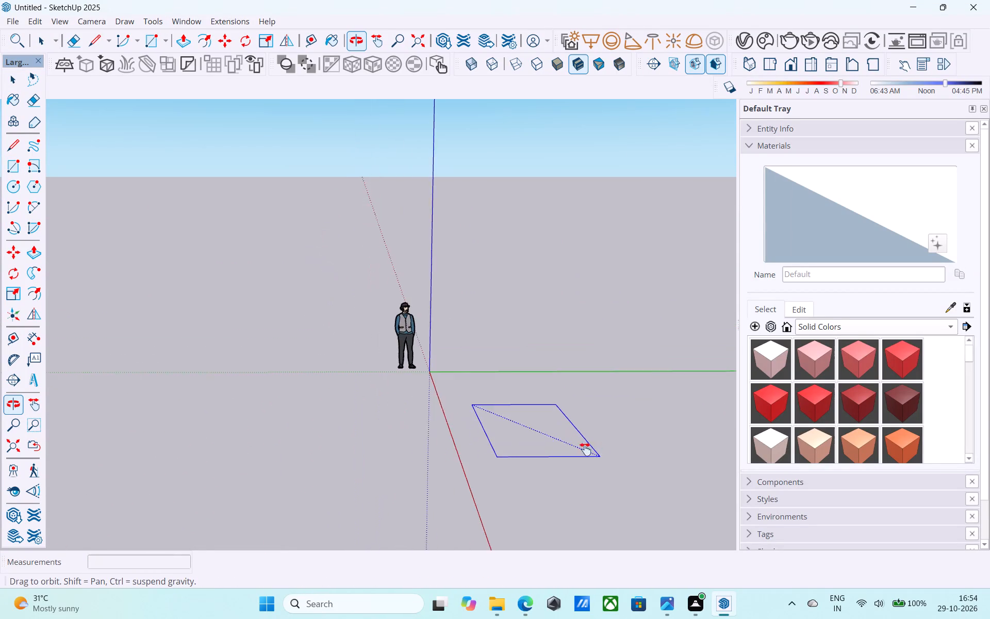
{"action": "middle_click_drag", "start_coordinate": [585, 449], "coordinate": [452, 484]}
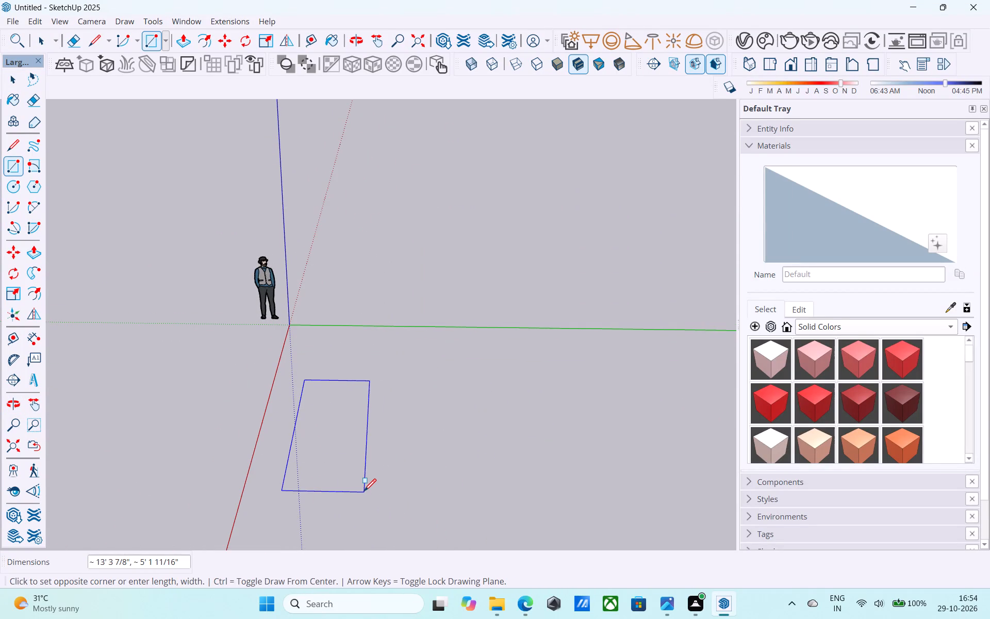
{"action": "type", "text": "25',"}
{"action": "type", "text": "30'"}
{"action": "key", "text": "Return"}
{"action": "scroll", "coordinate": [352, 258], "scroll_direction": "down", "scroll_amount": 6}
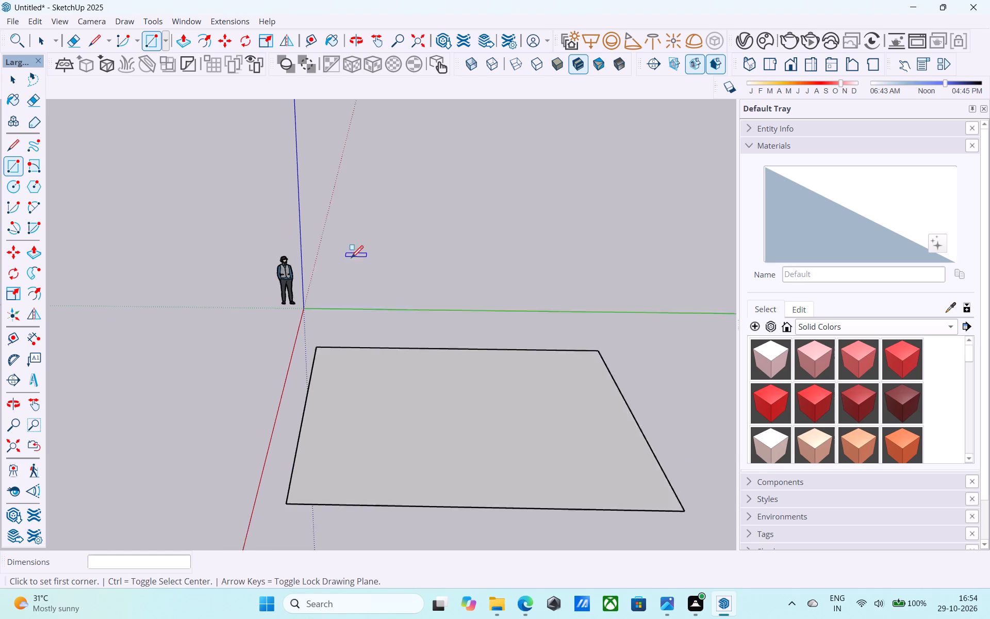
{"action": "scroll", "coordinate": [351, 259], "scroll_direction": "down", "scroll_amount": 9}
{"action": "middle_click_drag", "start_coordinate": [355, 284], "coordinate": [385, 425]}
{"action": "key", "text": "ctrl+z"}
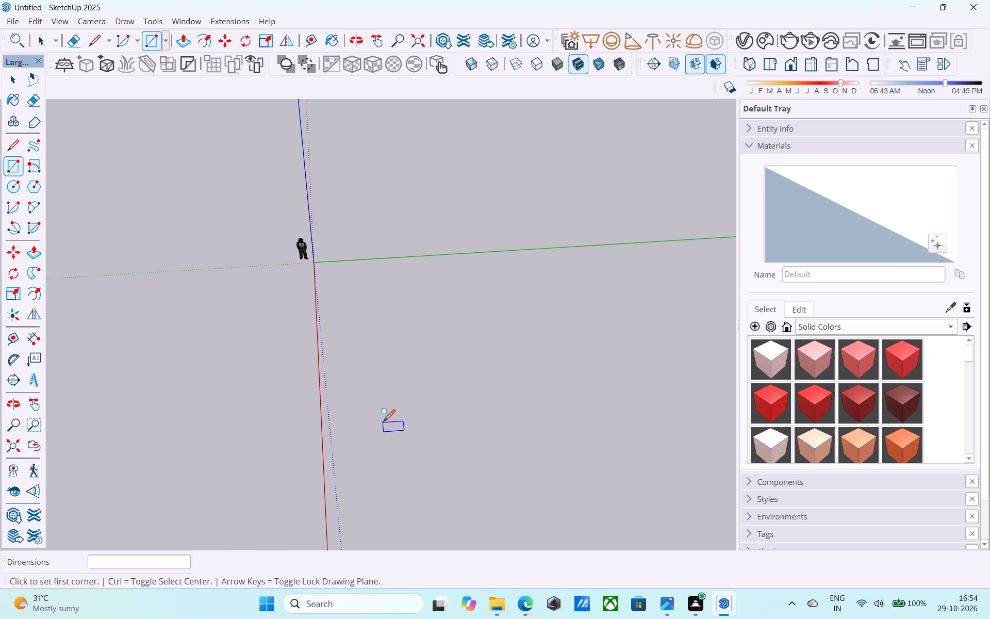
Draw a 30' by 20' rectangle on the ground, with its long side along the red axis.
{"action": "key", "text": "r"}
{"action": "left_click", "coordinate": [431, 321]}
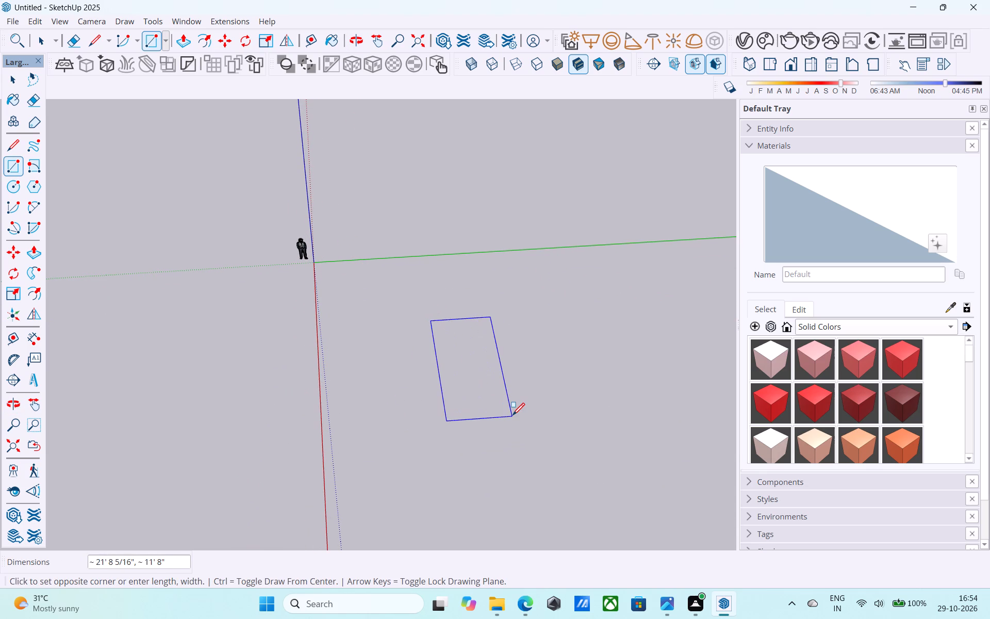
{"action": "type", "text": "20',2"}
{"action": "key", "text": "BackSpace"}
{"action": "type", "text": "30'"}
{"action": "key", "text": "Return"}
{"action": "type", "text": "30',20'"}
{"action": "key", "text": "Return"}
{"action": "key", "text": "space"}
Offset the rectangle's outline 9" inward to form the outer wall thickness.
{"action": "scroll", "coordinate": [513, 416], "scroll_direction": "up", "scroll_amount": 2}
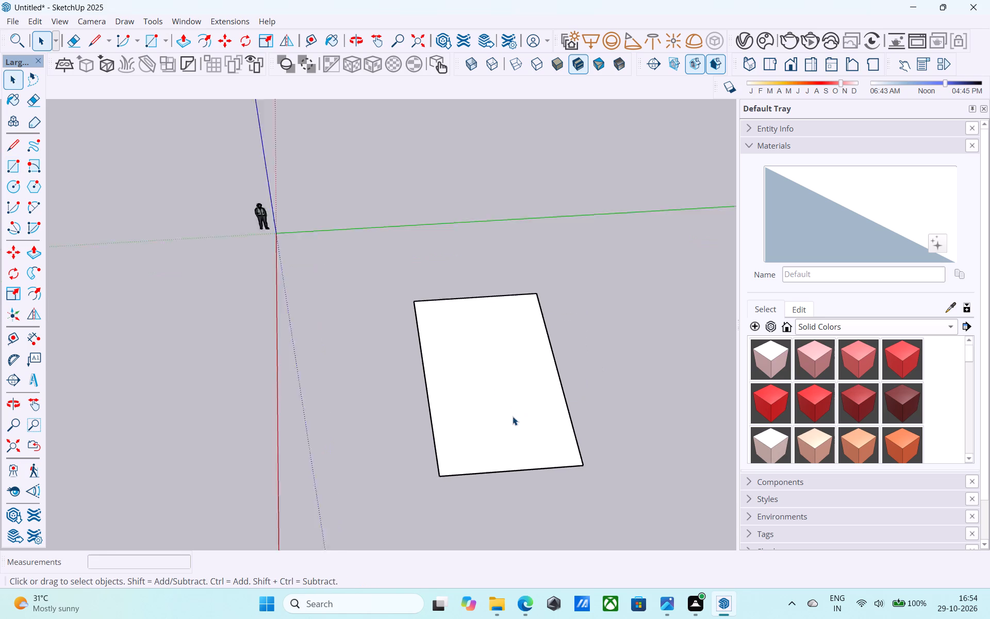
{"action": "scroll", "coordinate": [513, 416], "scroll_direction": "up", "scroll_amount": 2}
{"action": "scroll", "coordinate": [513, 416], "scroll_direction": "down", "scroll_amount": 6}
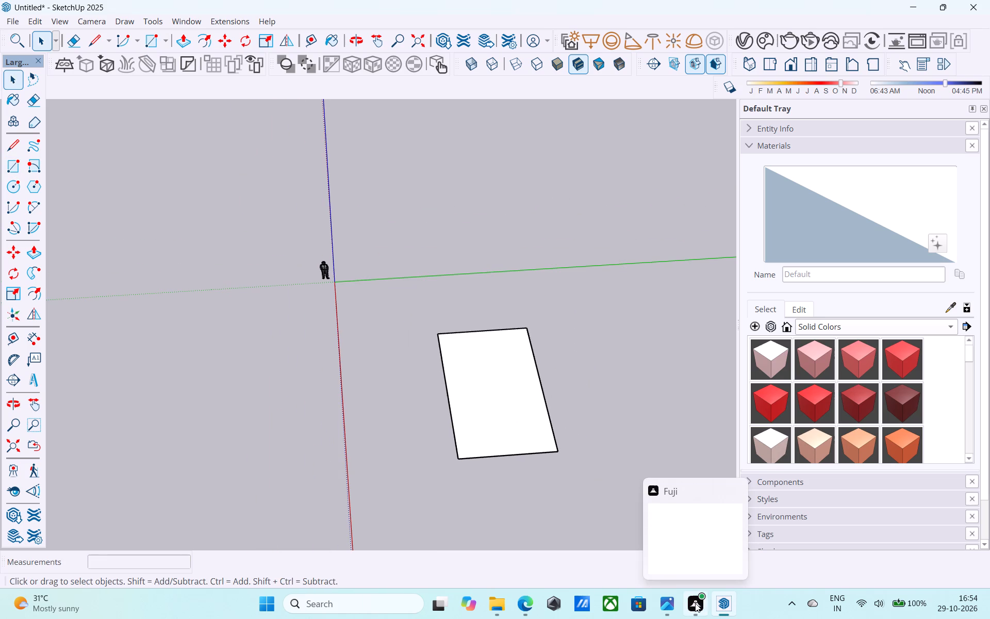
{"action": "left_click", "coordinate": [553, 395]}
{"action": "middle_click_drag", "start_coordinate": [547, 413], "coordinate": [519, 395]}
{"action": "scroll", "coordinate": [493, 420], "scroll_direction": "up", "scroll_amount": 2}
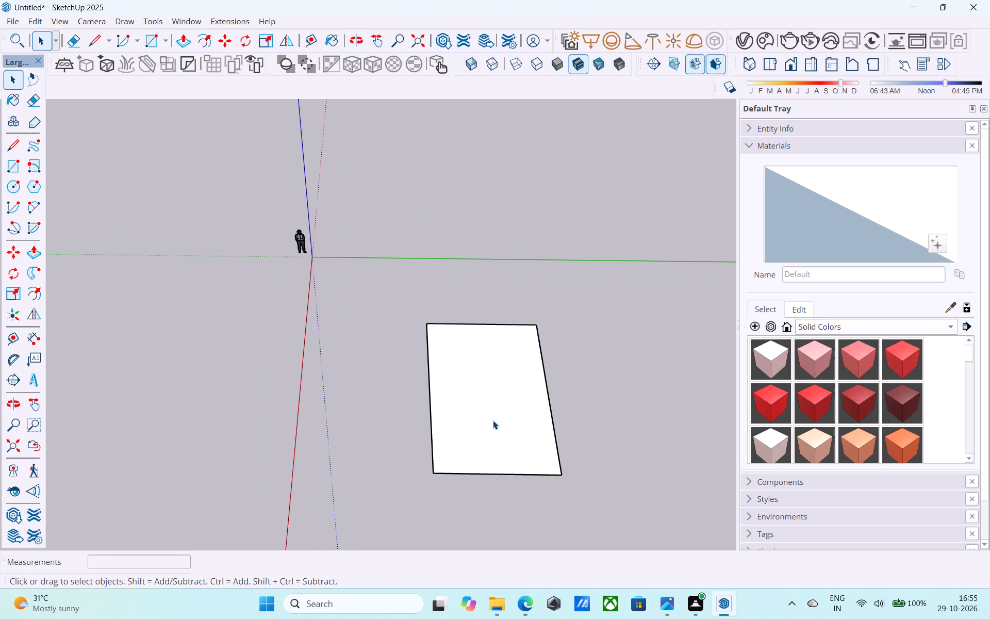
{"action": "left_click", "coordinate": [493, 420]}
{"action": "key", "text": "f"}
{"action": "left_click", "coordinate": [493, 420]}
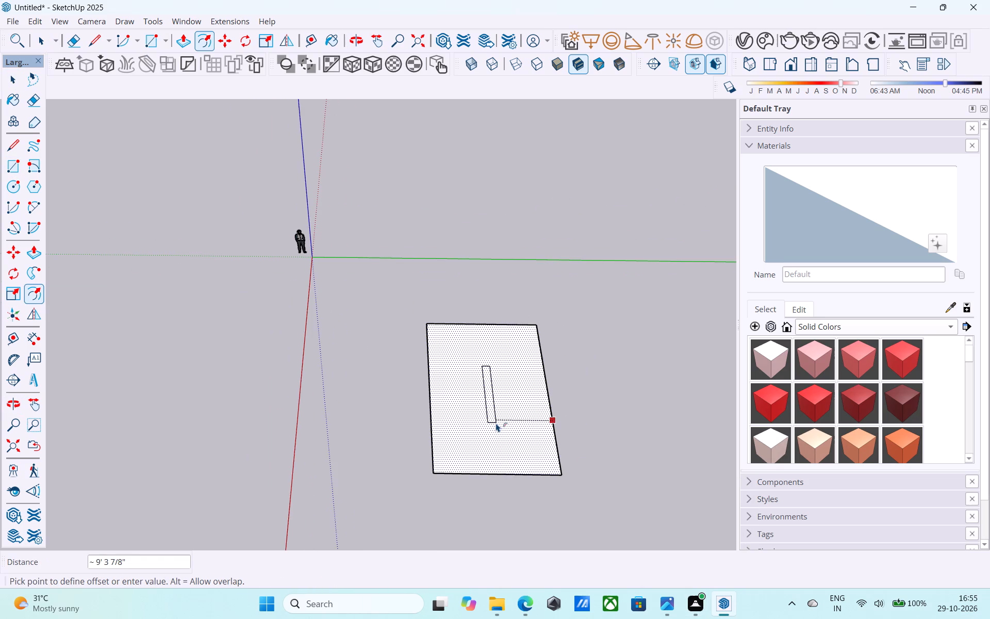
{"action": "type", "text": "9\""}
{"action": "key", "text": "Return"}
{"action": "key", "text": "space"}
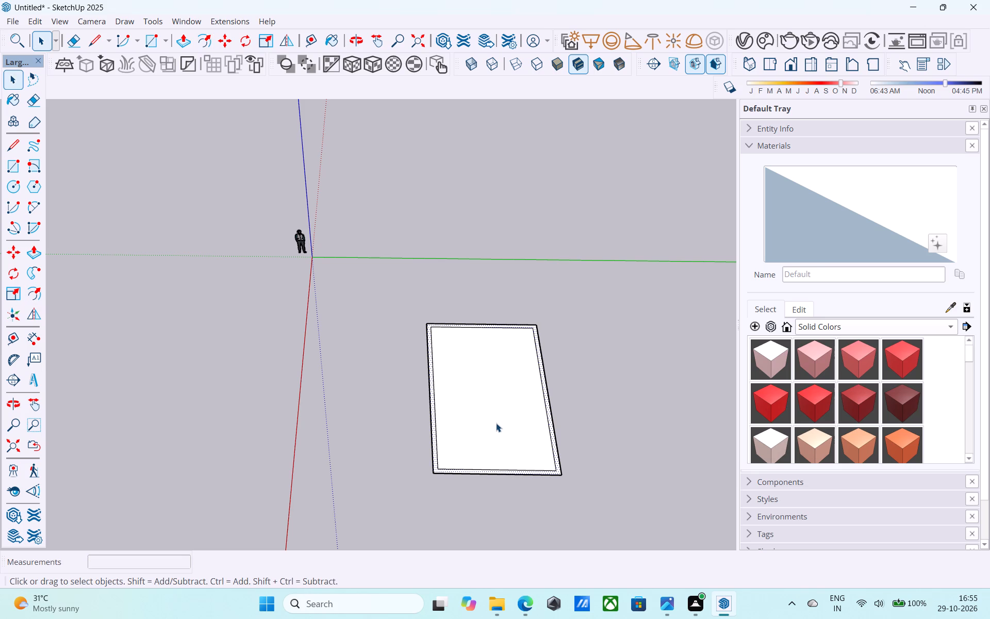
Copy the inner outline's short edge farthest from the origin 7' inward along the red axis.
{"action": "scroll", "coordinate": [522, 485], "scroll_direction": "up", "scroll_amount": 5}
{"action": "left_click", "coordinate": [508, 464]}
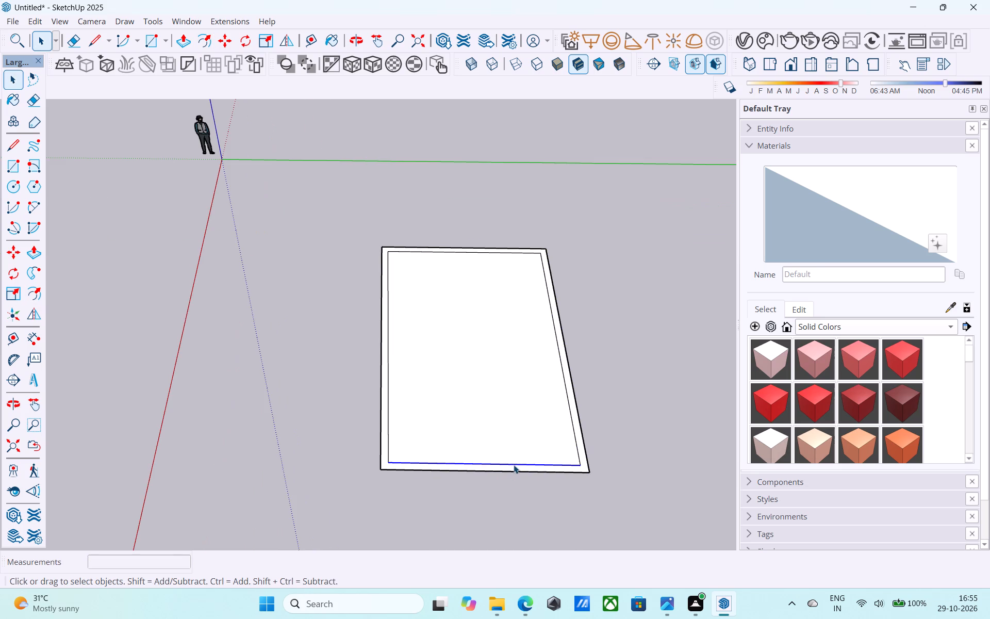
{"action": "scroll", "coordinate": [514, 465], "scroll_direction": "down", "scroll_amount": 10}
{"action": "middle_click_drag", "start_coordinate": [516, 464], "coordinate": [525, 418]}
{"action": "scroll", "coordinate": [533, 403], "scroll_direction": "up", "scroll_amount": 5}
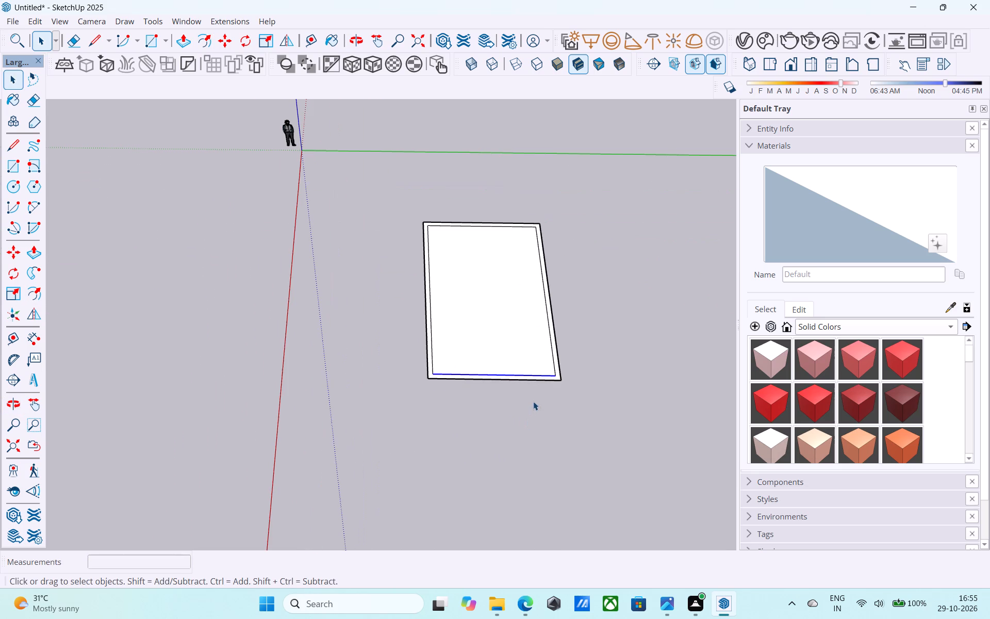
{"action": "key", "text": "m"}
{"action": "scroll", "coordinate": [544, 395], "scroll_direction": "up", "scroll_amount": 5}
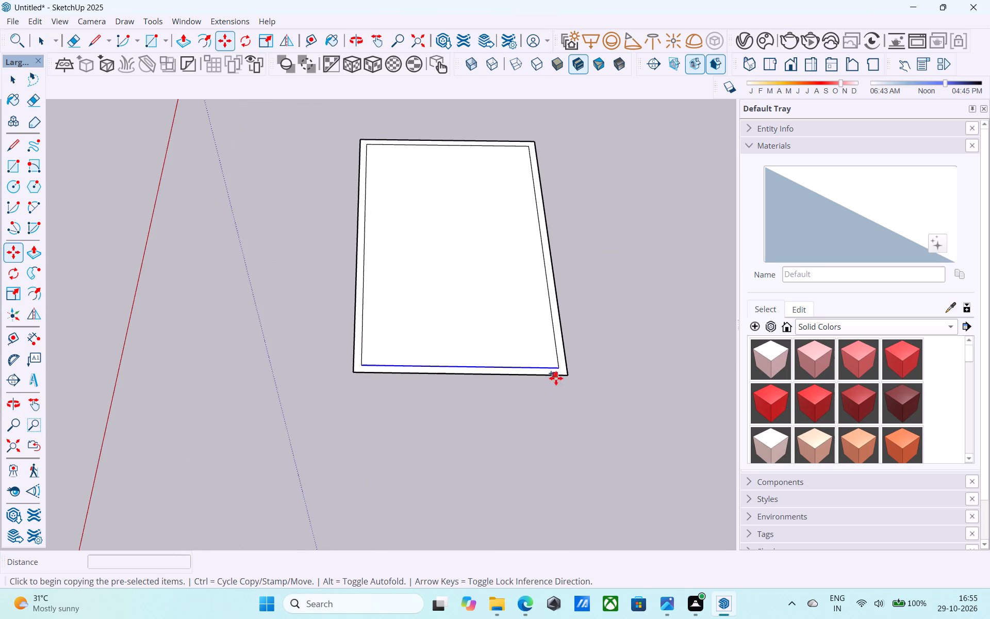
{"action": "scroll", "coordinate": [557, 377], "scroll_direction": "up", "scroll_amount": 1}
{"action": "left_click", "coordinate": [556, 368]}
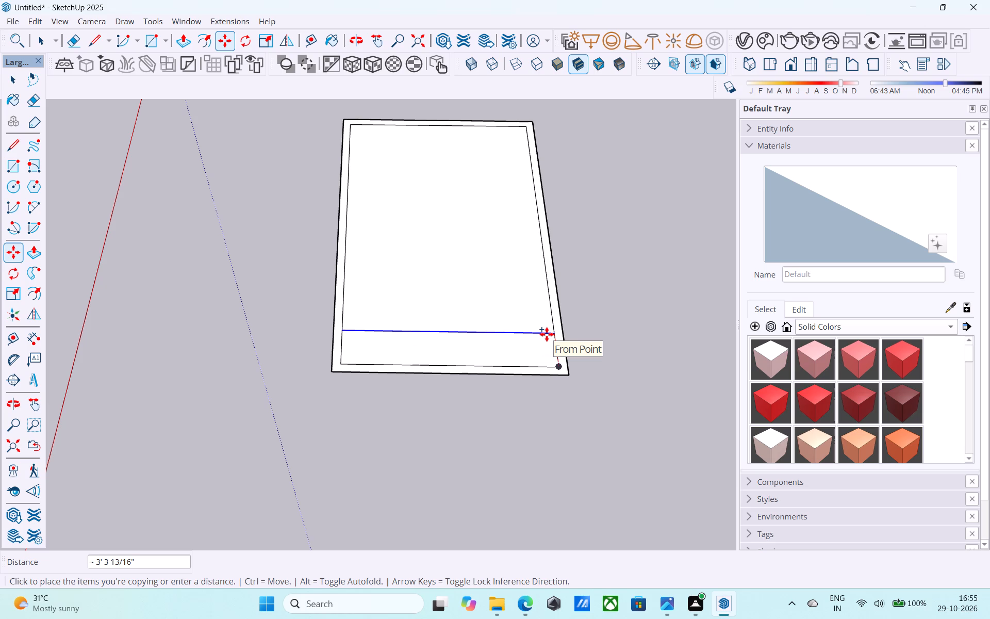
{"action": "type", "text": "7'"}
{"action": "key", "text": "Return"}
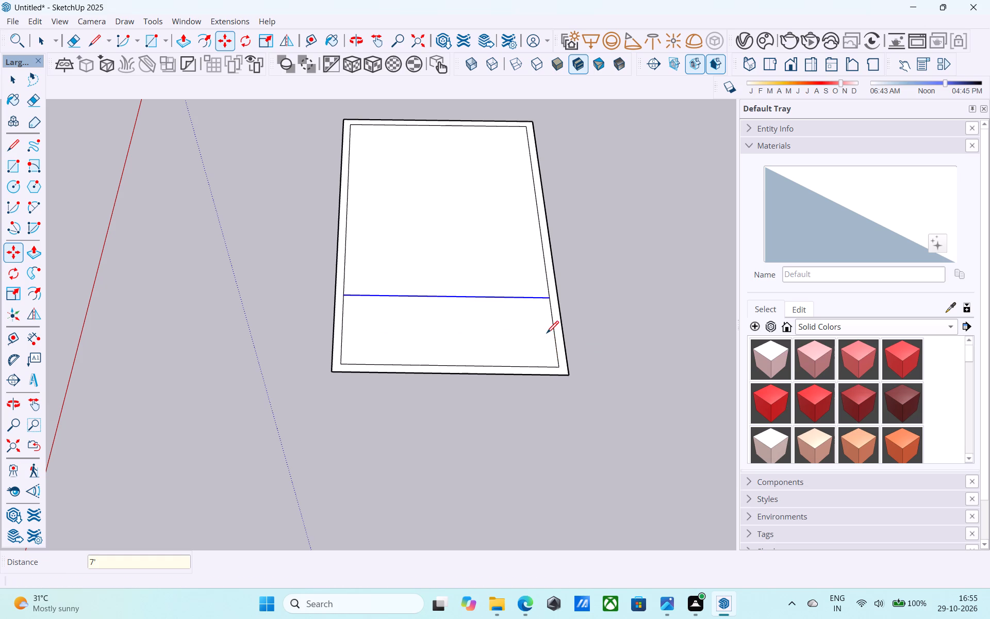
Draw a 22' 3" centre line from the copied line's midpoint to the outer edge nearest the origin.
{"action": "key", "text": "l"}
{"action": "scroll", "coordinate": [543, 331], "scroll_direction": "down", "scroll_amount": 2}
{"action": "middle_click_drag", "start_coordinate": [542, 331], "coordinate": [537, 434], "text": "shift"}
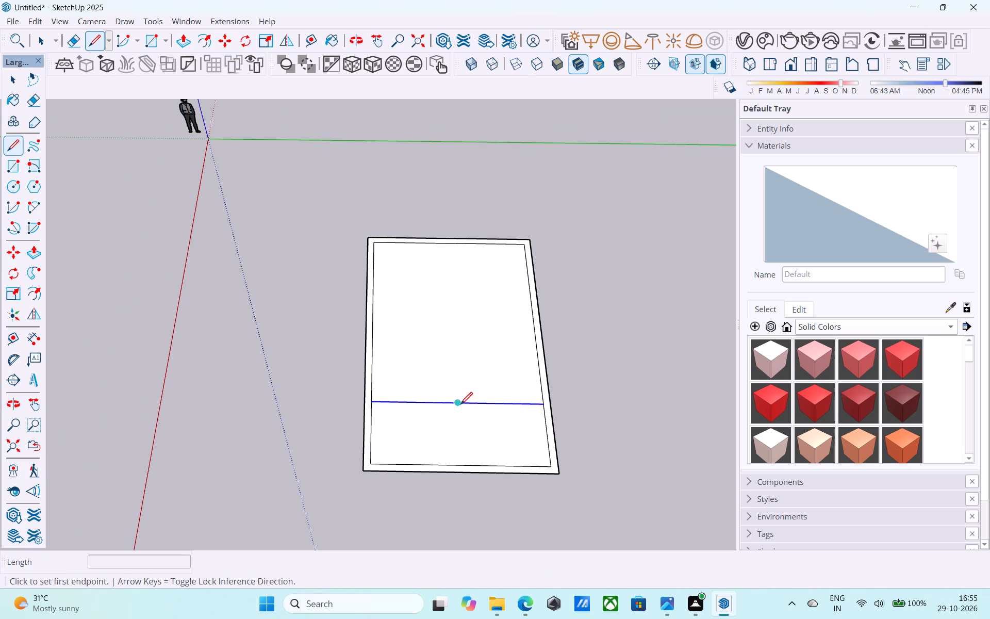
{"action": "left_click", "coordinate": [452, 400]}
{"action": "left_click", "coordinate": [442, 241]}
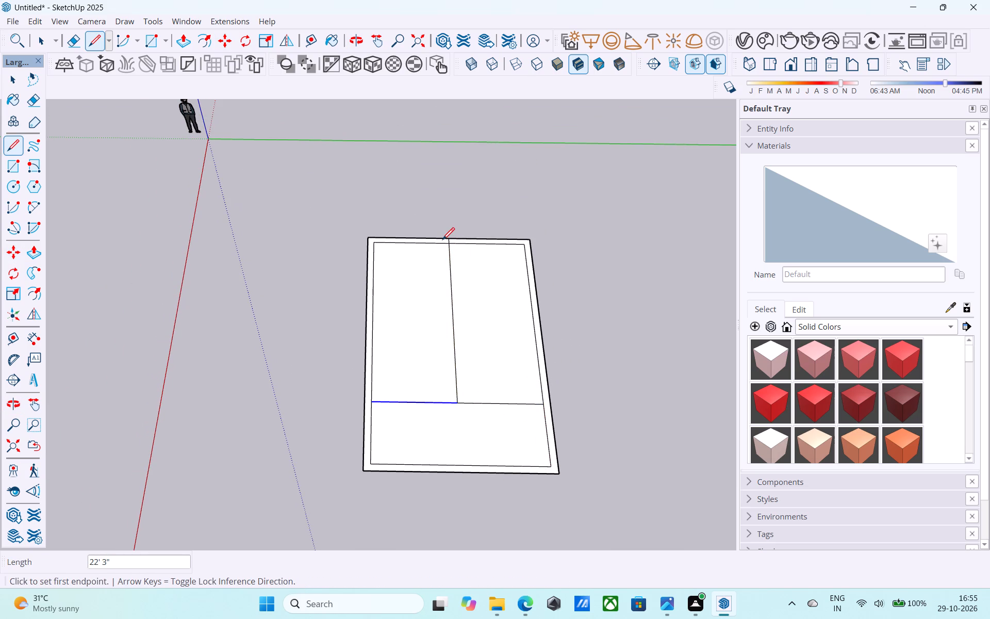
Erase the piece of the centre line that crosses the outer wall strip.
{"action": "key", "text": "e"}
{"action": "scroll", "coordinate": [449, 247], "scroll_direction": "up", "scroll_amount": 7}
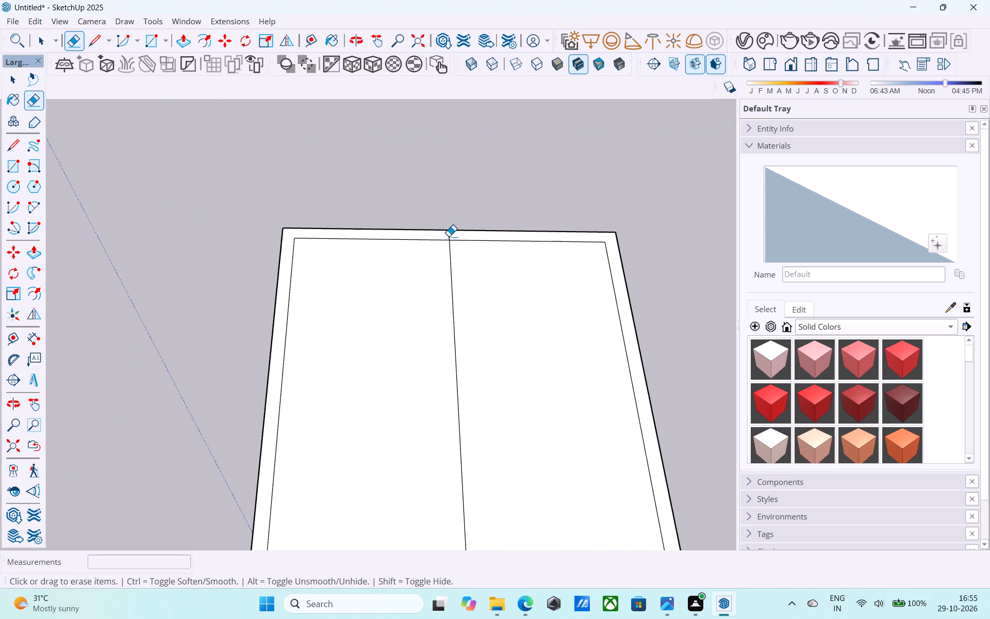
{"action": "left_click", "coordinate": [449, 236]}
{"action": "scroll", "coordinate": [447, 234], "scroll_direction": "down", "scroll_amount": 11}
{"action": "key", "text": "space"}
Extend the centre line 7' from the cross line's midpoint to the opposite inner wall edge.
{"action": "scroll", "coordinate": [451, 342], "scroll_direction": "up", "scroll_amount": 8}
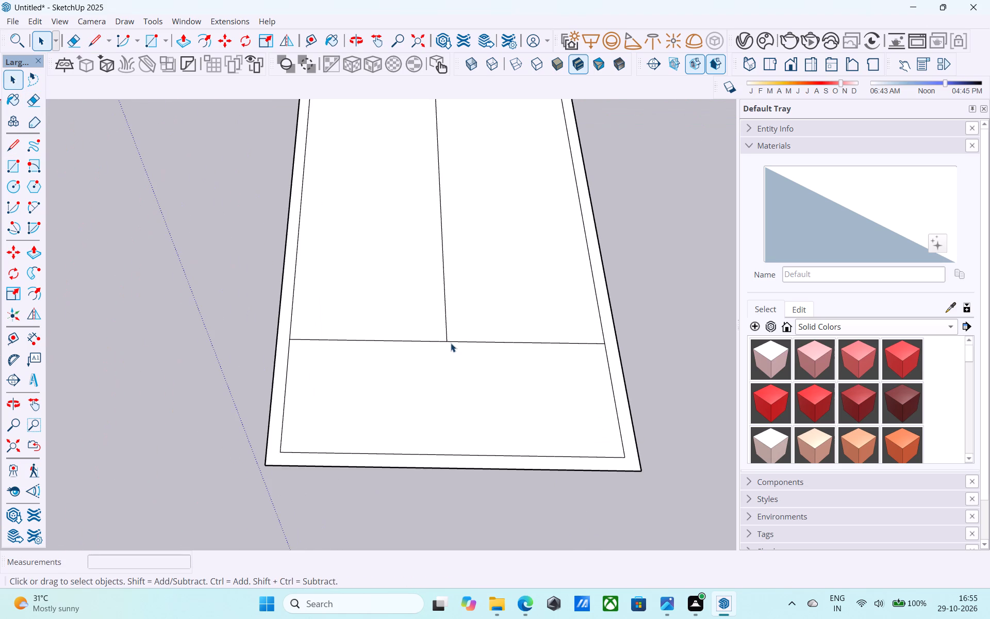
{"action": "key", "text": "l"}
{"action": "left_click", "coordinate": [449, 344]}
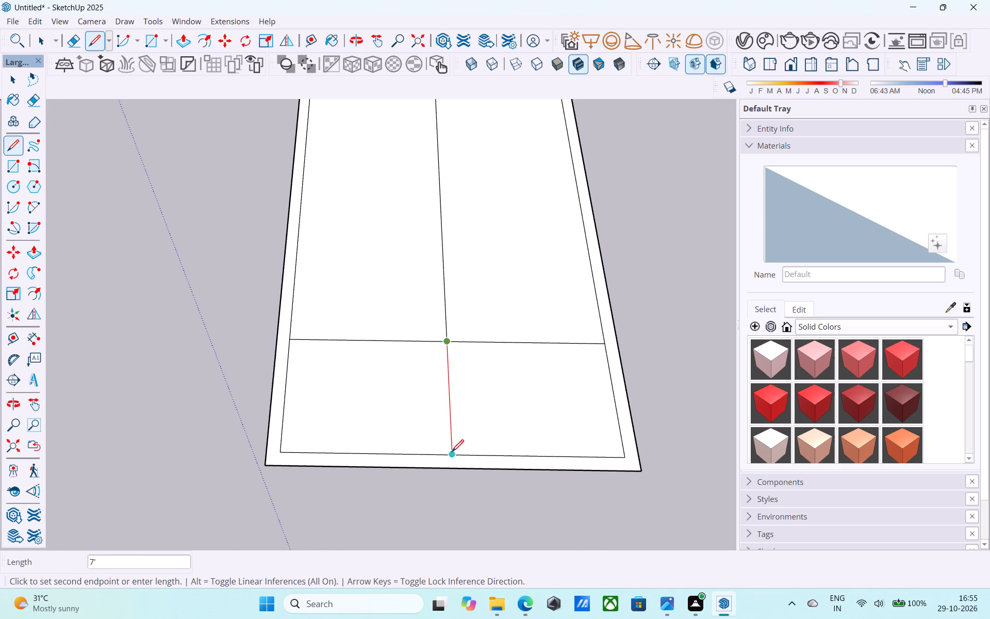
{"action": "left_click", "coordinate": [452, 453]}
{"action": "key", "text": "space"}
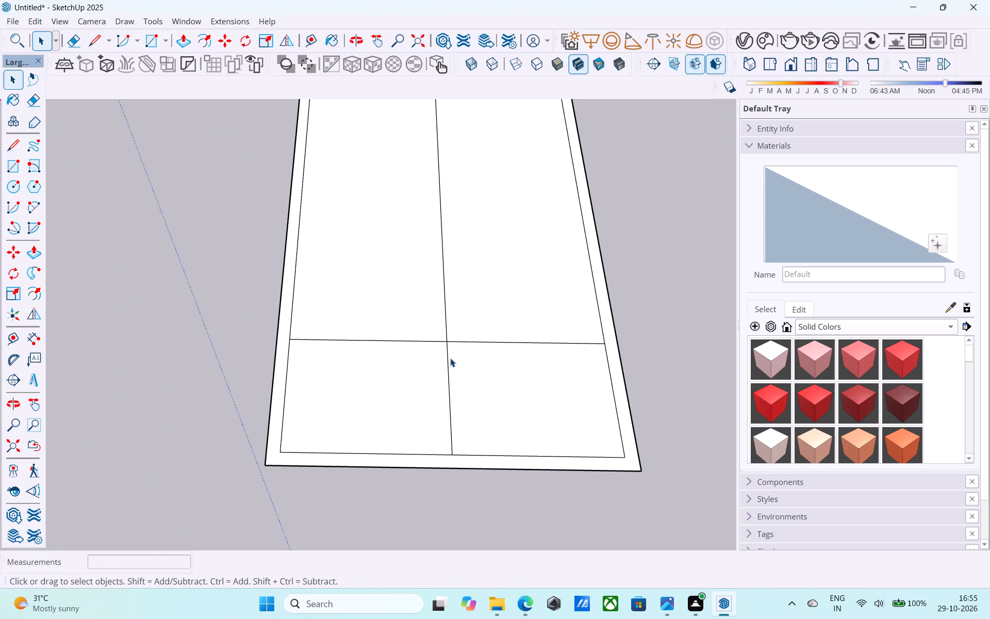
Copy the cross line's half on the positive green-axis side 6" into the larger room beside the centre line.
{"action": "scroll", "coordinate": [450, 358], "scroll_direction": "down", "scroll_amount": 6}
{"action": "scroll", "coordinate": [456, 355], "scroll_direction": "up", "scroll_amount": 4}
{"action": "left_click", "coordinate": [456, 346]}
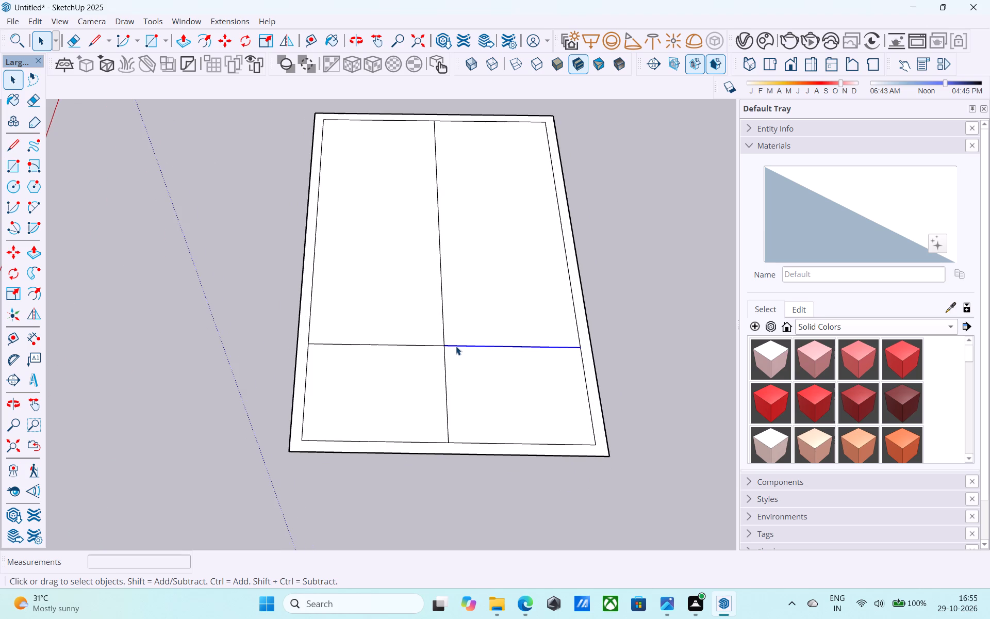
{"action": "key", "text": "m"}
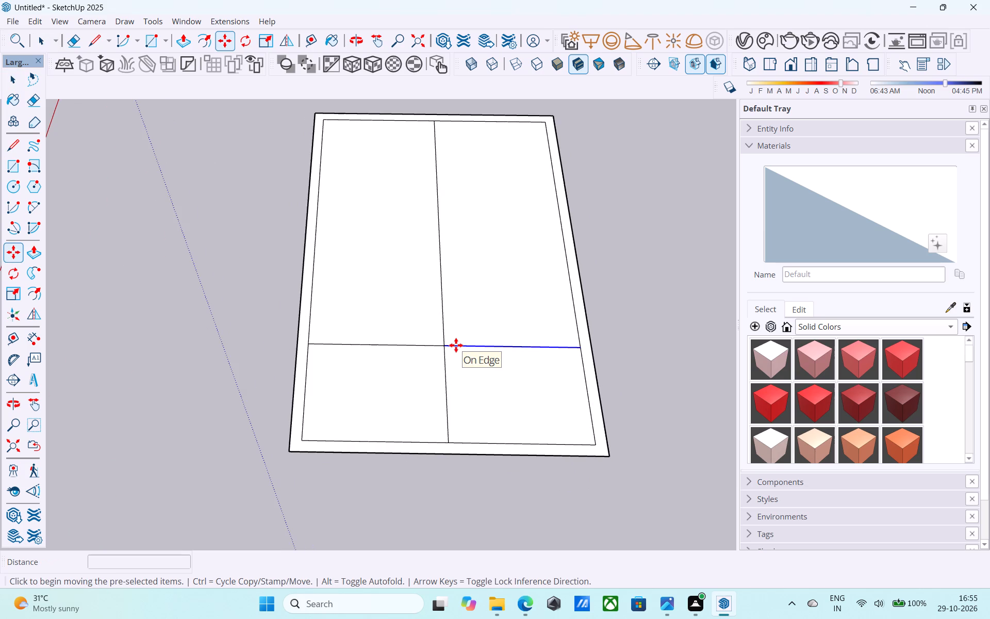
{"action": "left_click", "coordinate": [447, 344]}
{"action": "key", "text": "6"}
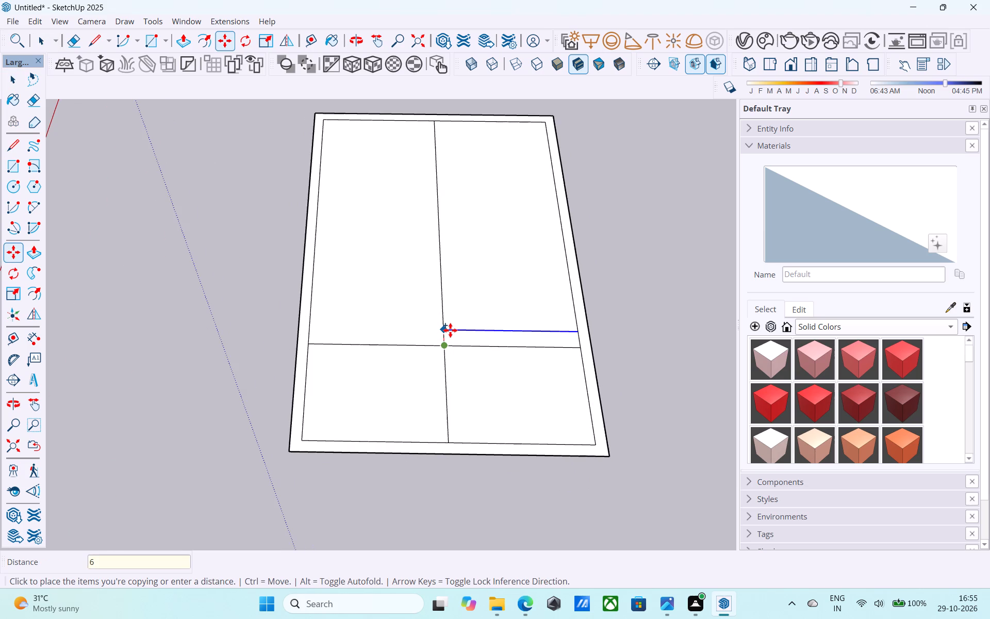
{"action": "key", "text": "shift+quotedbl"}
{"action": "key", "text": "Return"}
{"action": "key", "text": "space"}
Copy the long centre line 6" along the green axis, toward the doubled half of the cross line.
{"action": "left_click", "coordinate": [443, 328]}
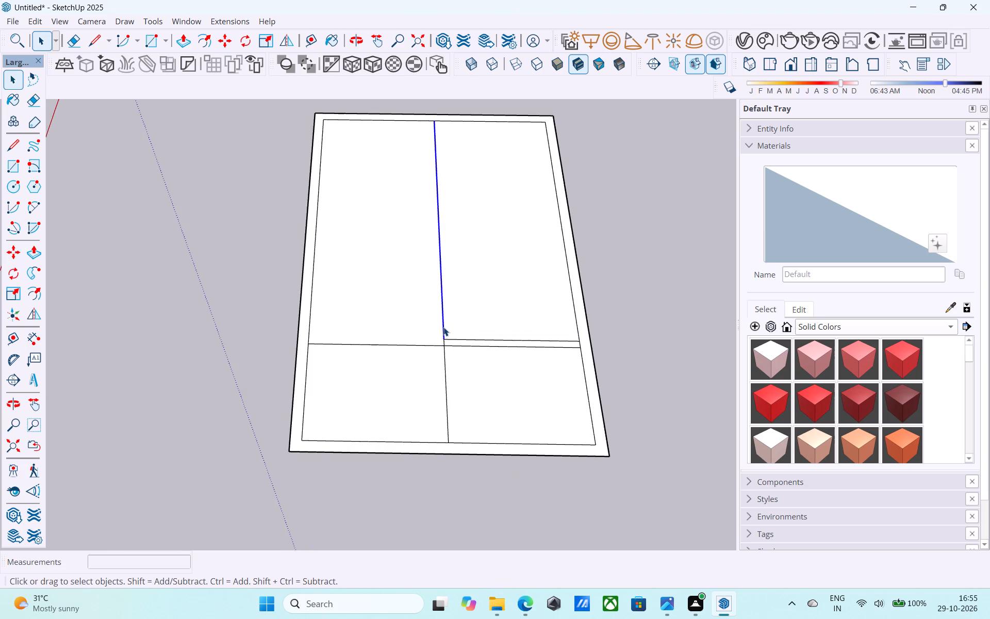
{"action": "key", "text": "m"}
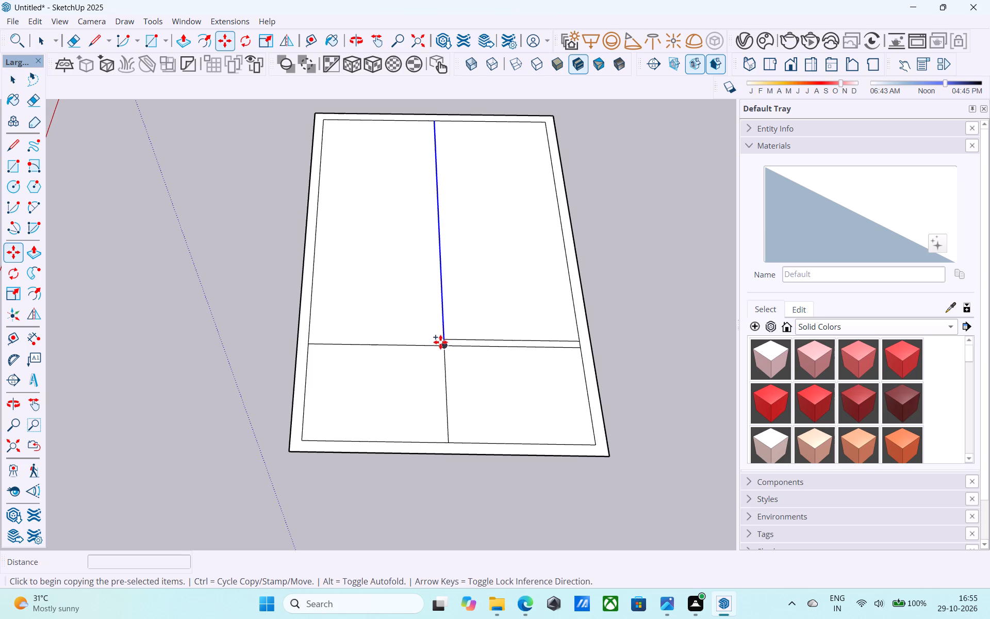
{"action": "left_click", "coordinate": [444, 337]}
{"action": "left_click", "coordinate": [452, 336]}
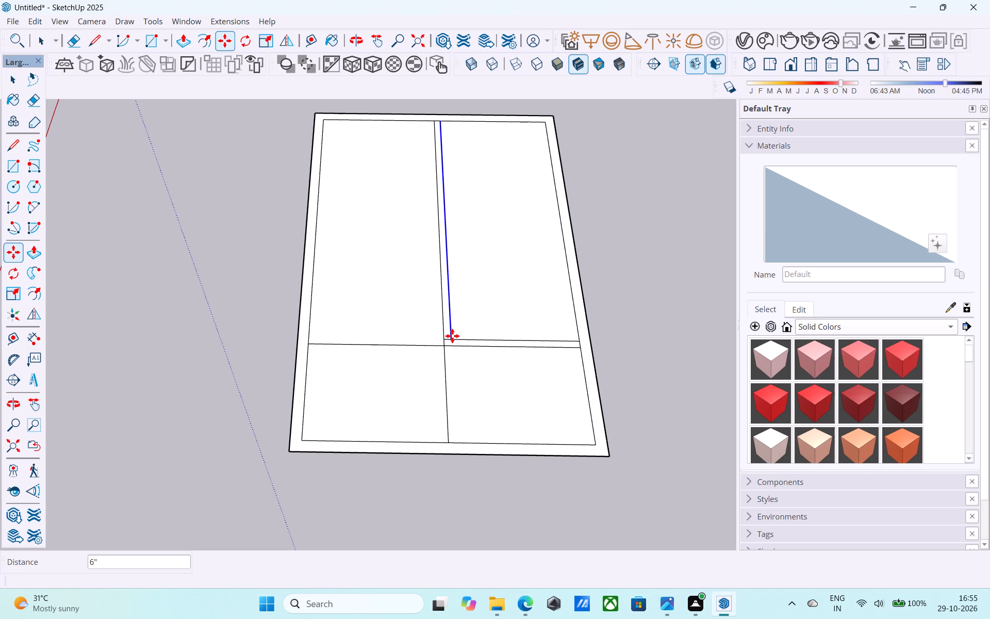
Erase the short piece of the copied cross line between the two centre lines.
{"action": "key", "text": "e"}
{"action": "scroll", "coordinate": [452, 336], "scroll_direction": "up", "scroll_amount": 4}
{"action": "left_click", "coordinate": [446, 341]}
{"action": "key", "text": "space"}
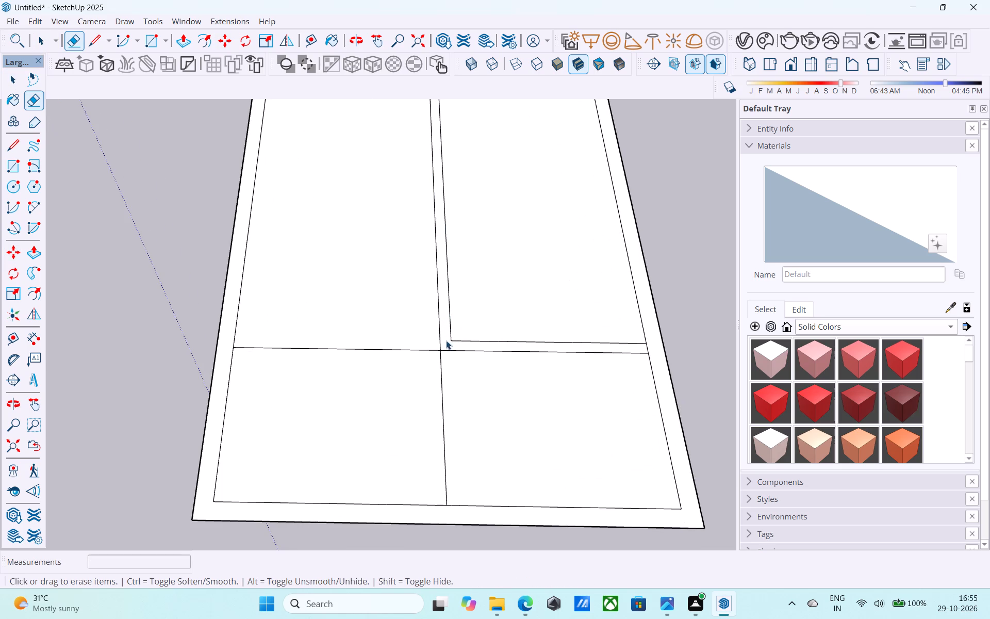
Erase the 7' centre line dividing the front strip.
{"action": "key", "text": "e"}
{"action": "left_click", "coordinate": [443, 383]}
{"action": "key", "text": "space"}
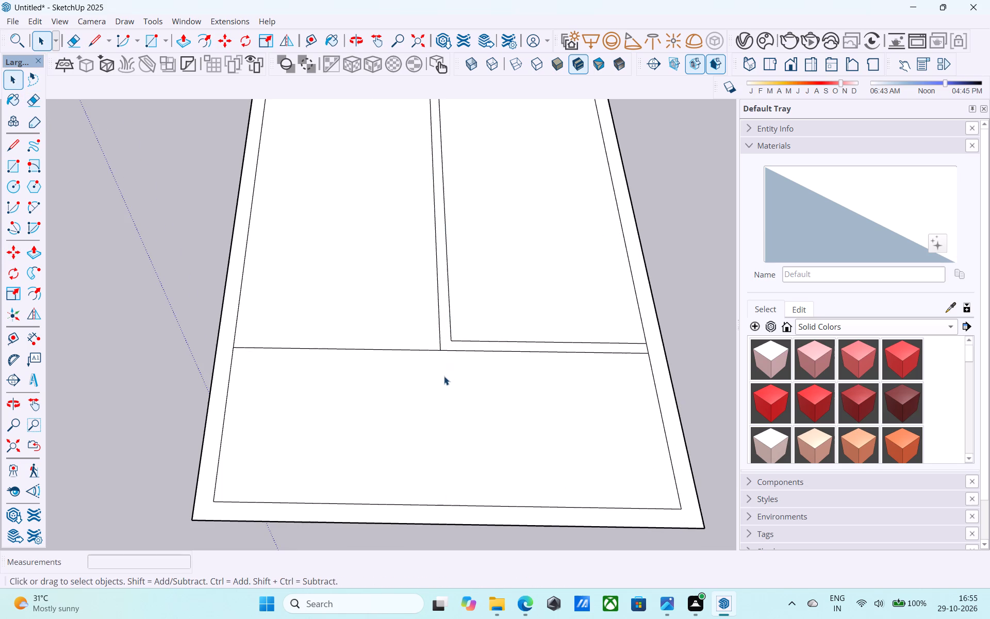
Draw a 9' 9" line from the partition's inner corner to the opposite inner wall edge, parallel to the cross line.
{"action": "scroll", "coordinate": [445, 369], "scroll_direction": "down", "scroll_amount": 4}
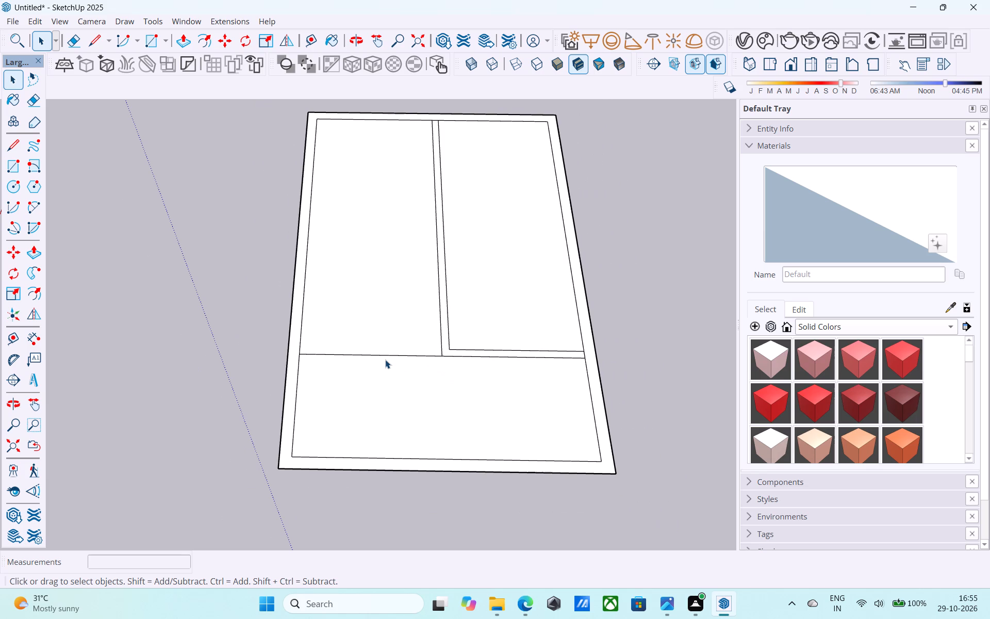
{"action": "key", "text": "l"}
{"action": "left_click", "coordinate": [453, 350]}
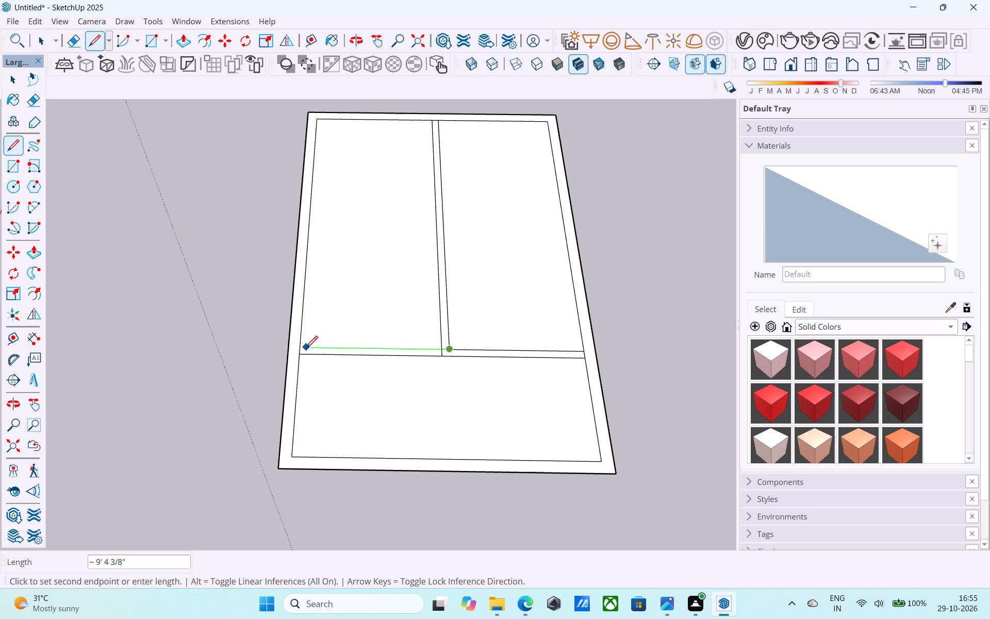
{"action": "scroll", "coordinate": [300, 348], "scroll_direction": "up", "scroll_amount": 5}
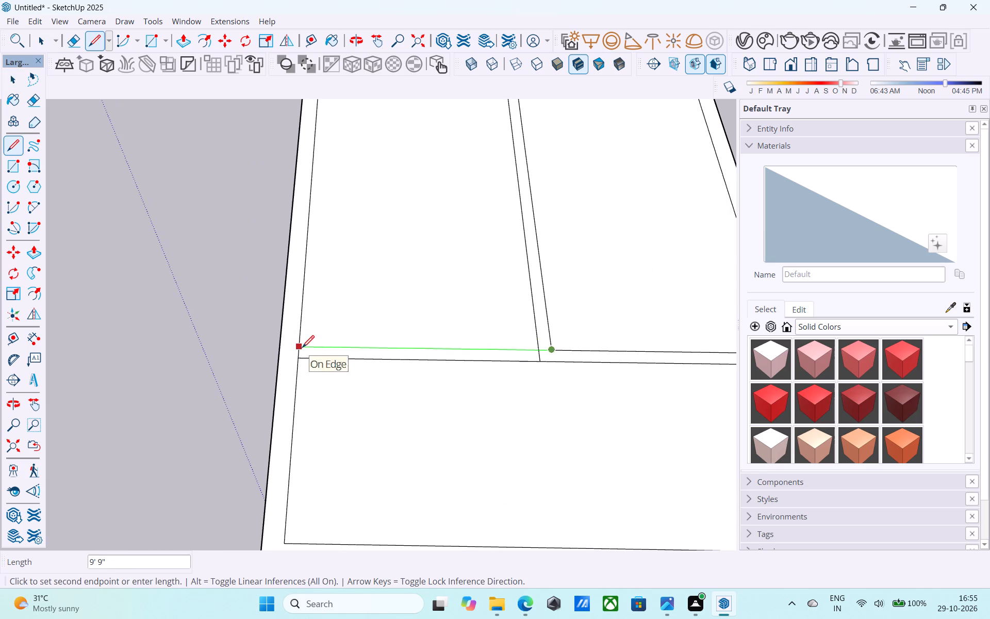
{"action": "left_click", "coordinate": [302, 349]}
{"action": "key", "text": "space"}
Erase the short leftover line pieces where the centre partition meets the cross partition.
{"action": "key", "text": "e"}
{"action": "scroll", "coordinate": [546, 358], "scroll_direction": "up", "scroll_amount": 4}
{"action": "left_click_drag", "start_coordinate": [540, 357], "coordinate": [538, 357]}
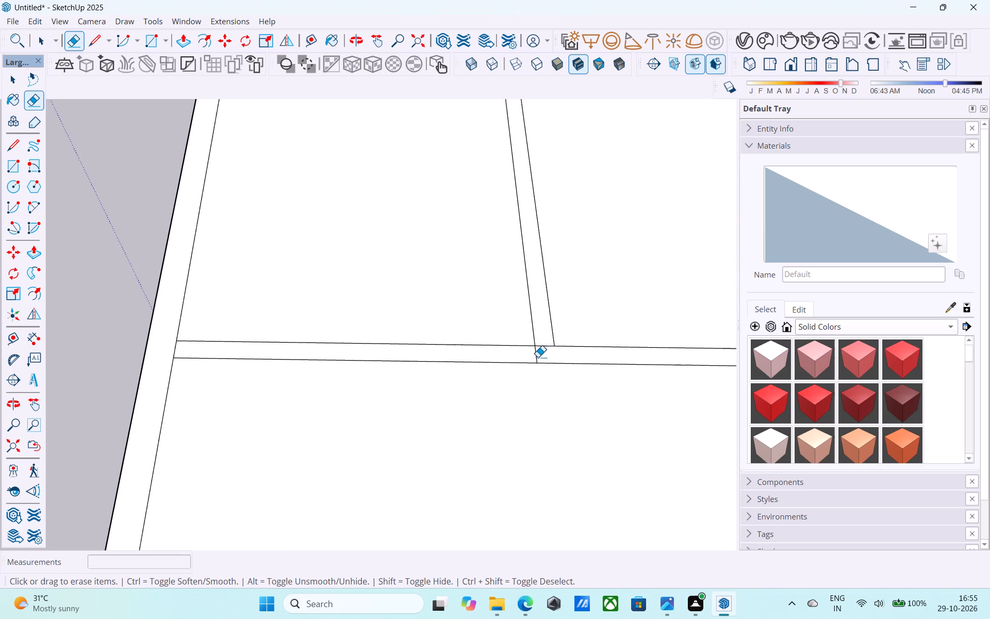
{"action": "left_click_drag", "start_coordinate": [538, 357], "coordinate": [534, 356]}
{"action": "left_click", "coordinate": [549, 345]}
{"action": "key", "text": "space"}
Push/Pull the outer wall ring face upward by 1'.
{"action": "scroll", "coordinate": [543, 344], "scroll_direction": "down", "scroll_amount": 14}
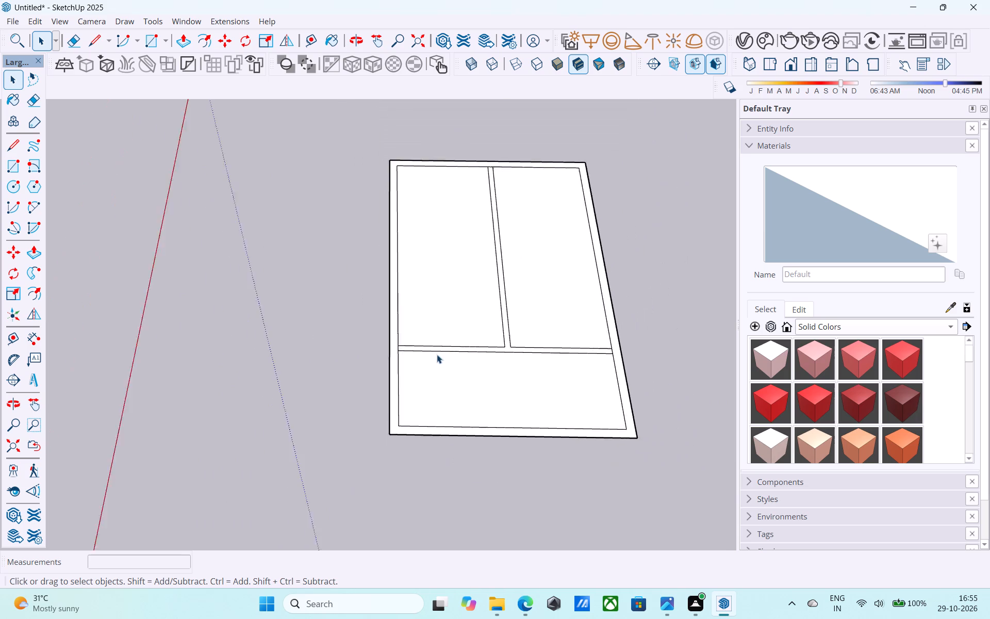
{"action": "middle_click", "coordinate": [436, 357]}
{"action": "scroll", "coordinate": [438, 361], "scroll_direction": "up", "scroll_amount": 2}
{"action": "scroll", "coordinate": [438, 357], "scroll_direction": "down", "scroll_amount": 4}
{"action": "middle_click_drag", "start_coordinate": [438, 357], "coordinate": [456, 346]}
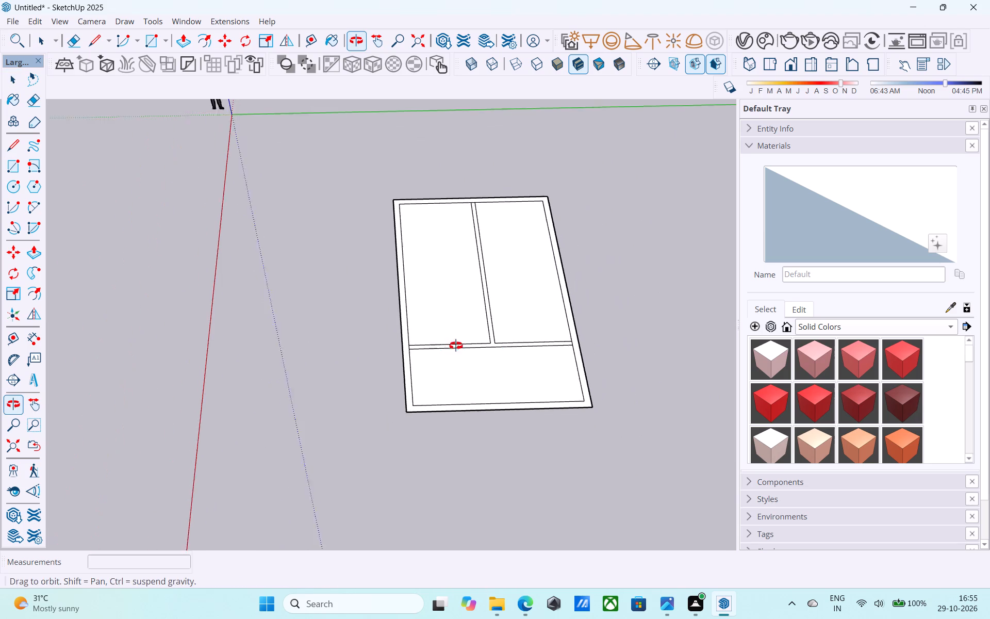
{"action": "middle_click_drag", "start_coordinate": [456, 346], "coordinate": [474, 333]}
{"action": "scroll", "coordinate": [409, 377], "scroll_direction": "up", "scroll_amount": 8}
{"action": "left_click", "coordinate": [412, 363]}
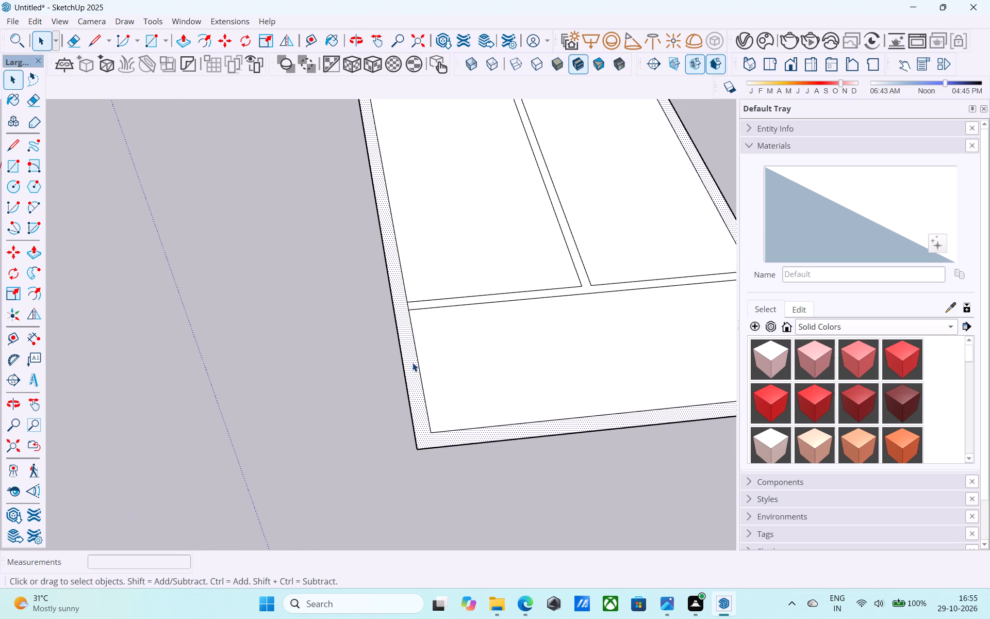
{"action": "key", "text": "p"}
{"action": "left_click", "coordinate": [412, 363]}
{"action": "type", "text": "1'"}
{"action": "key", "text": "Return"}
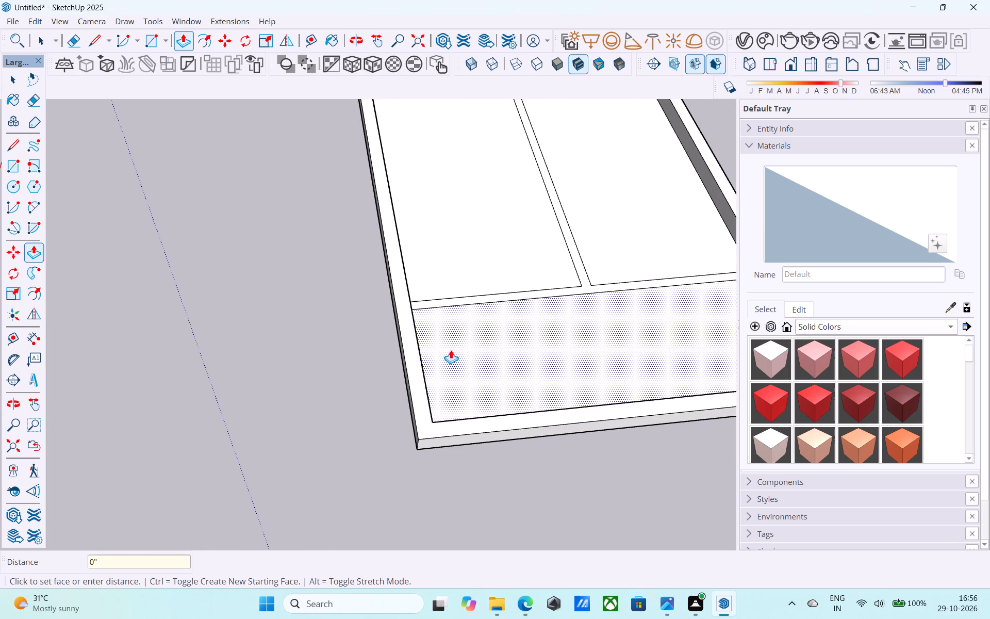
Raise the front strip, the partition and the two rear room faces by the same 1' as the outer wall ring.
{"action": "double_click", "coordinate": [450, 350]}
{"action": "middle_click_drag", "start_coordinate": [498, 291], "coordinate": [782, 392]}
{"action": "scroll", "coordinate": [356, 85], "scroll_direction": "up", "scroll_amount": 5}
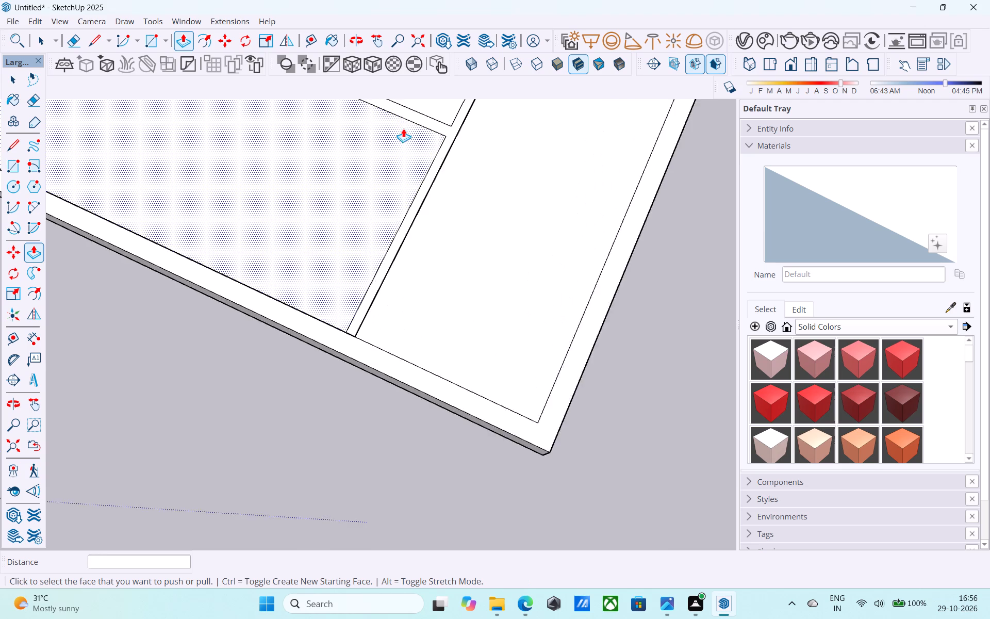
{"action": "scroll", "coordinate": [403, 128], "scroll_direction": "up", "scroll_amount": 4}
{"action": "double_click", "coordinate": [468, 124]}
{"action": "double_click", "coordinate": [398, 147]}
{"action": "scroll", "coordinate": [422, 383], "scroll_direction": "down", "scroll_amount": 4}
{"action": "scroll", "coordinate": [418, 364], "scroll_direction": "up", "scroll_amount": 1}
{"action": "scroll", "coordinate": [418, 364], "scroll_direction": "down", "scroll_amount": 5}
{"action": "double_click", "coordinate": [435, 189]}
Examine the raised plan from above and from a low side angle.
{"action": "scroll", "coordinate": [439, 192], "scroll_direction": "down", "scroll_amount": 5}
{"action": "scroll", "coordinate": [469, 218], "scroll_direction": "up", "scroll_amount": 1}
{"action": "scroll", "coordinate": [473, 211], "scroll_direction": "down", "scroll_amount": 4}
{"action": "middle_click_drag", "start_coordinate": [477, 221], "coordinate": [459, 213]}
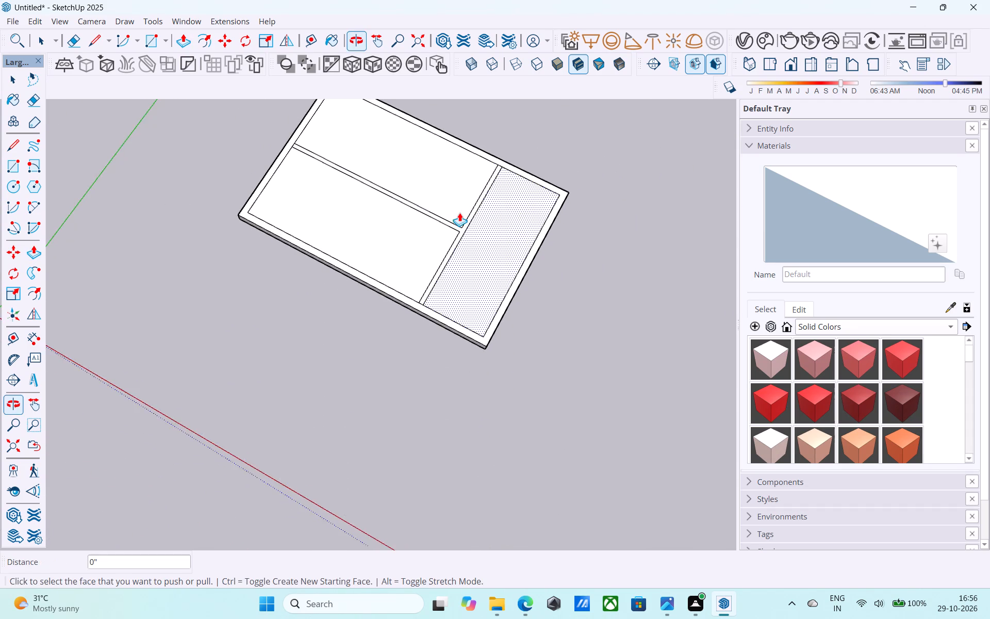
{"action": "scroll", "coordinate": [459, 213], "scroll_direction": "up", "scroll_amount": 1}
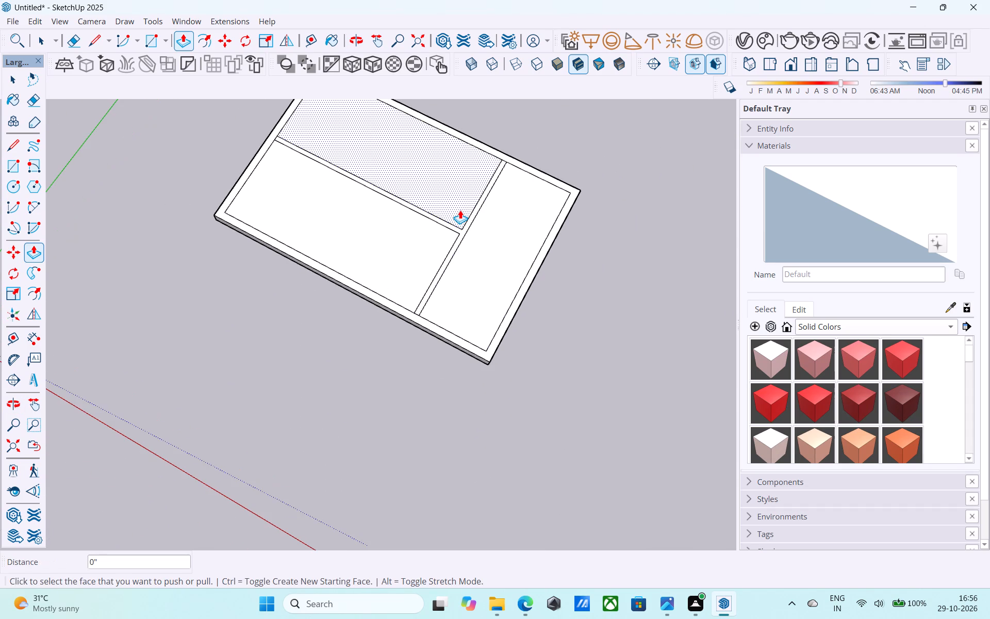
{"action": "scroll", "coordinate": [460, 210], "scroll_direction": "down", "scroll_amount": 8}
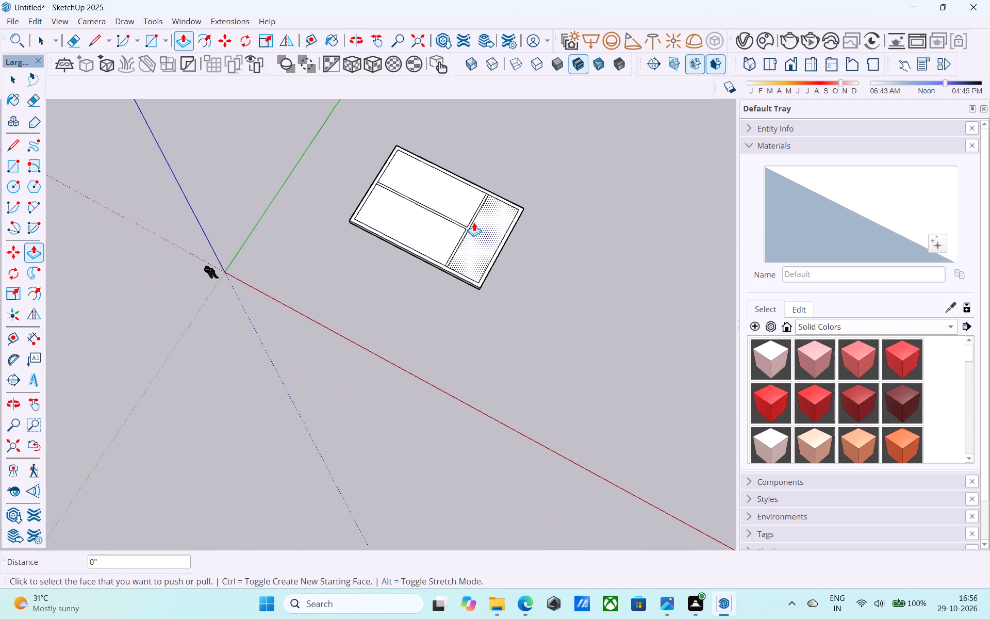
{"action": "middle_click_drag", "start_coordinate": [490, 314], "coordinate": [287, 143]}
{"action": "middle_click_drag", "start_coordinate": [367, 319], "coordinate": [214, 207]}
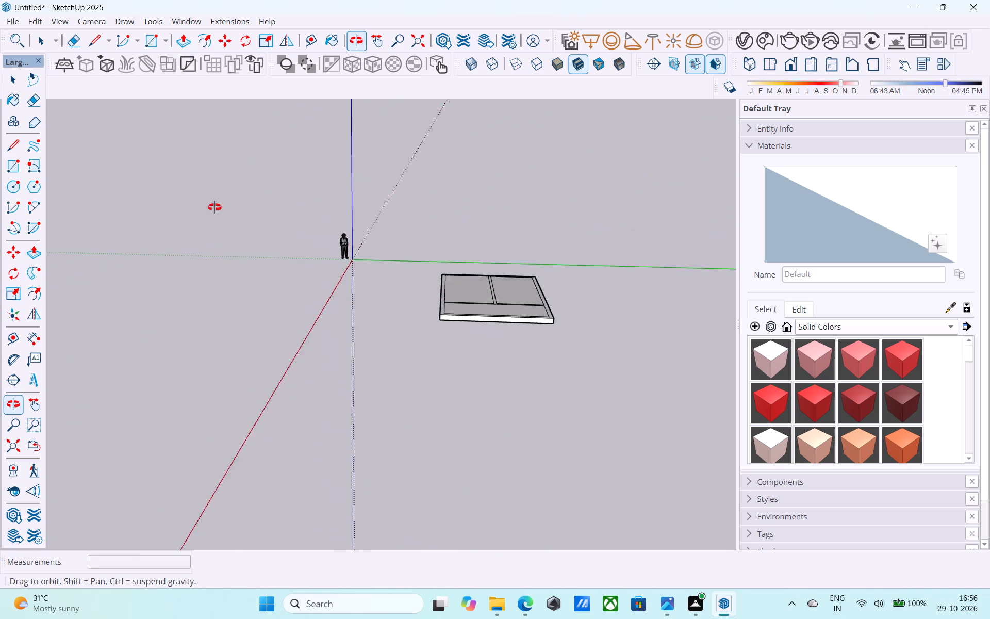
{"action": "middle_click_drag", "start_coordinate": [214, 207], "coordinate": [194, 213]}
{"action": "scroll", "coordinate": [551, 343], "scroll_direction": "up", "scroll_amount": 1}
{"action": "middle_click_drag", "start_coordinate": [552, 342], "coordinate": [540, 449]}
{"action": "scroll", "coordinate": [466, 387], "scroll_direction": "up", "scroll_amount": 5}
{"action": "middle_click_drag", "start_coordinate": [467, 361], "coordinate": [492, 496]}
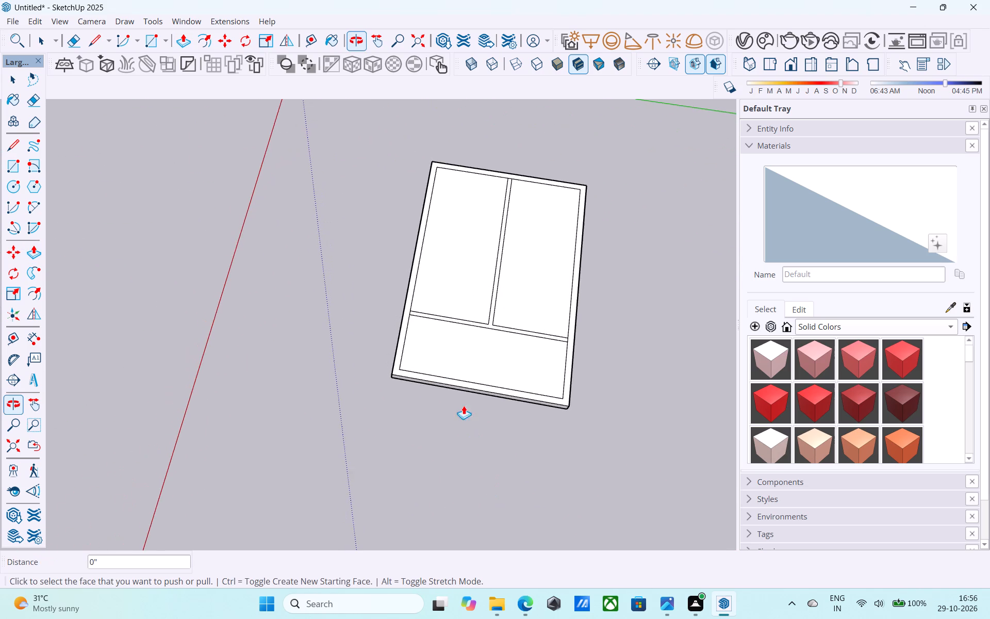
Draw a 7' 6" line from the centre partition's corner across the front strip to the inner front wall edge.
{"action": "scroll", "coordinate": [478, 348], "scroll_direction": "up", "scroll_amount": 7}
{"action": "key", "text": "l"}
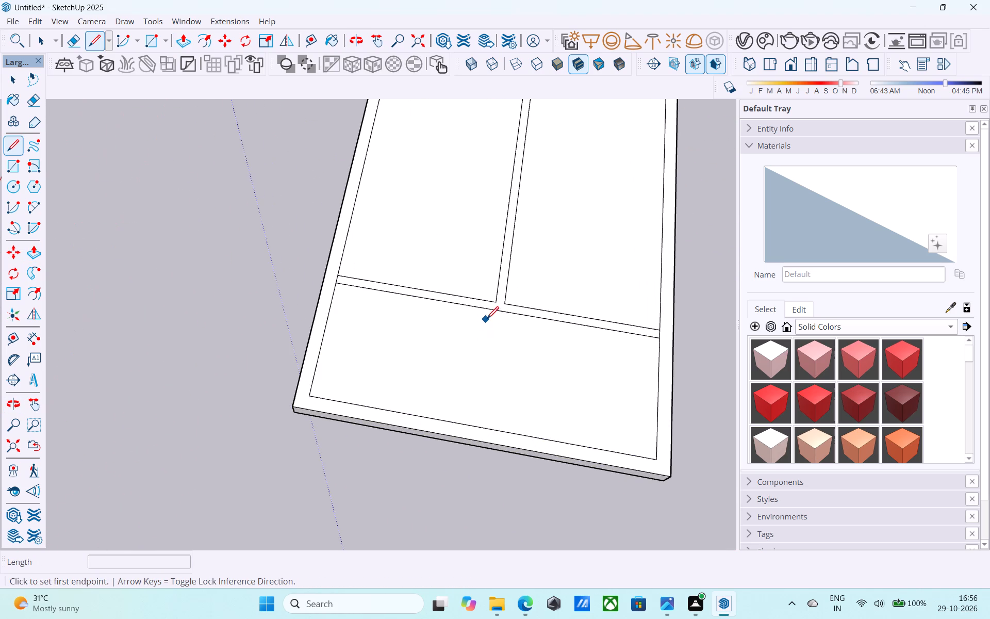
{"action": "scroll", "coordinate": [487, 320], "scroll_direction": "up", "scroll_amount": 4}
{"action": "left_click", "coordinate": [498, 289]}
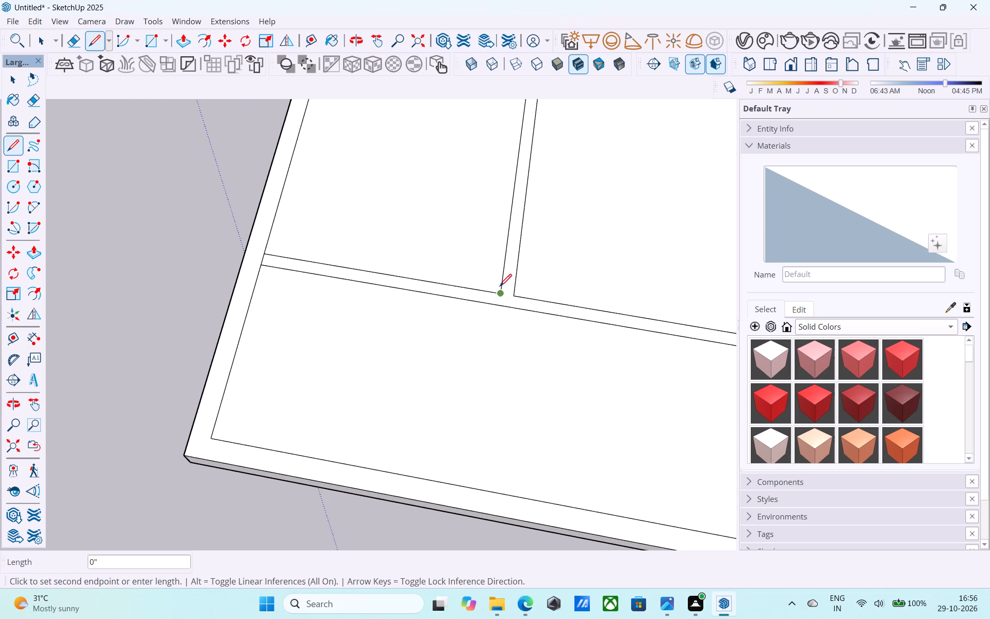
{"action": "left_click", "coordinate": [477, 488]}
Draw a cross line through both rear rooms at the centre partition's midpoint, 8' 9" to one inner wall edge and 9' 9" to the other.
{"action": "scroll", "coordinate": [504, 388], "scroll_direction": "down", "scroll_amount": 10}
{"action": "middle_click_drag", "start_coordinate": [397, 449], "coordinate": [684, 354]}
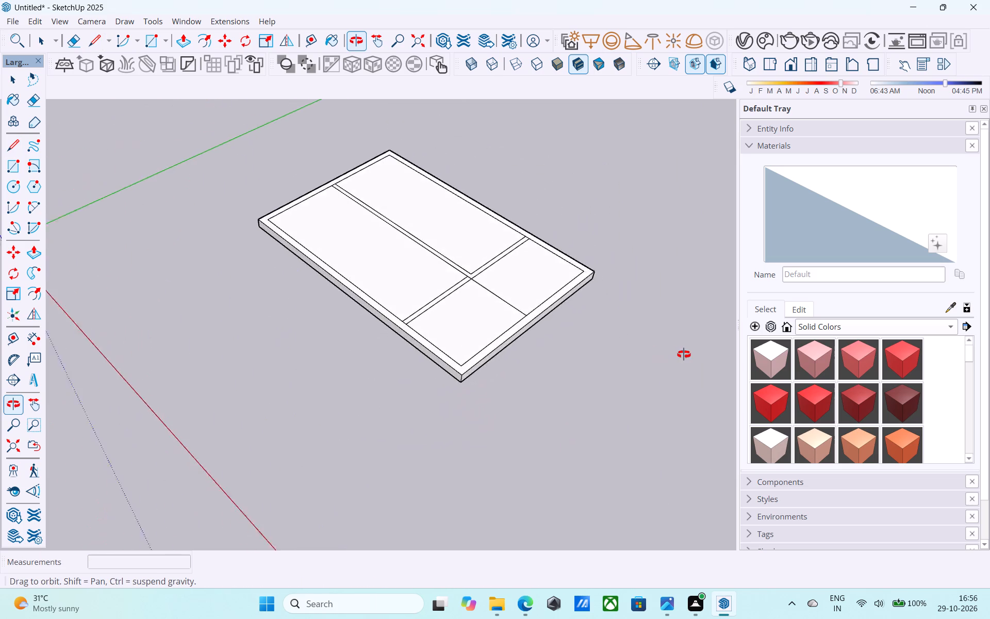
{"action": "middle_click_drag", "start_coordinate": [684, 354], "coordinate": [405, 316]}
{"action": "scroll", "coordinate": [405, 215], "scroll_direction": "up", "scroll_amount": 1}
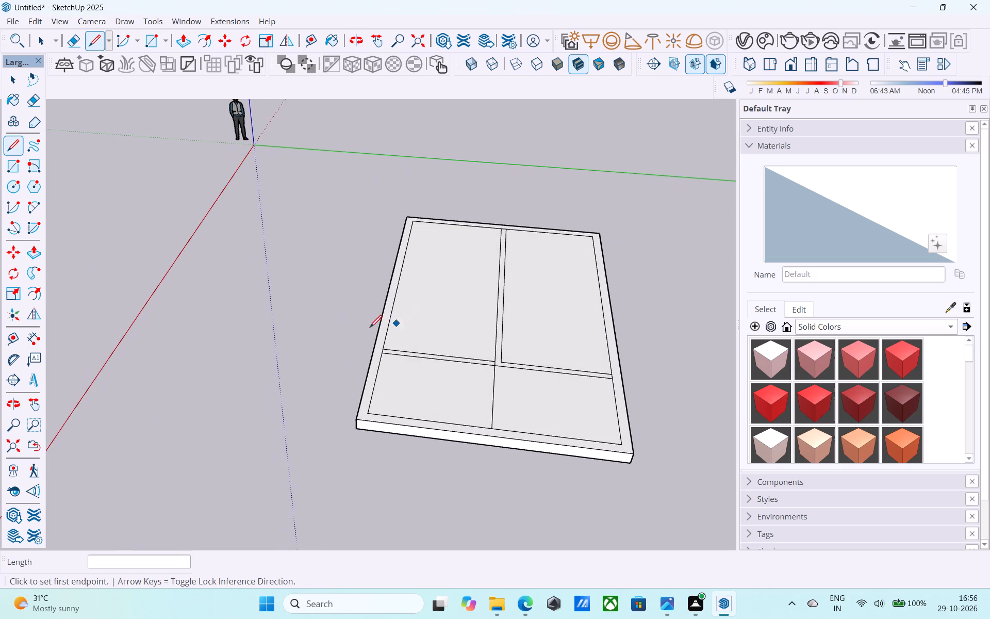
{"action": "scroll", "coordinate": [300, 344], "scroll_direction": "down", "scroll_amount": 4}
{"action": "middle_click_drag", "start_coordinate": [435, 404], "coordinate": [500, 384]}
{"action": "scroll", "coordinate": [464, 323], "scroll_direction": "up", "scroll_amount": 5}
{"action": "middle_click_drag", "start_coordinate": [457, 308], "coordinate": [454, 422]}
{"action": "left_click", "coordinate": [416, 281]}
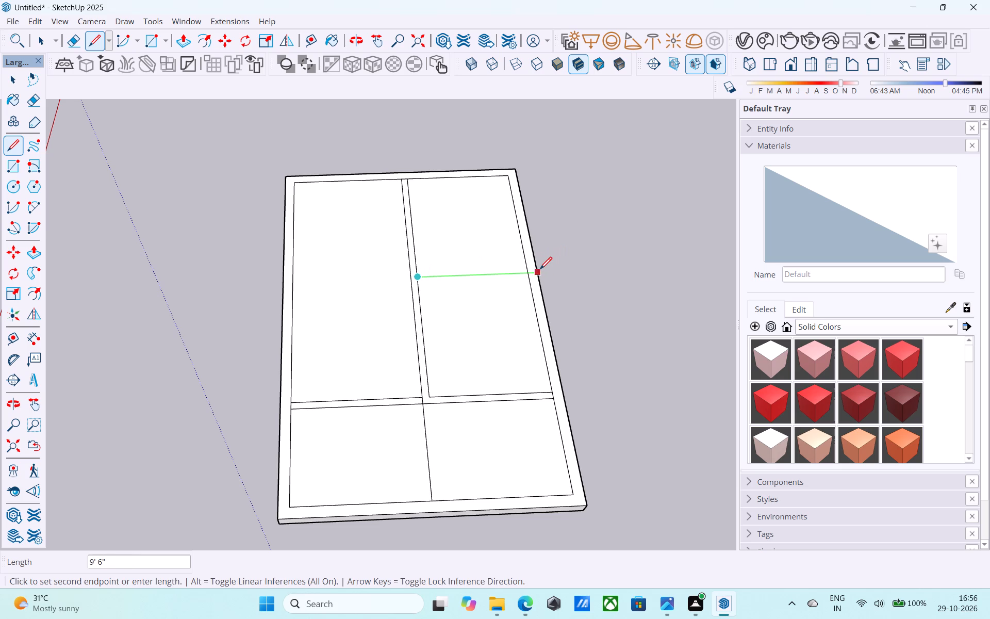
{"action": "left_click", "coordinate": [530, 274]}
{"action": "left_click", "coordinate": [527, 274]}
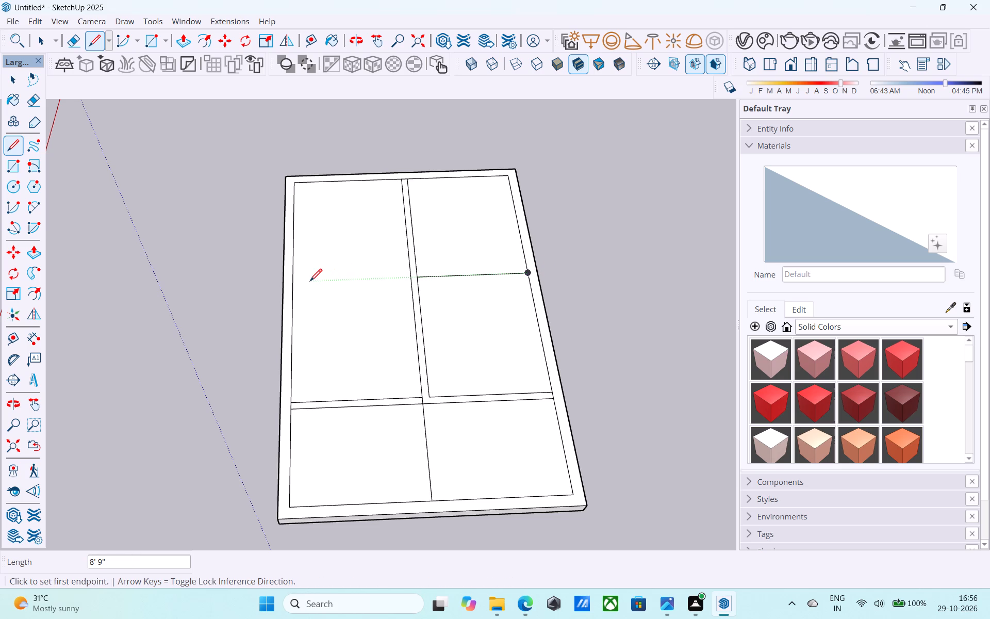
{"action": "left_click", "coordinate": [292, 286]}
{"action": "left_click", "coordinate": [417, 278]}
Copy the new cross line's segment in the wider rear room 6" toward the front strip.
{"action": "scroll", "coordinate": [451, 262], "scroll_direction": "down", "scroll_amount": 1}
{"action": "middle_click_drag", "start_coordinate": [307, 286], "coordinate": [307, 351]}
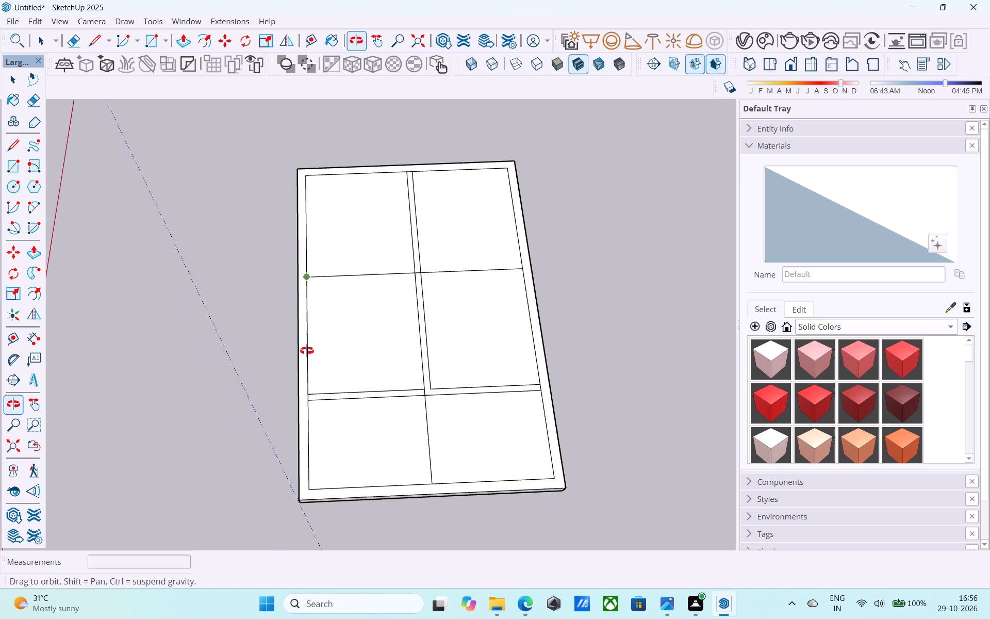
{"action": "middle_click_drag", "start_coordinate": [307, 351], "coordinate": [315, 391]}
{"action": "scroll", "coordinate": [294, 308], "scroll_direction": "up", "scroll_amount": 11}
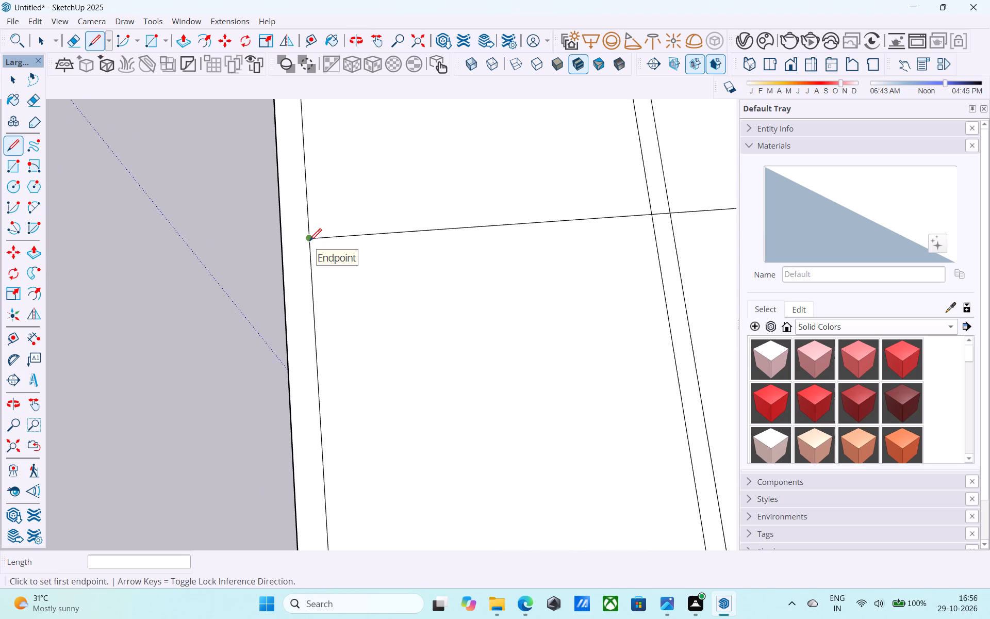
{"action": "key", "text": "space"}
{"action": "left_click", "coordinate": [317, 237]}
{"action": "key", "text": "m"}
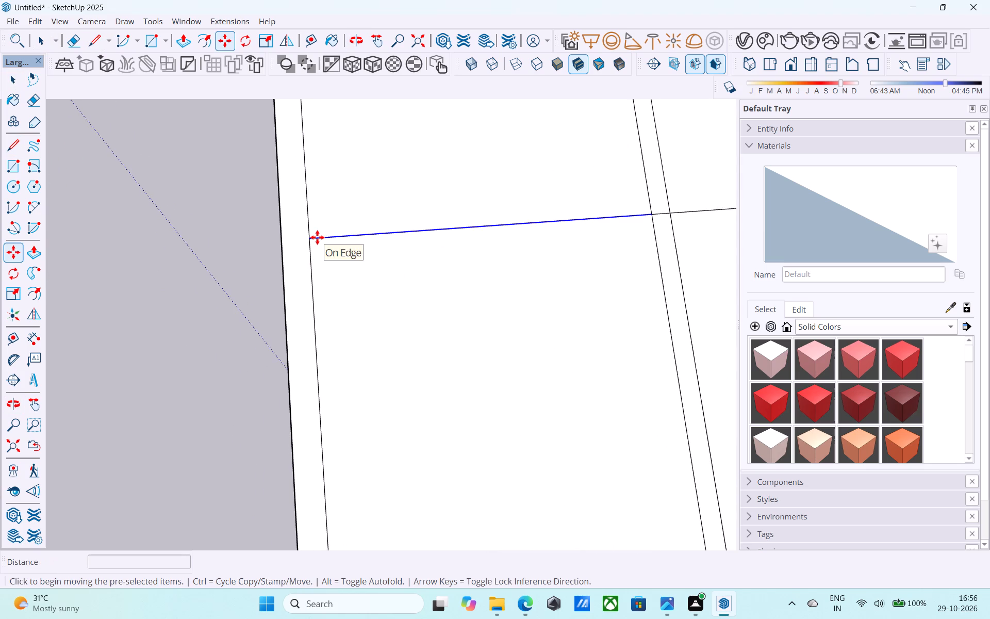
{"action": "left_click", "coordinate": [310, 239]}
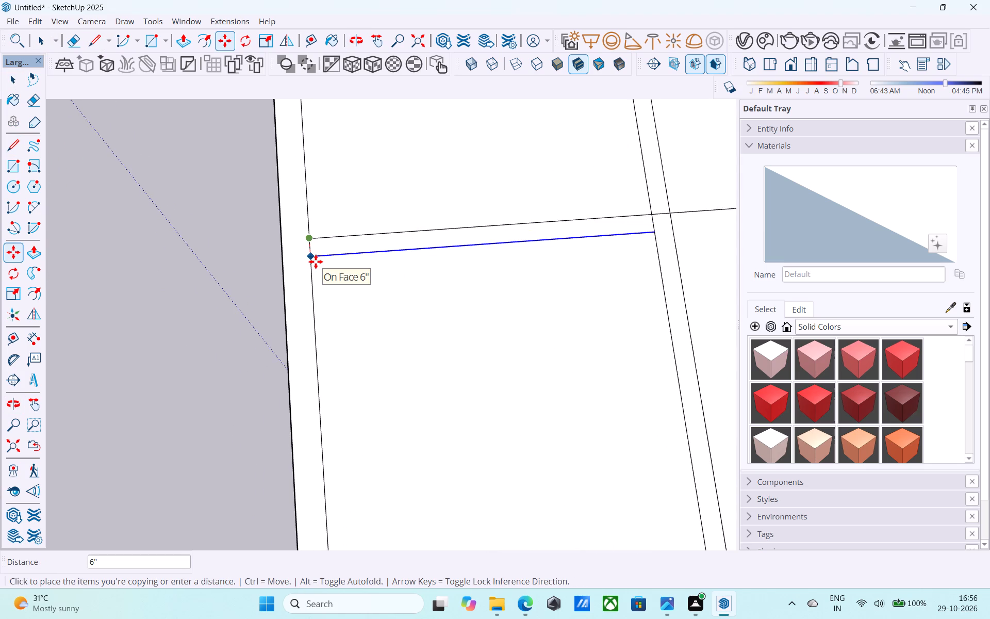
{"action": "left_click", "coordinate": [316, 262]}
Draw a 9' 3" line from the copied line's partition end across the partition to the opposite inner wall edge.
{"action": "key", "text": "l"}
{"action": "scroll", "coordinate": [315, 261], "scroll_direction": "down", "scroll_amount": 10}
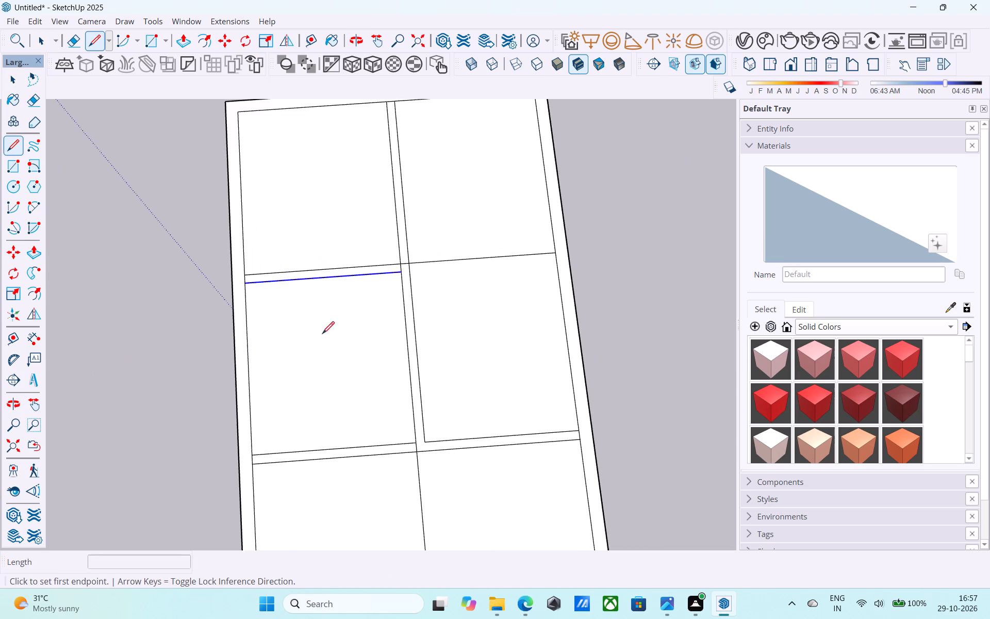
{"action": "scroll", "coordinate": [427, 282], "scroll_direction": "up", "scroll_amount": 3}
{"action": "left_click", "coordinate": [388, 268]}
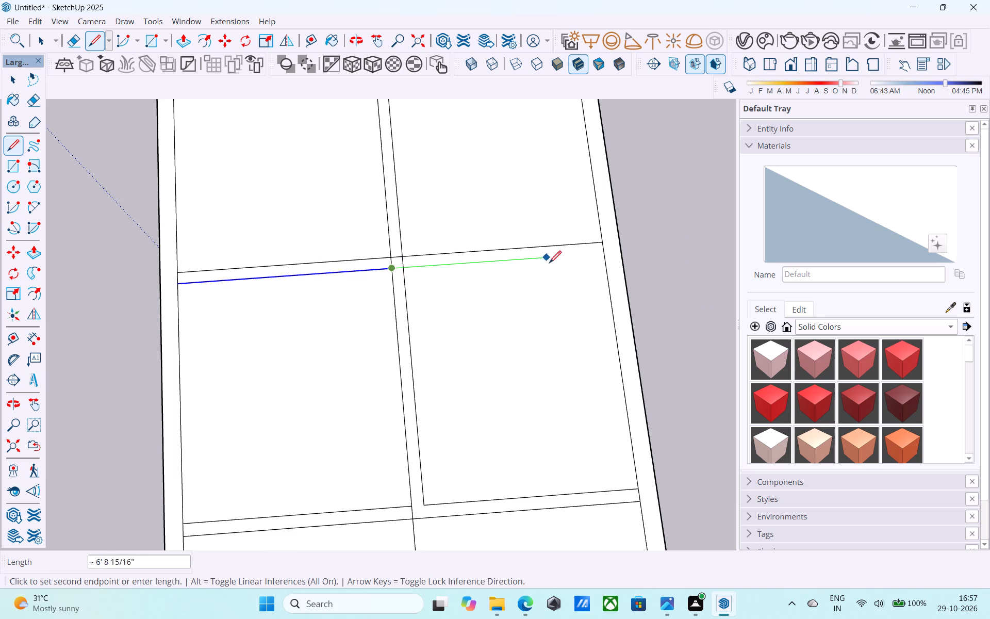
{"action": "left_click", "coordinate": [602, 257]}
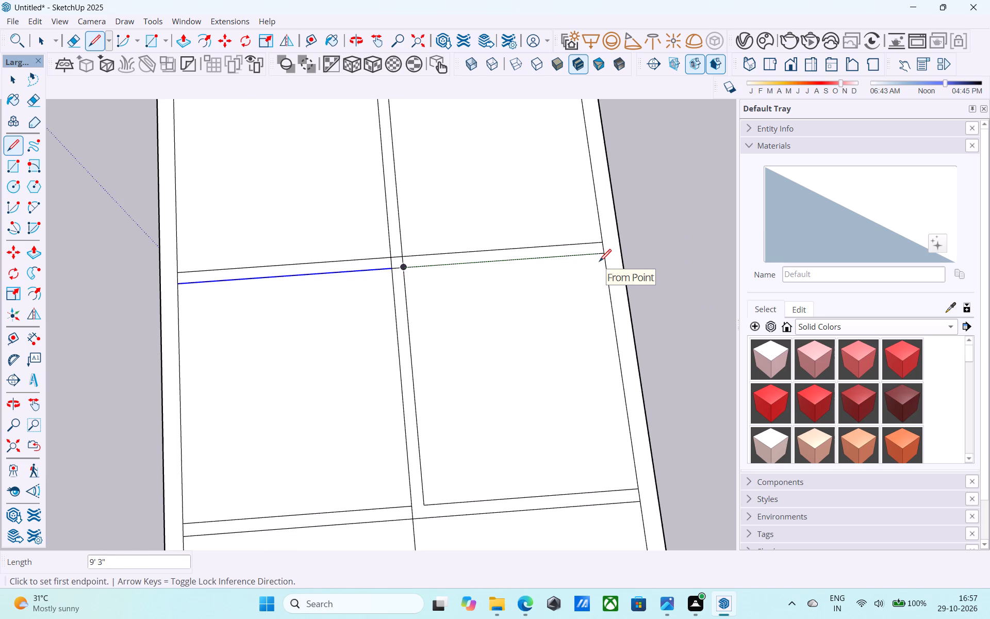
Save the model in the Downloads folder as I PRO 91F.
{"action": "key", "text": "ctrl+s"}
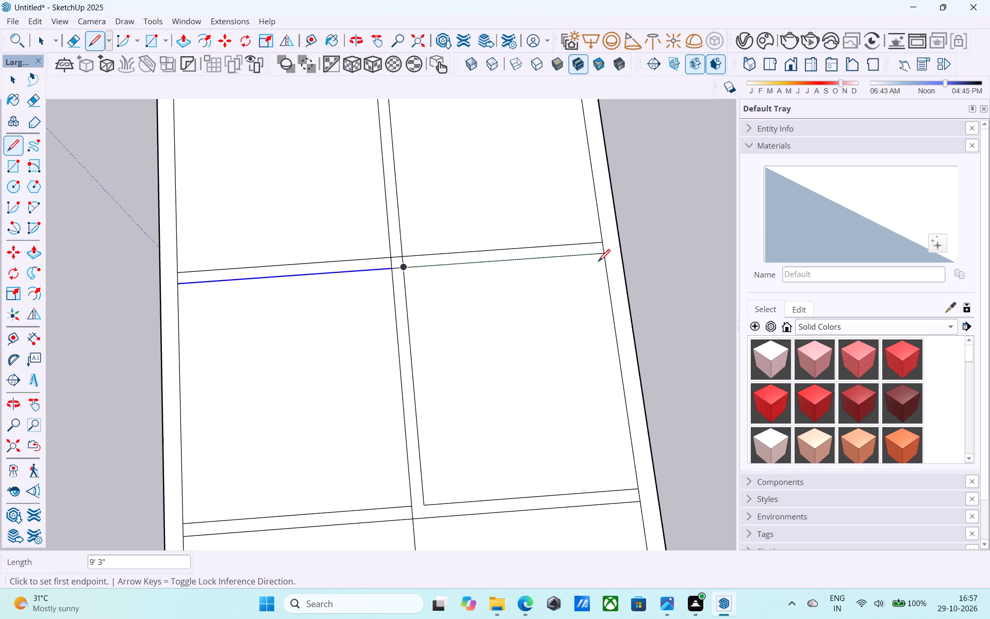
{"action": "left_click", "coordinate": [48, 205]}
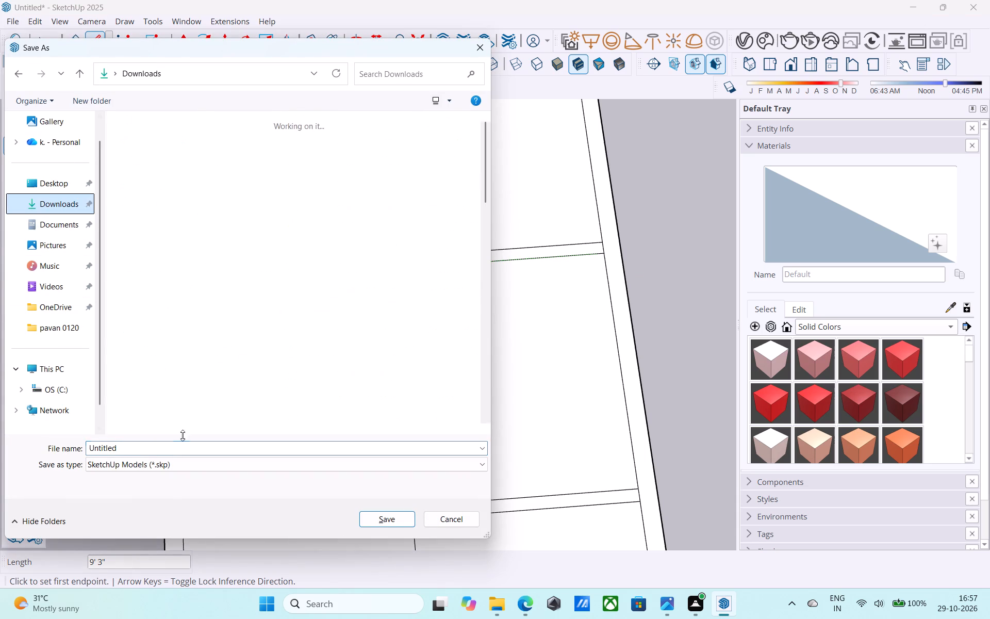
{"action": "left_click", "coordinate": [158, 446]}
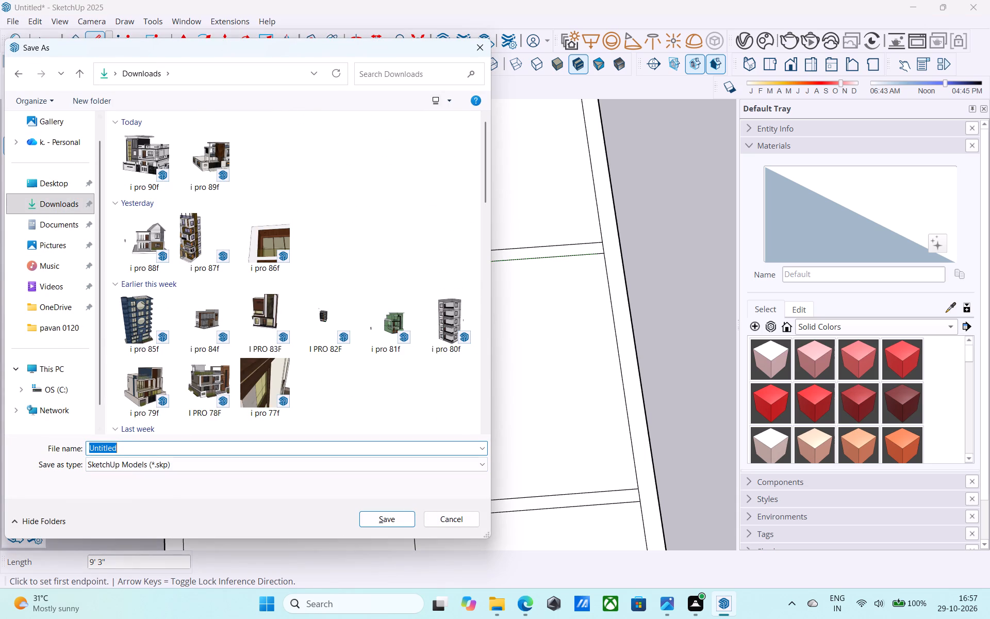
{"action": "type", "text": "I PRO"}
{"action": "key", "text": "space"}
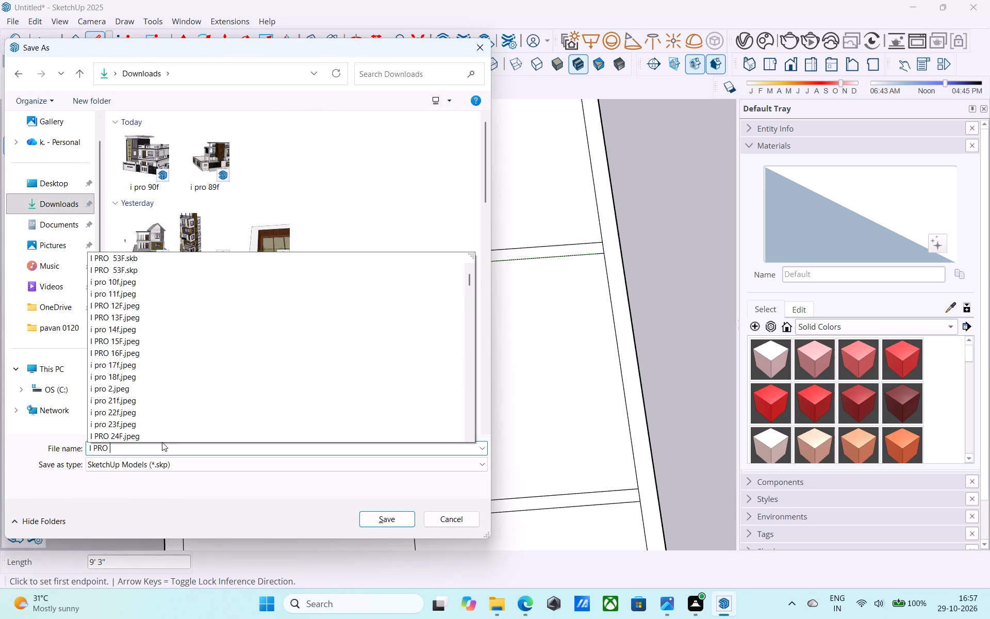
{"action": "type", "text": "91F"}
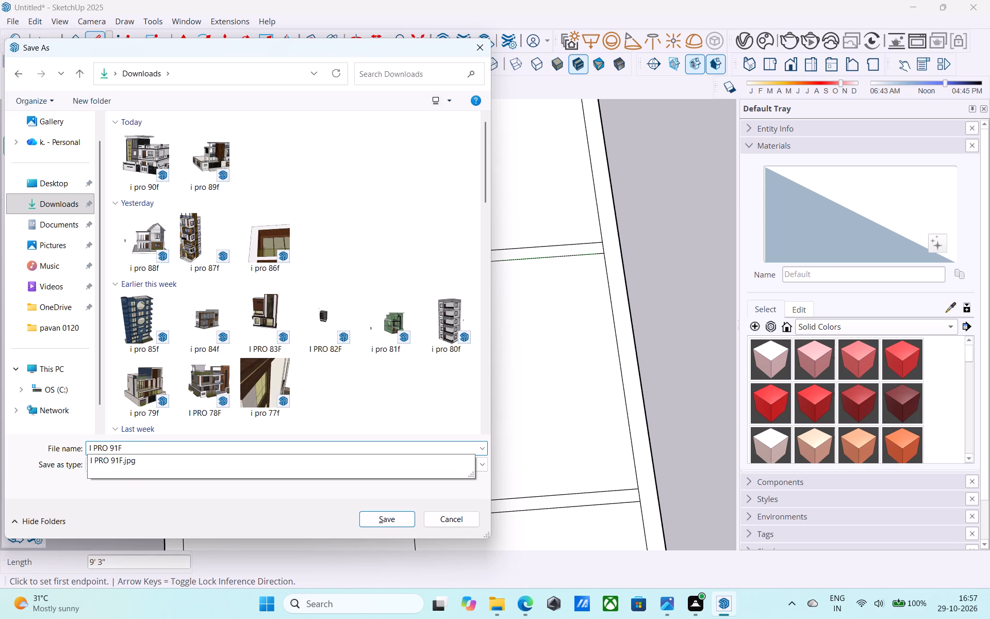
{"action": "left_click", "coordinate": [375, 518]}
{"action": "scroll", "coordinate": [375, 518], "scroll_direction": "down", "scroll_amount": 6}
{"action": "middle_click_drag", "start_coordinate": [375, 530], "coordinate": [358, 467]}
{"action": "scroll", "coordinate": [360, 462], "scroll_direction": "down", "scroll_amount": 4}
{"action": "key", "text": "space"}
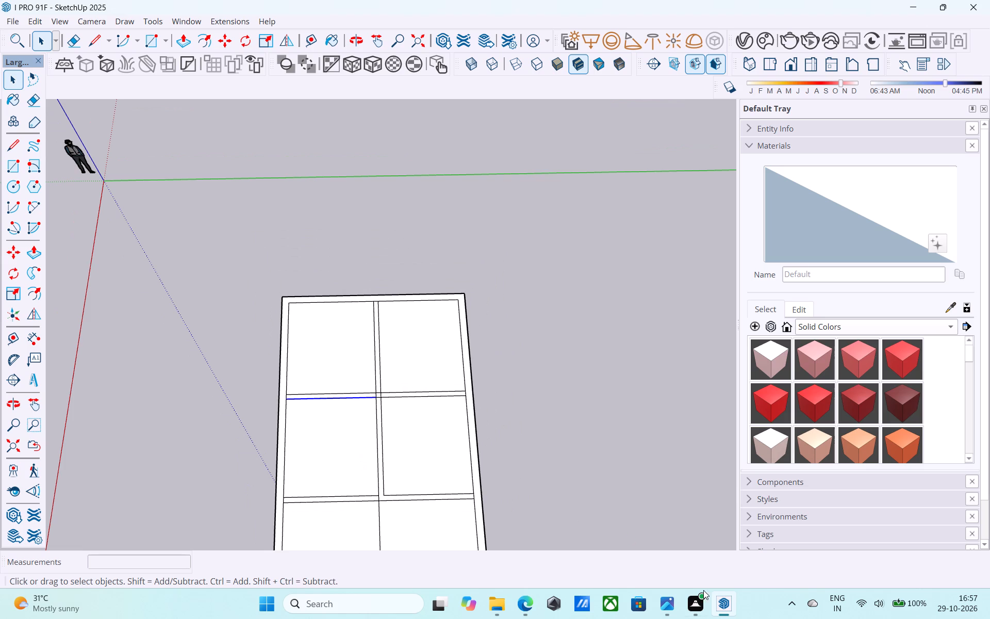
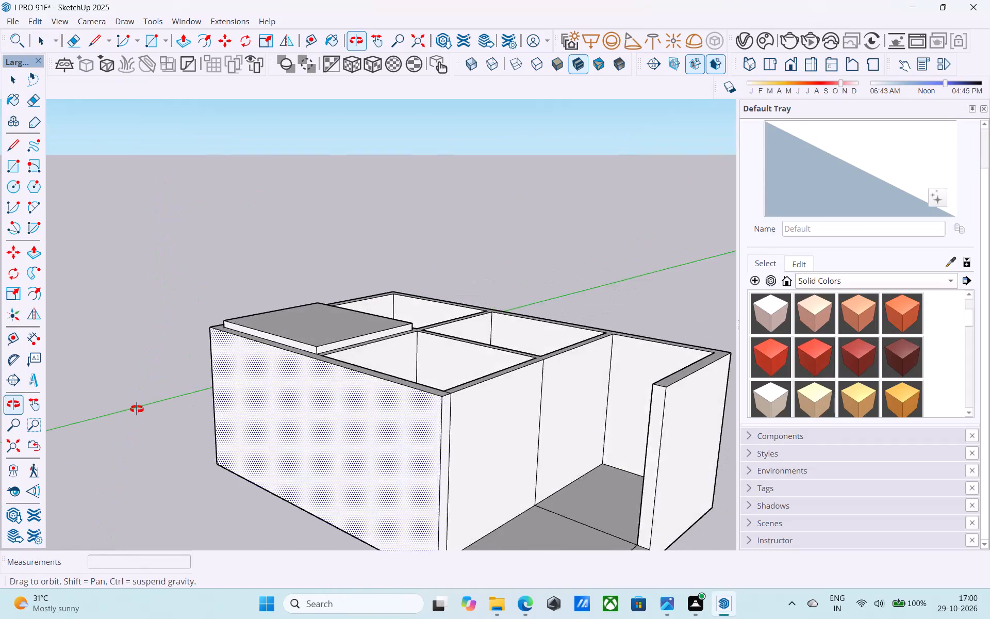
Push/Pull the roof slab's two outer edge faces outward, flush with the outer faces of the 9" walls.
{"action": "scroll", "coordinate": [390, 384], "scroll_direction": "up", "scroll_amount": 9}
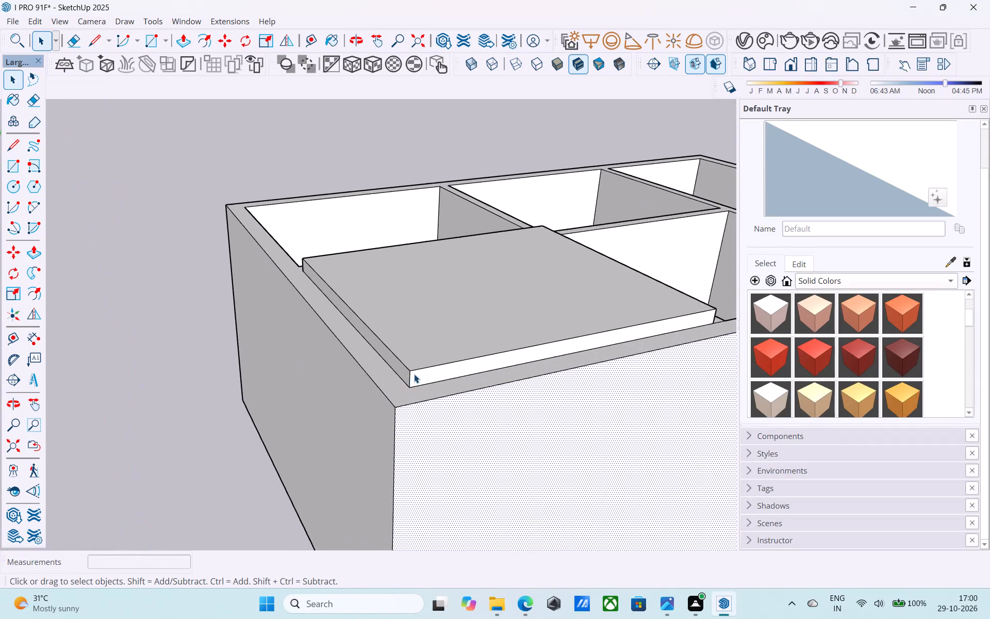
{"action": "scroll", "coordinate": [414, 374], "scroll_direction": "up", "scroll_amount": 4}
{"action": "left_click", "coordinate": [404, 371]}
{"action": "key", "text": "p"}
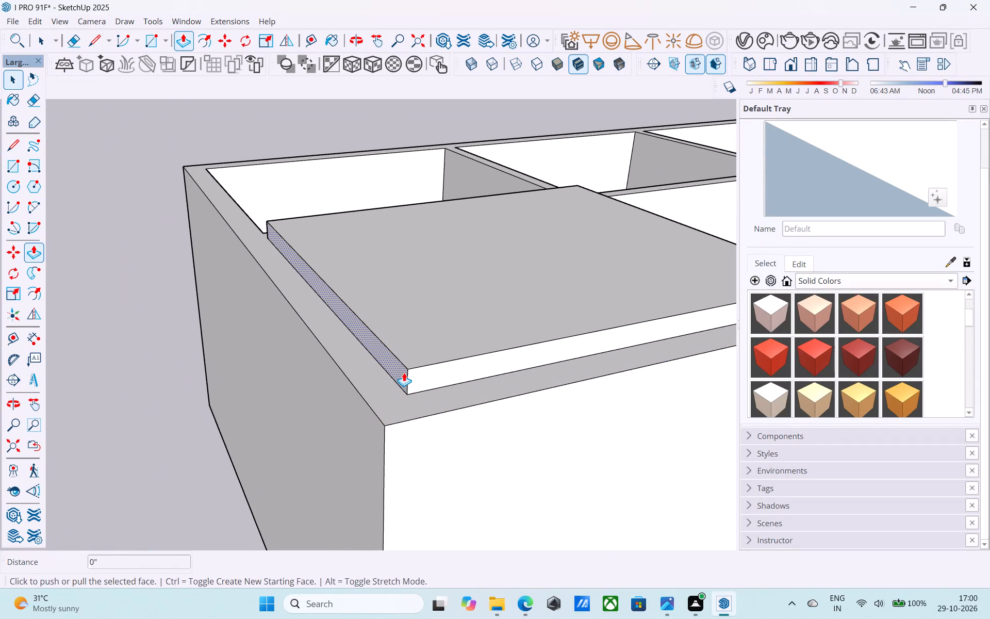
{"action": "left_click", "coordinate": [404, 372]}
{"action": "left_click", "coordinate": [379, 417]}
{"action": "key", "text": "space"}
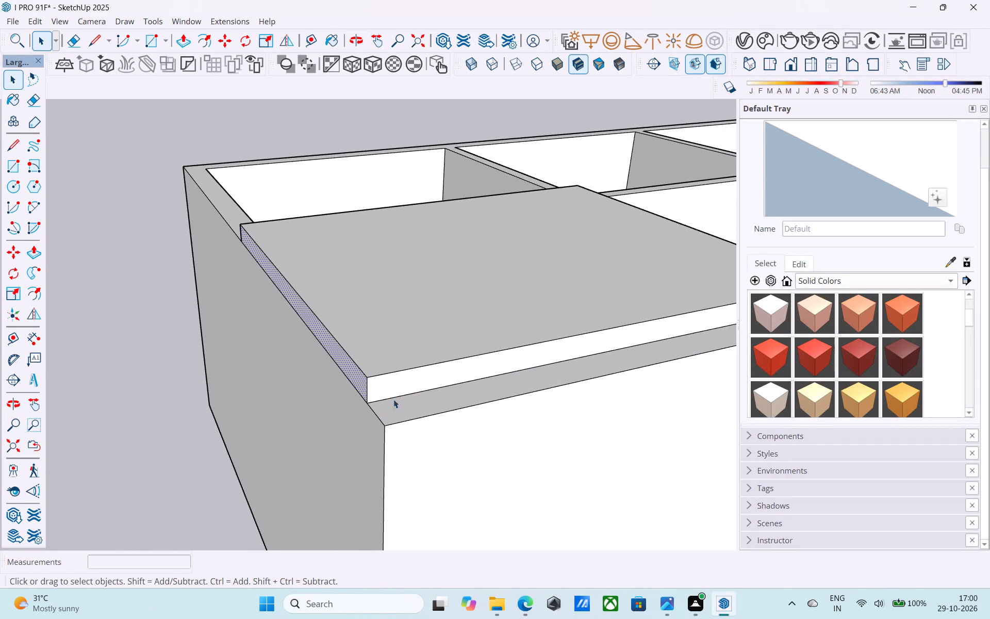
{"action": "left_click", "coordinate": [397, 384]}
{"action": "key", "text": "p"}
{"action": "left_click", "coordinate": [397, 384]}
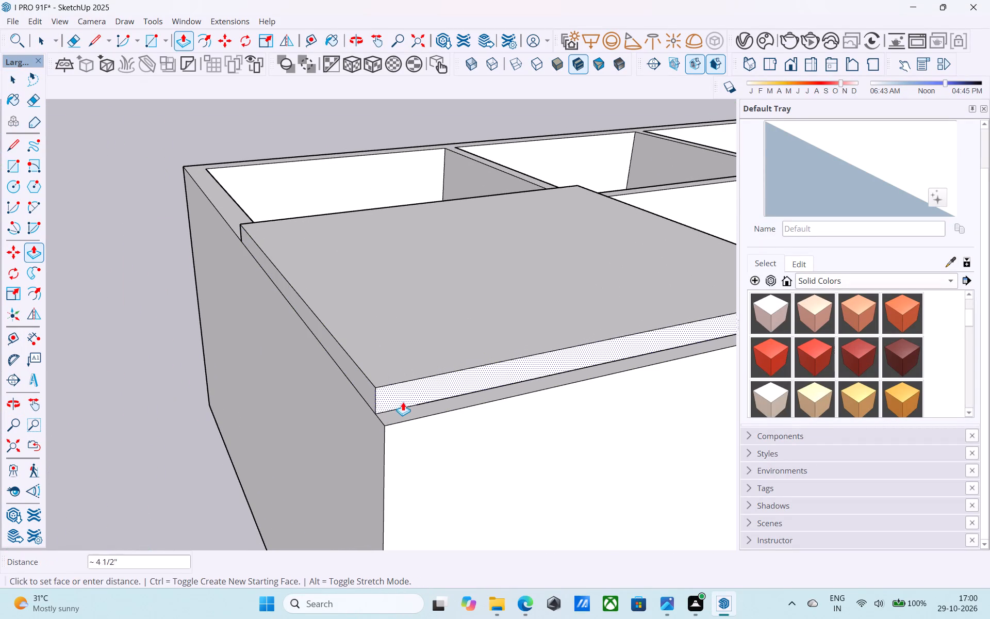
{"action": "left_click", "coordinate": [408, 421]}
Extend the roof slab's inner edge face over the adjoining rear room to the opposite outer wall's outer face.
{"action": "scroll", "coordinate": [408, 423], "scroll_direction": "down", "scroll_amount": 10}
{"action": "middle_click_drag", "start_coordinate": [408, 423], "coordinate": [641, 427]}
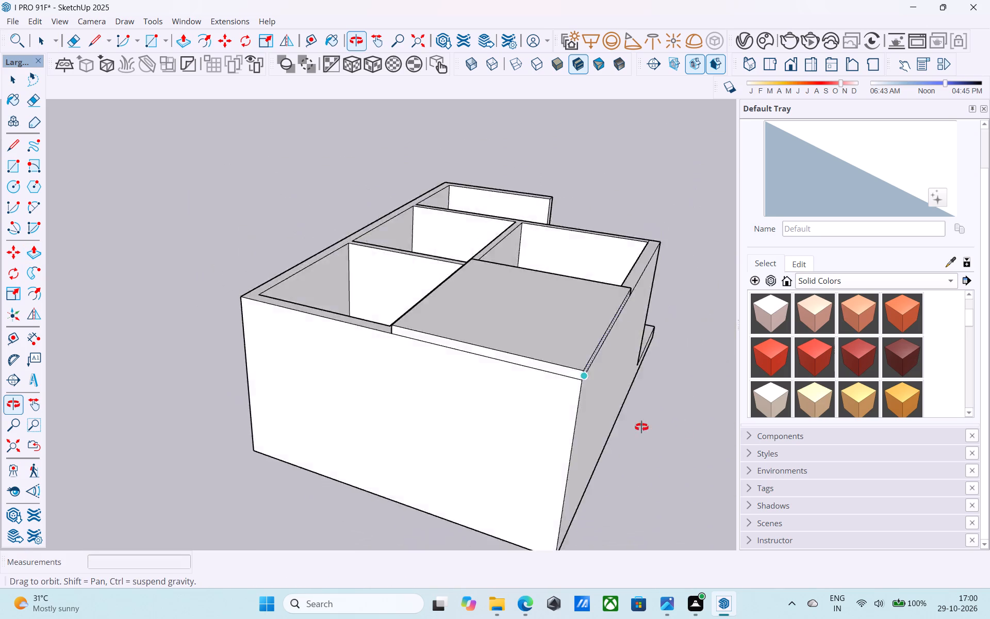
{"action": "middle_click_drag", "start_coordinate": [641, 427], "coordinate": [971, 434]}
{"action": "middle_click_drag", "start_coordinate": [468, 373], "coordinate": [856, 407]}
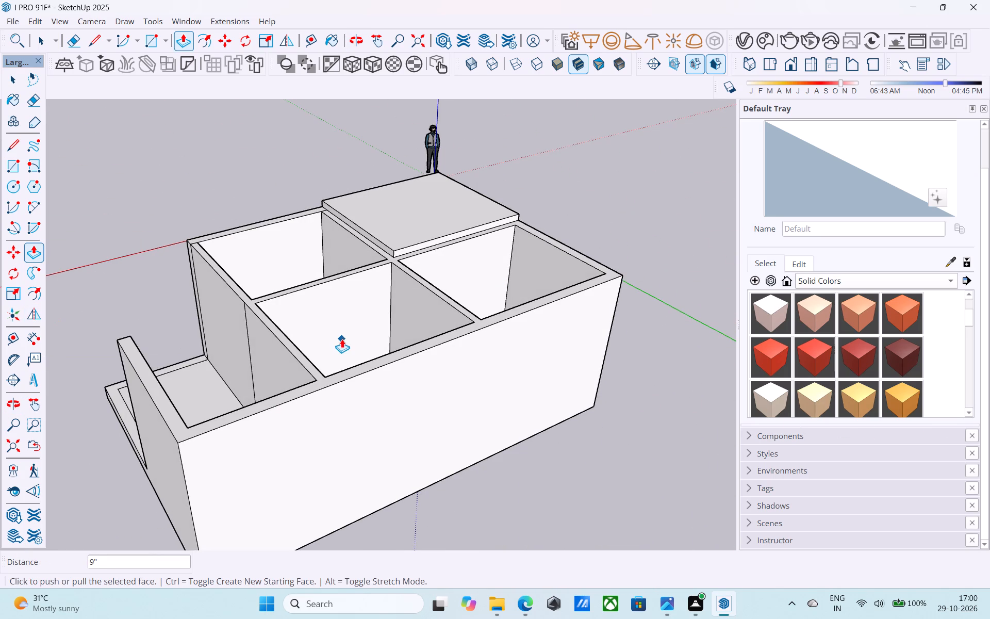
{"action": "scroll", "coordinate": [342, 339], "scroll_direction": "down", "scroll_amount": 5}
{"action": "middle_click_drag", "start_coordinate": [366, 442], "coordinate": [410, 267]}
{"action": "scroll", "coordinate": [403, 250], "scroll_direction": "up", "scroll_amount": 5}
{"action": "middle_click_drag", "start_coordinate": [398, 247], "coordinate": [404, 284]}
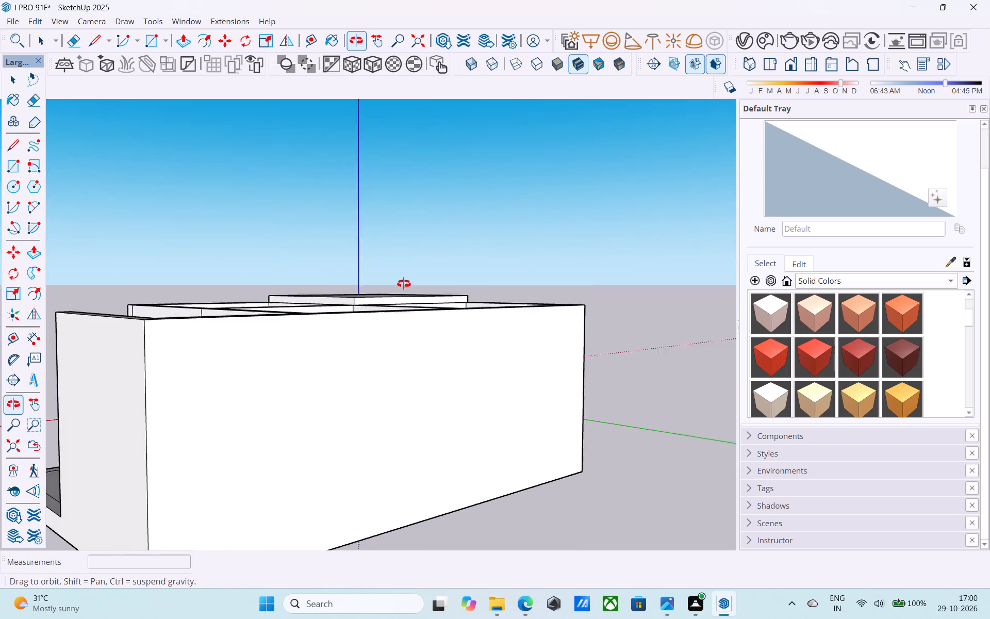
{"action": "middle_click_drag", "start_coordinate": [404, 284], "coordinate": [417, 321]}
{"action": "scroll", "coordinate": [405, 322], "scroll_direction": "up", "scroll_amount": 4}
{"action": "key", "text": "space"}
{"action": "scroll", "coordinate": [394, 291], "scroll_direction": "up", "scroll_amount": 3}
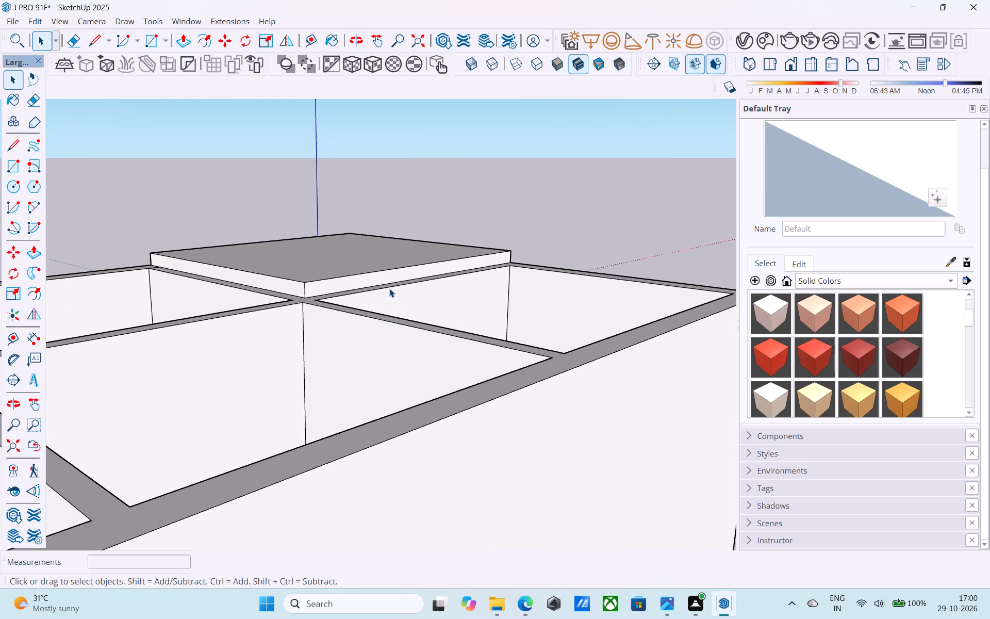
{"action": "left_click", "coordinate": [379, 277]}
{"action": "key", "text": "p"}
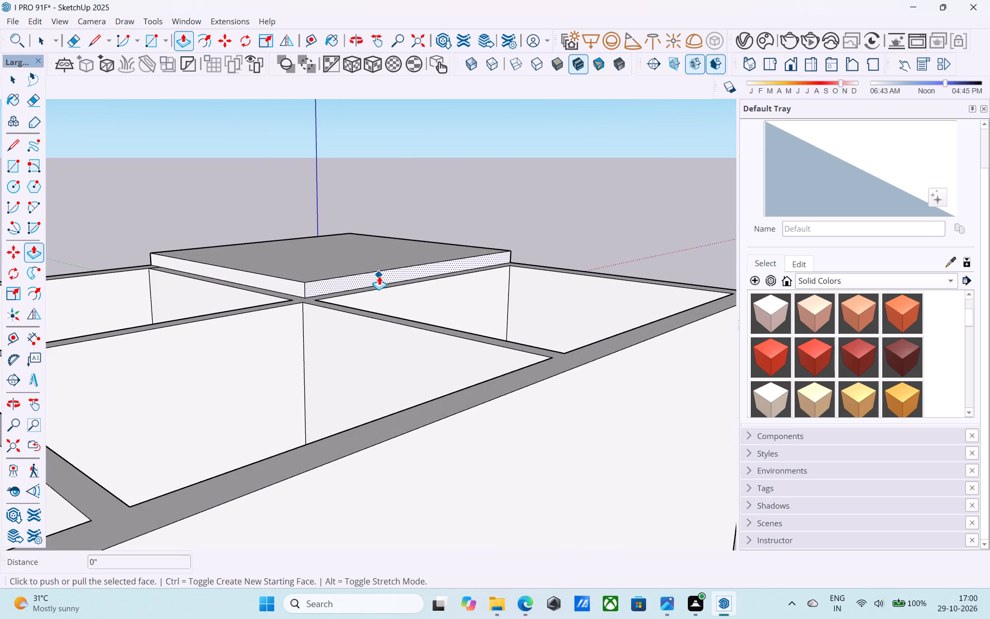
{"action": "left_click", "coordinate": [379, 276]}
{"action": "scroll", "coordinate": [381, 276], "scroll_direction": "down", "scroll_amount": 5}
{"action": "left_click", "coordinate": [536, 332]}
Extend the roof slab's front face 11' over the middle rooms and another 7' 9" to the front wall's outer face.
{"action": "scroll", "coordinate": [536, 332], "scroll_direction": "down", "scroll_amount": 6}
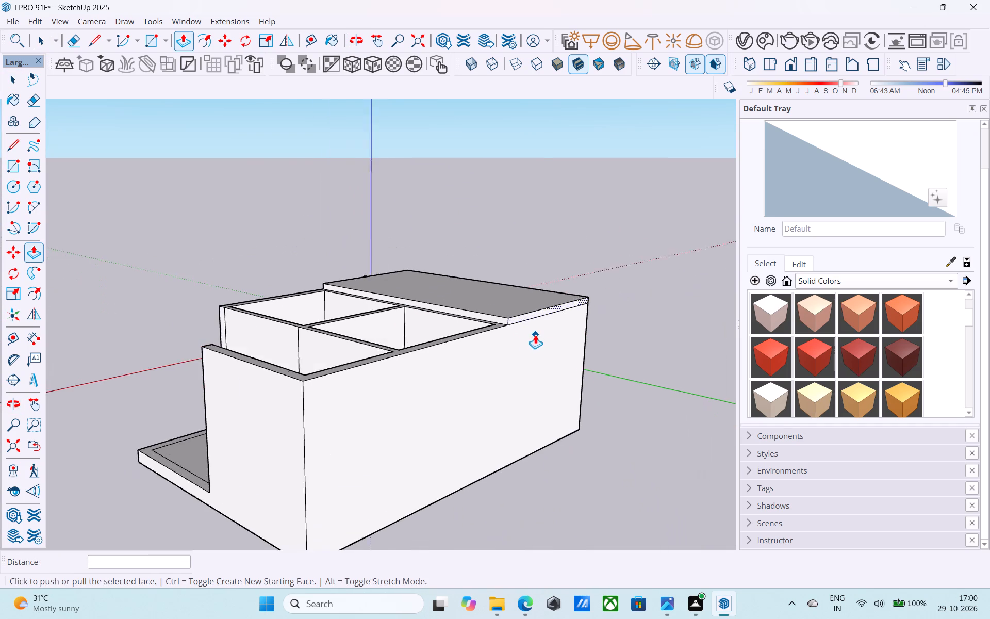
{"action": "middle_click_drag", "start_coordinate": [328, 334], "coordinate": [758, 339]}
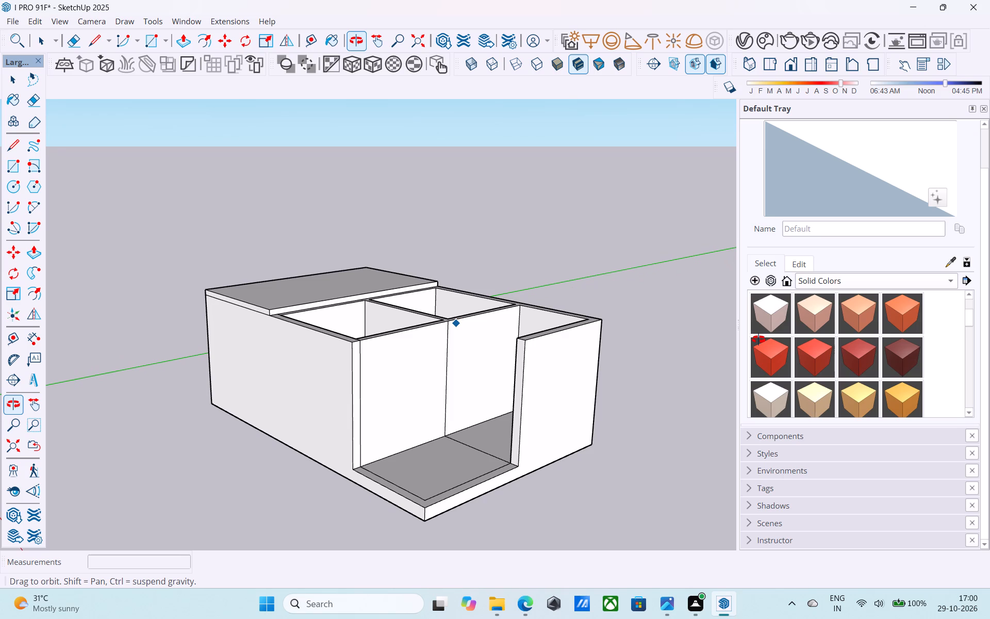
{"action": "middle_click_drag", "start_coordinate": [758, 339], "coordinate": [724, 356]}
{"action": "middle_click_drag", "start_coordinate": [656, 328], "coordinate": [615, 317]}
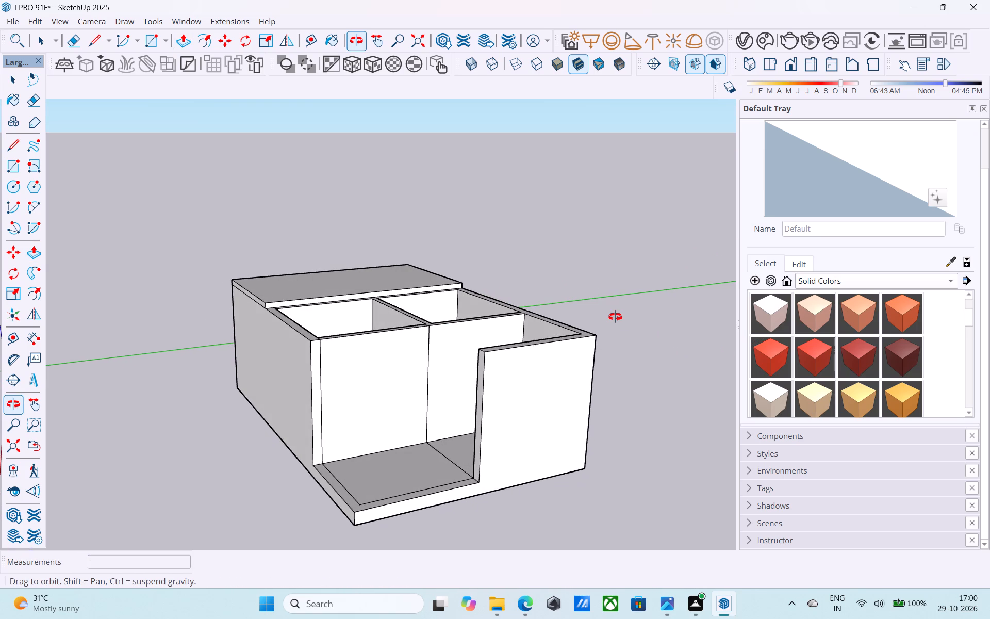
{"action": "middle_click_drag", "start_coordinate": [615, 317], "coordinate": [544, 328]}
{"action": "scroll", "coordinate": [287, 320], "scroll_direction": "up", "scroll_amount": 8}
{"action": "key", "text": "space"}
{"action": "left_click", "coordinate": [280, 276]}
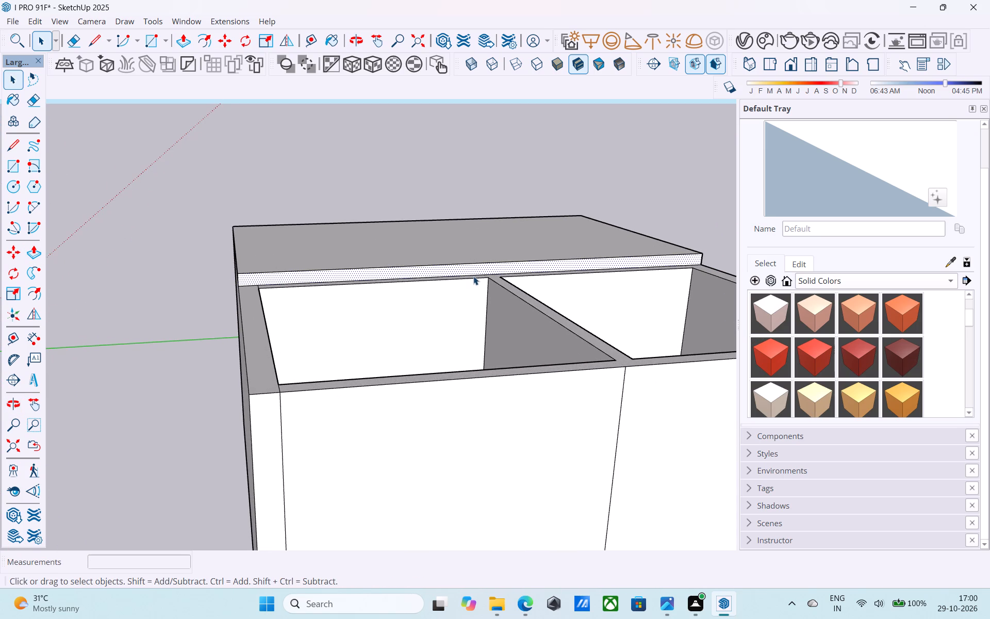
{"action": "key", "text": "p"}
{"action": "left_click", "coordinate": [480, 269]}
{"action": "scroll", "coordinate": [480, 269], "scroll_direction": "down", "scroll_amount": 4}
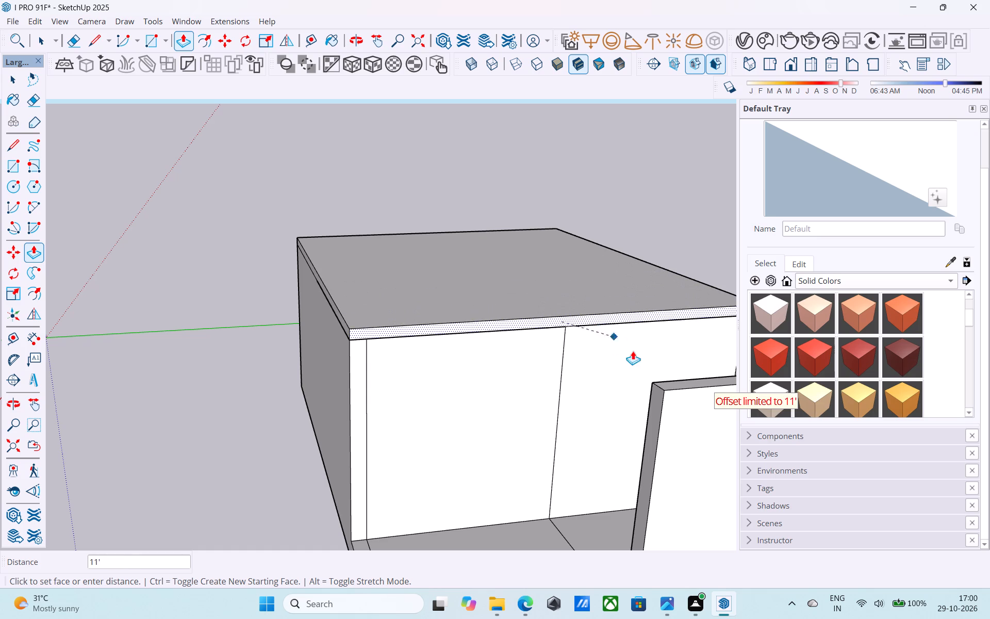
{"action": "left_click", "coordinate": [660, 387]}
{"action": "left_click", "coordinate": [596, 320]}
{"action": "left_click", "coordinate": [675, 397]}
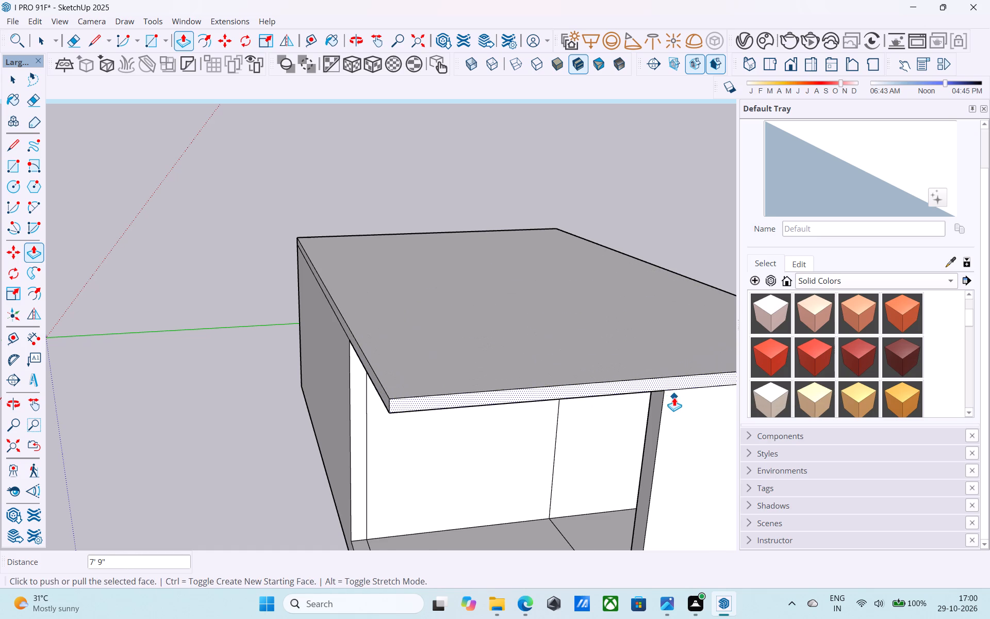
Draw a line up the slab's side edge at the open porch's wall corner and about 13' 8" across the slab top.
{"action": "scroll", "coordinate": [671, 397], "scroll_direction": "down", "scroll_amount": 2}
{"action": "middle_click_drag", "start_coordinate": [649, 395], "coordinate": [480, 374]}
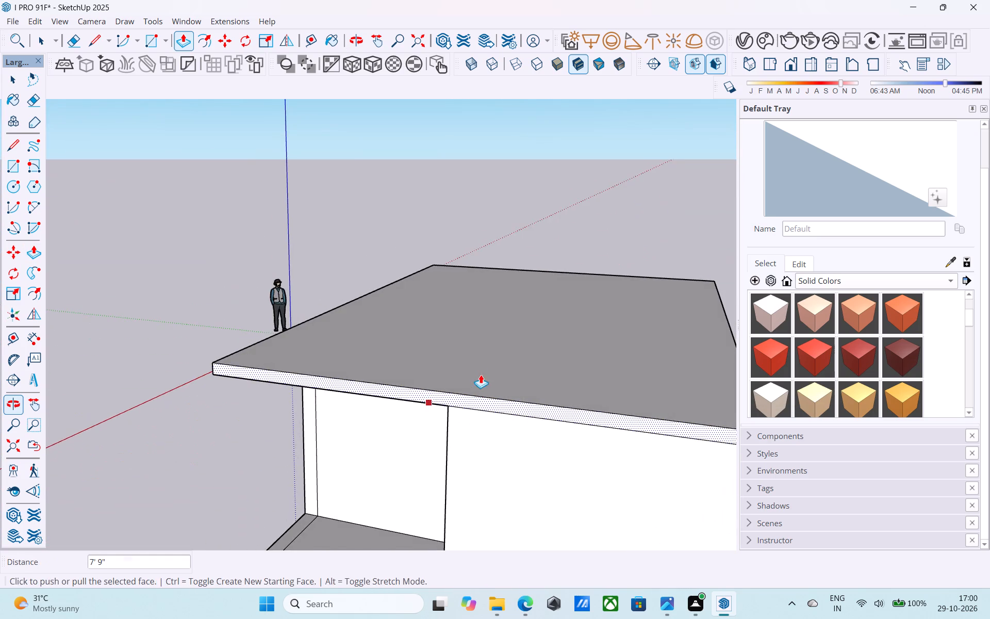
{"action": "scroll", "coordinate": [481, 372], "scroll_direction": "down", "scroll_amount": 5}
{"action": "middle_click_drag", "start_coordinate": [470, 353], "coordinate": [665, 365]}
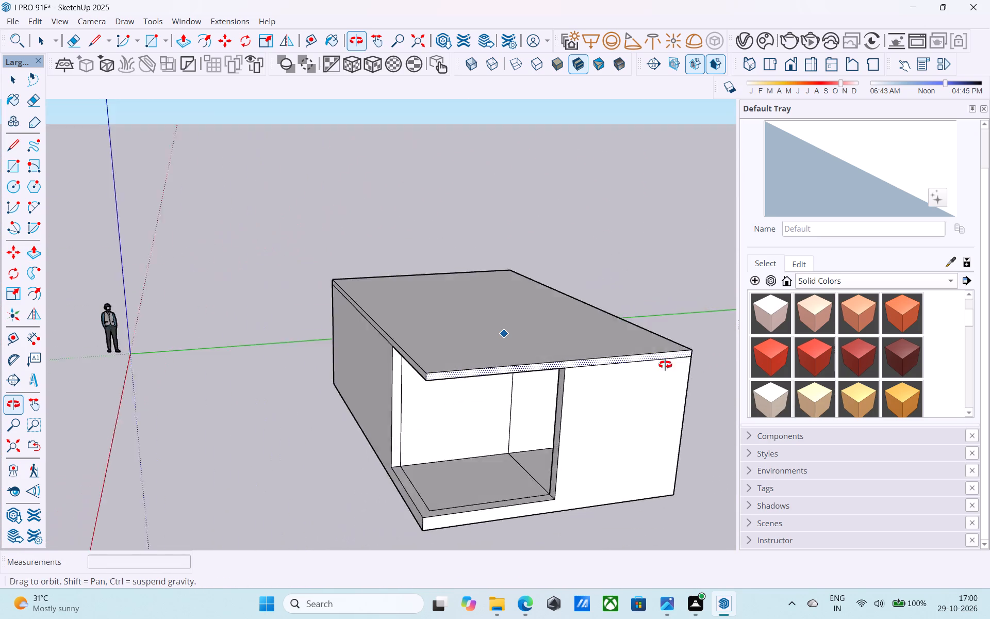
{"action": "middle_click_drag", "start_coordinate": [665, 365], "coordinate": [734, 331]}
{"action": "scroll", "coordinate": [394, 340], "scroll_direction": "up", "scroll_amount": 5}
{"action": "key", "text": "l"}
{"action": "scroll", "coordinate": [394, 340], "scroll_direction": "up", "scroll_amount": 6}
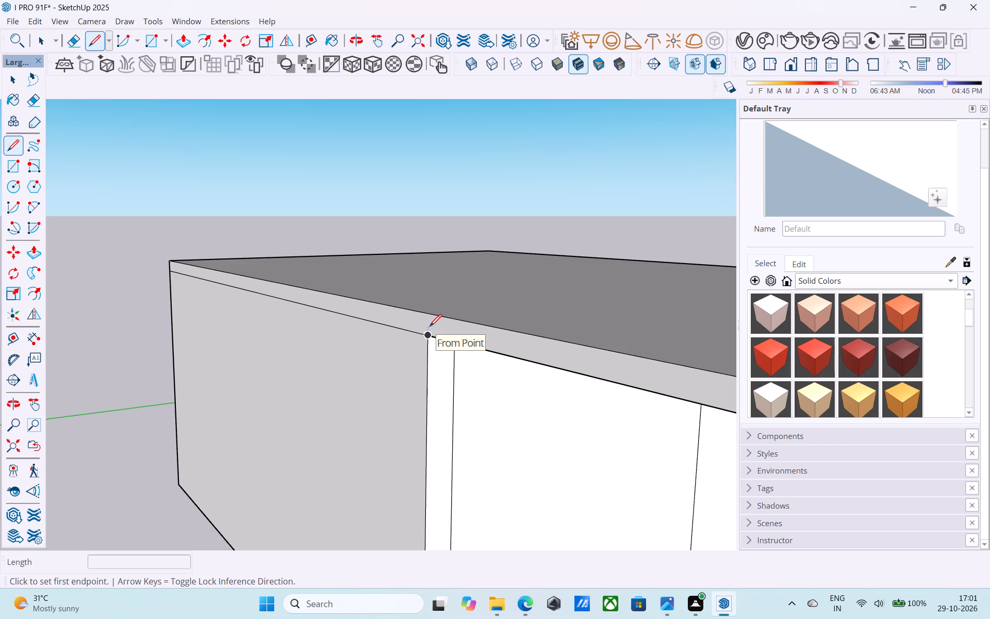
{"action": "scroll", "coordinate": [391, 290], "scroll_direction": "down", "scroll_amount": 1}
{"action": "scroll", "coordinate": [430, 341], "scroll_direction": "up", "scroll_amount": 3}
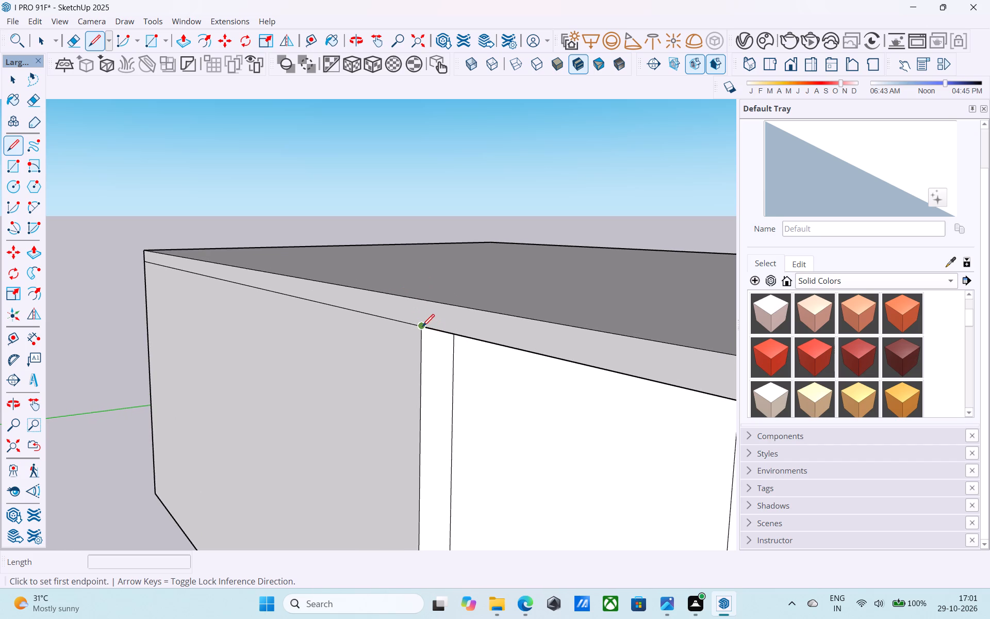
{"action": "left_click", "coordinate": [422, 327]}
{"action": "left_click", "coordinate": [424, 303]}
{"action": "left_click", "coordinate": [425, 302]}
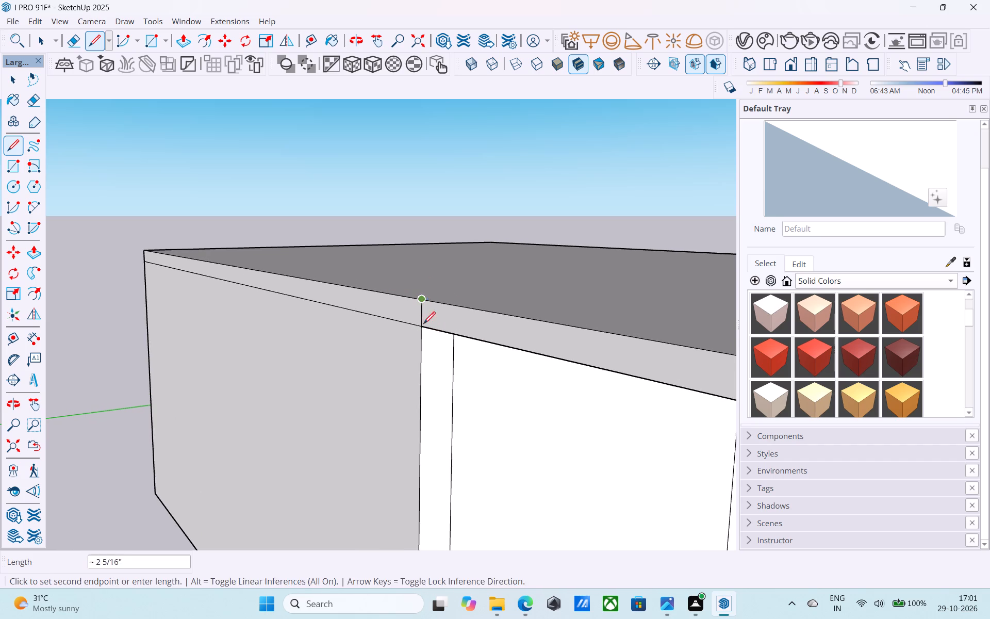
{"action": "scroll", "coordinate": [418, 346], "scroll_direction": "down", "scroll_amount": 4}
{"action": "middle_click_drag", "start_coordinate": [412, 354], "coordinate": [269, 413]}
{"action": "scroll", "coordinate": [263, 405], "scroll_direction": "down", "scroll_amount": 9}
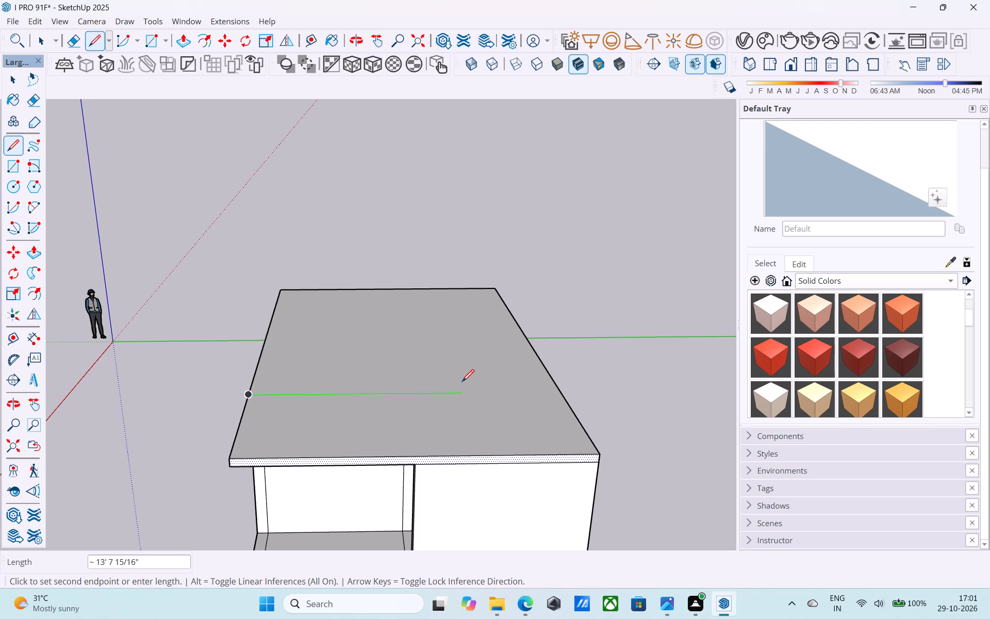
{"action": "left_click", "coordinate": [462, 383]}
Draw a 6" line up the slab's front edge at the front wall's porch end and 7' 9" back to the cross line.
{"action": "middle_click_drag", "start_coordinate": [416, 458], "coordinate": [447, 295]}
{"action": "scroll", "coordinate": [447, 295], "scroll_direction": "up", "scroll_amount": 8}
{"action": "key", "text": "l"}
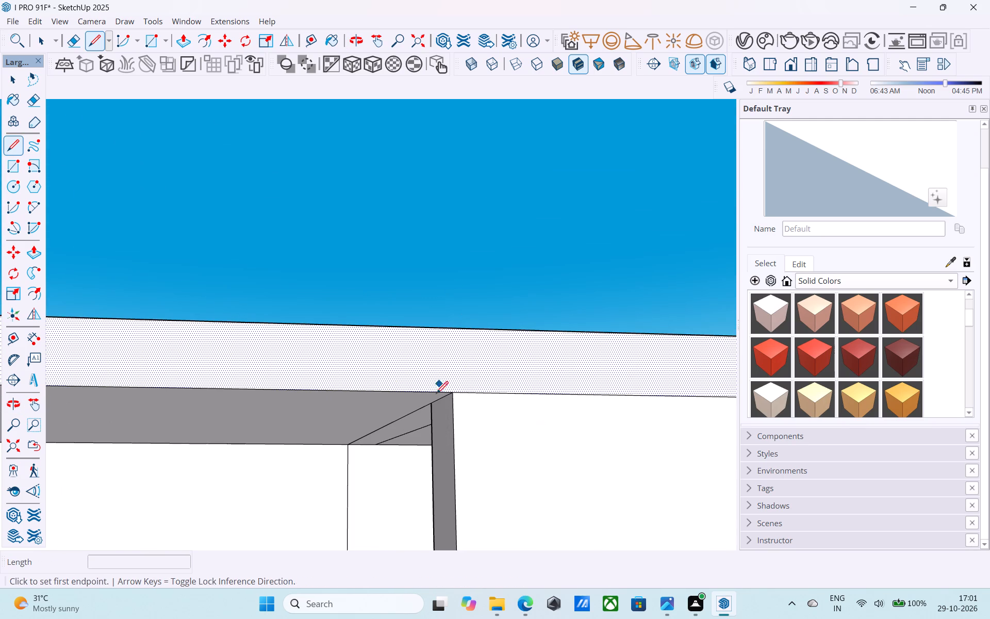
{"action": "left_click", "coordinate": [449, 395]}
{"action": "left_click", "coordinate": [452, 331]}
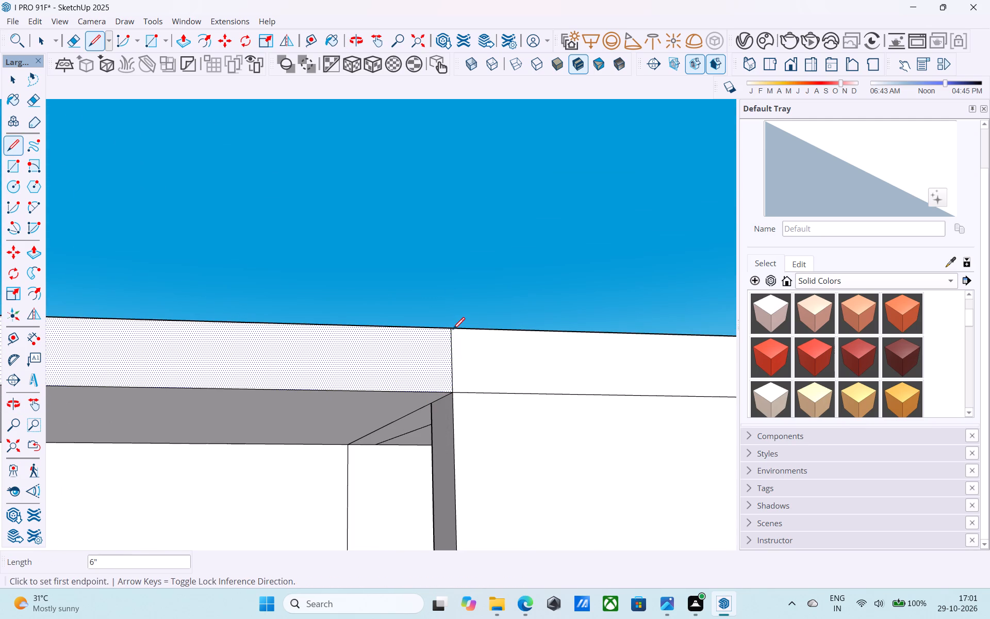
{"action": "left_click", "coordinate": [452, 329]}
{"action": "scroll", "coordinate": [444, 276], "scroll_direction": "down", "scroll_amount": 4}
{"action": "middle_click_drag", "start_coordinate": [444, 276], "coordinate": [495, 552]}
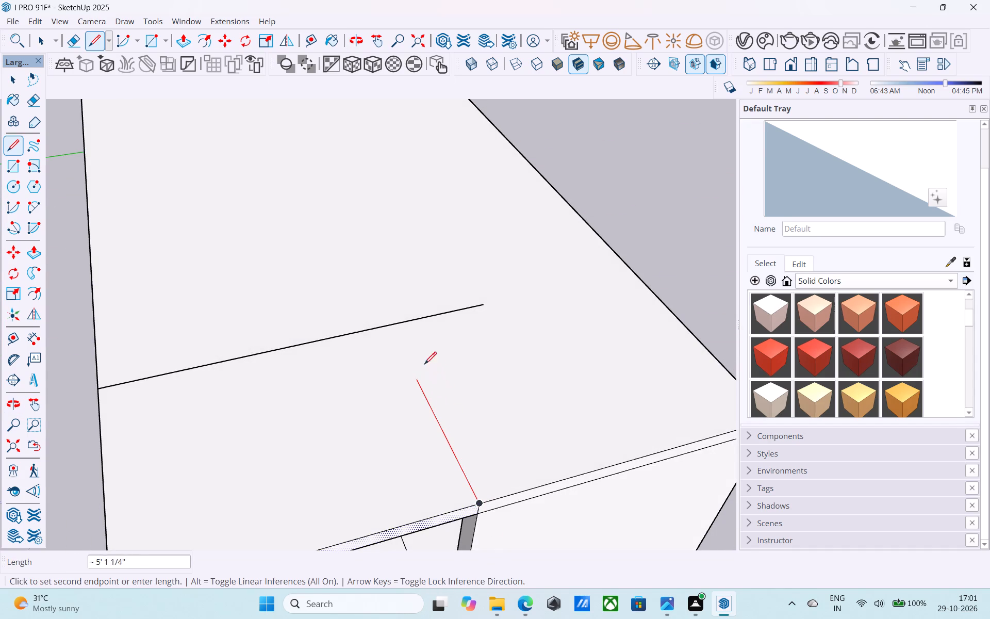
{"action": "left_click", "coordinate": [393, 325]}
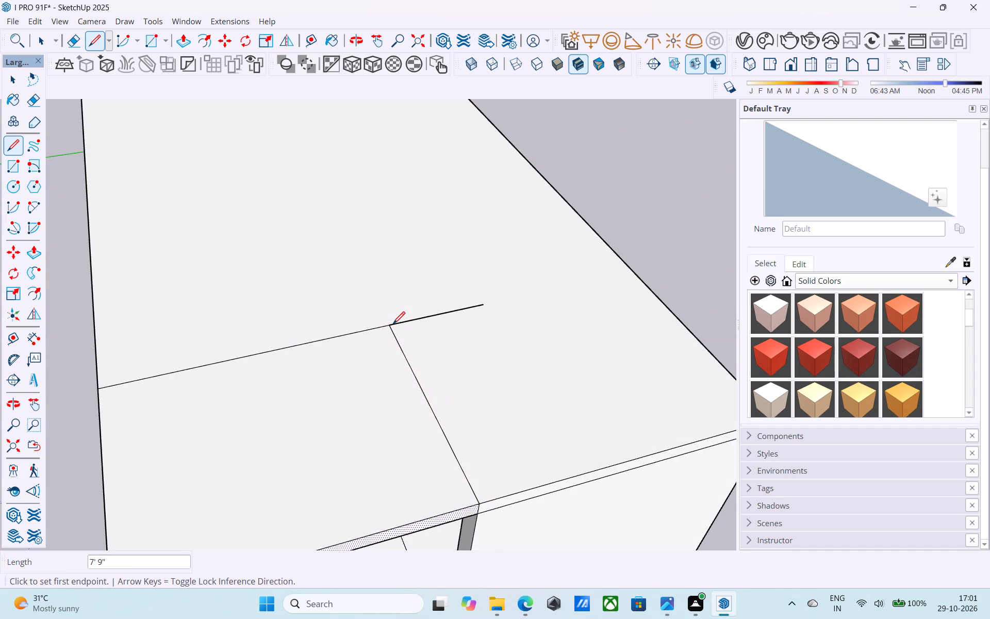
Erase the part of the cross line that overruns the porch outline on the slab top.
{"action": "key", "text": "e"}
{"action": "left_click_drag", "start_coordinate": [394, 327], "coordinate": [391, 307]}
Offset the L-shaped slab top face around the porch area 6" inward.
{"action": "scroll", "coordinate": [389, 300], "scroll_direction": "down", "scroll_amount": 7}
{"action": "middle_click_drag", "start_coordinate": [422, 437], "coordinate": [418, 413]}
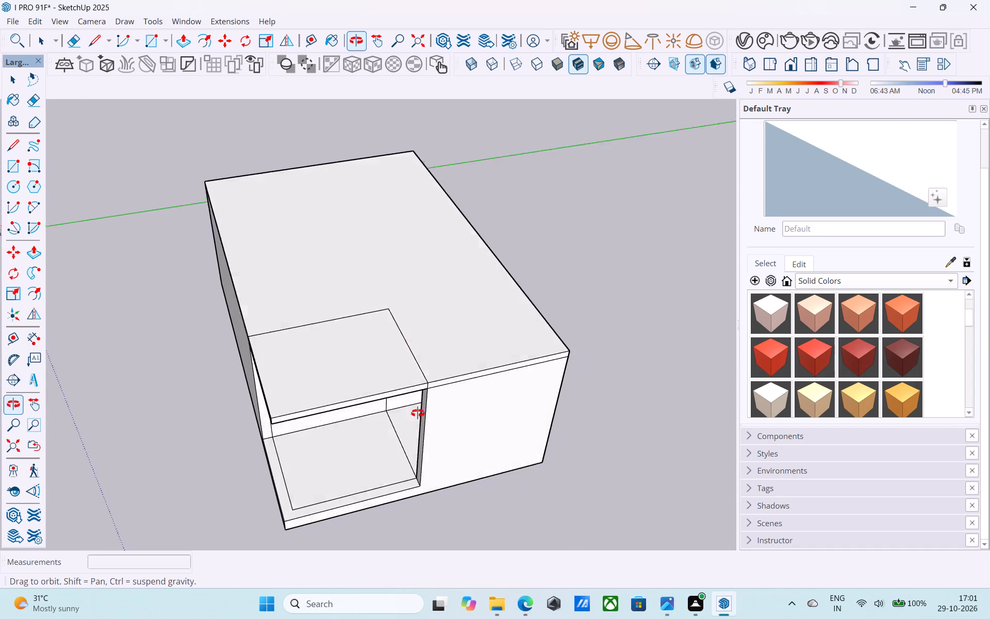
{"action": "middle_click_drag", "start_coordinate": [418, 413], "coordinate": [416, 386]}
{"action": "scroll", "coordinate": [416, 386], "scroll_direction": "up", "scroll_amount": 1}
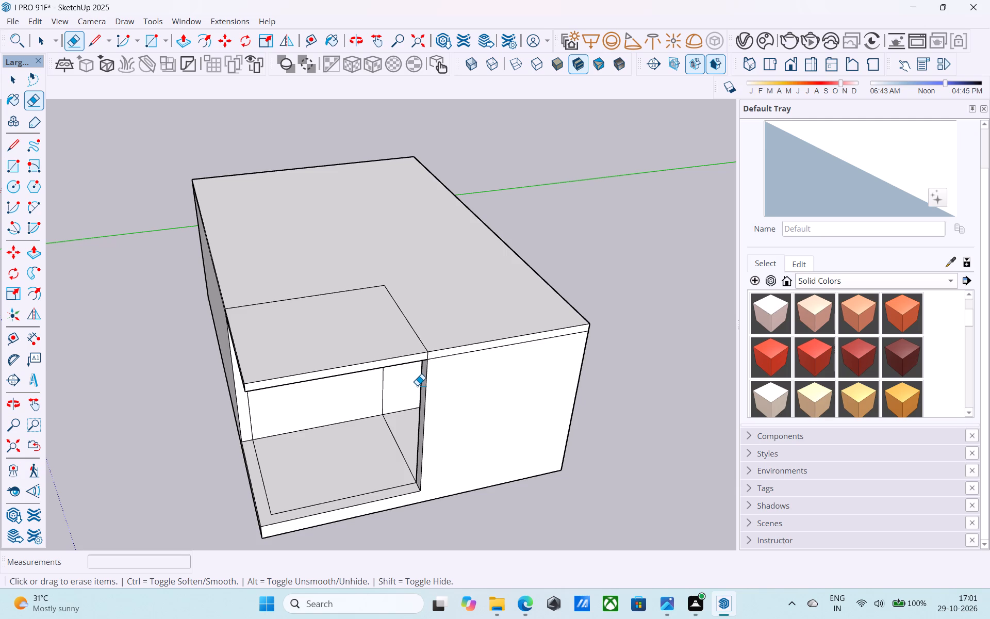
{"action": "scroll", "coordinate": [417, 385], "scroll_direction": "down", "scroll_amount": 5}
{"action": "middle_click_drag", "start_coordinate": [394, 444], "coordinate": [421, 353]}
{"action": "scroll", "coordinate": [373, 310], "scroll_direction": "up", "scroll_amount": 5}
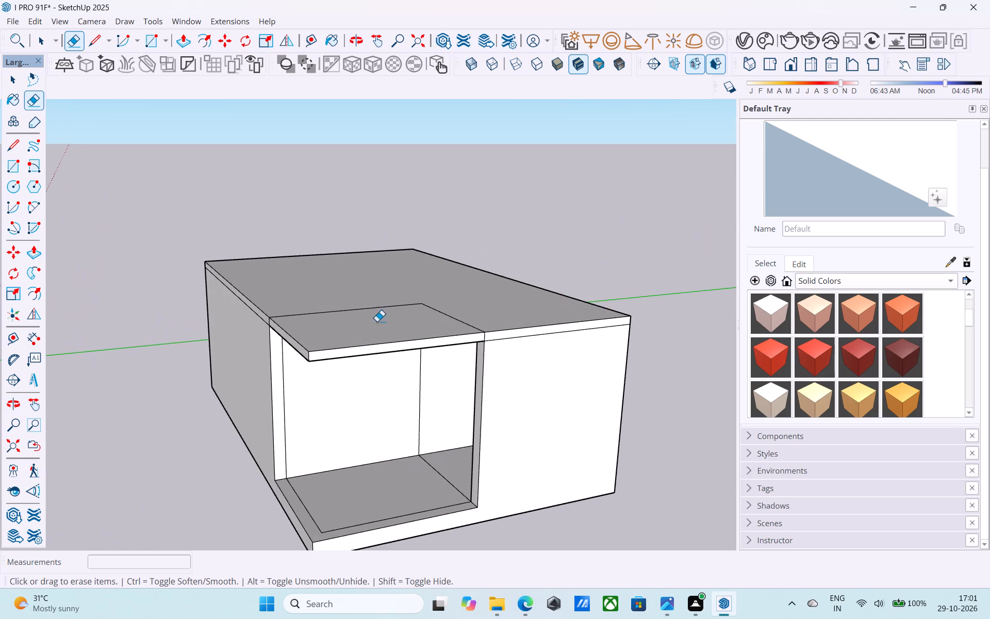
{"action": "middle_click_drag", "start_coordinate": [390, 336], "coordinate": [376, 475]}
{"action": "scroll", "coordinate": [393, 455], "scroll_direction": "up", "scroll_amount": 4}
{"action": "key", "text": "space"}
{"action": "left_click", "coordinate": [461, 350]}
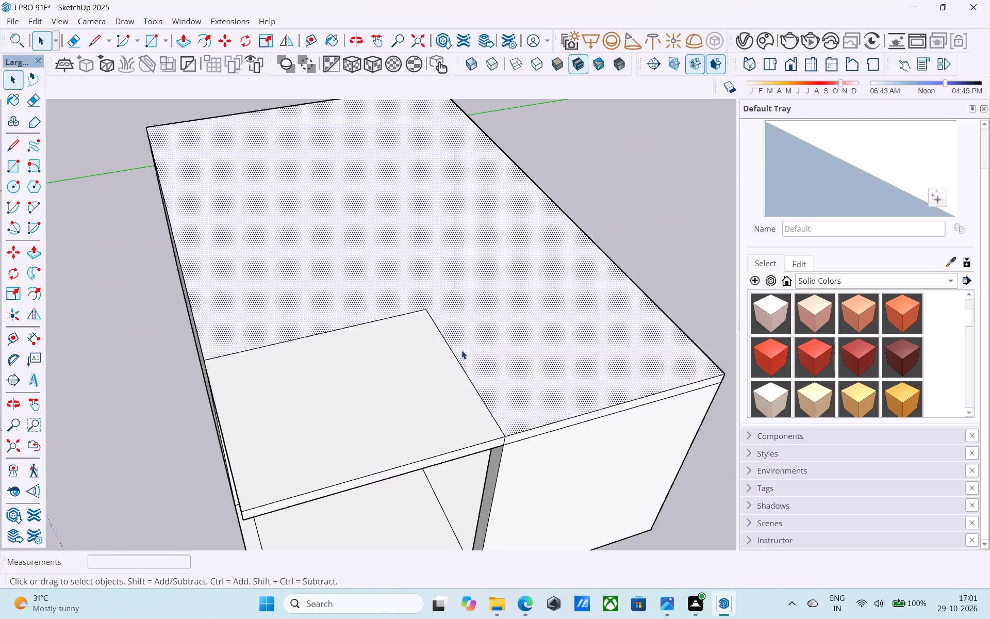
{"action": "scroll", "coordinate": [461, 350], "scroll_direction": "up", "scroll_amount": 4}
{"action": "key", "text": "f"}
{"action": "left_click", "coordinate": [461, 350]}
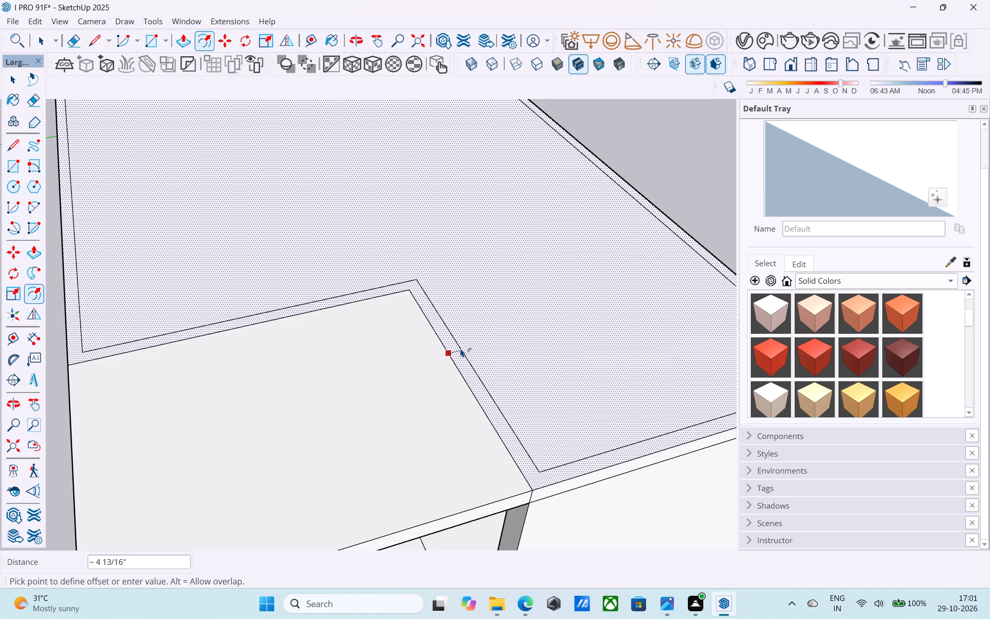
{"action": "type", "text": "6\""}
{"action": "key", "text": "Return"}
{"action": "key", "text": "space"}
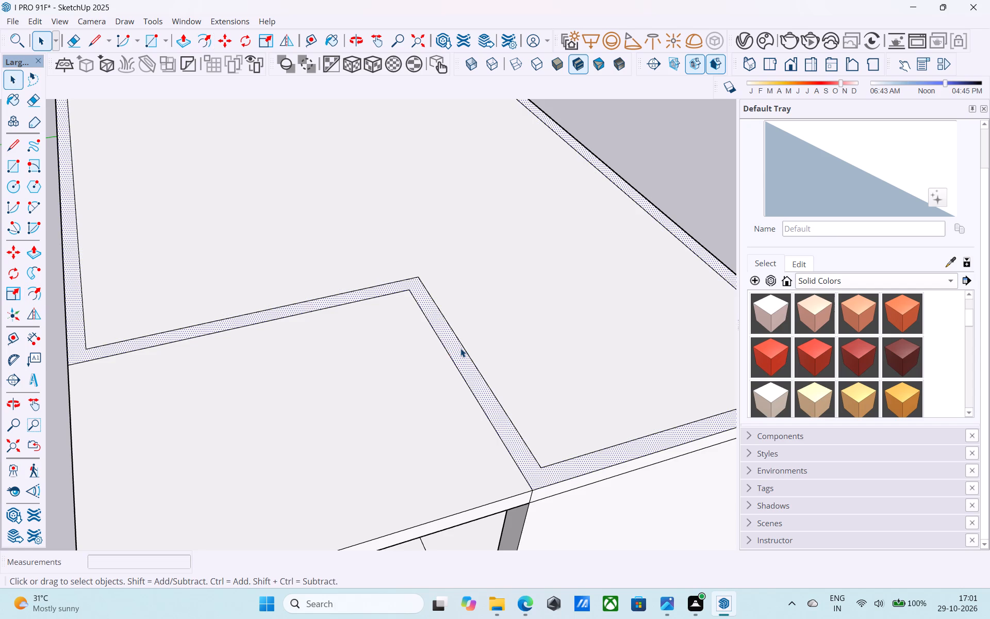
Push/Pull the 6" perimeter strip on the slab up 10' as the upper-floor walls.
{"action": "key", "text": "p"}
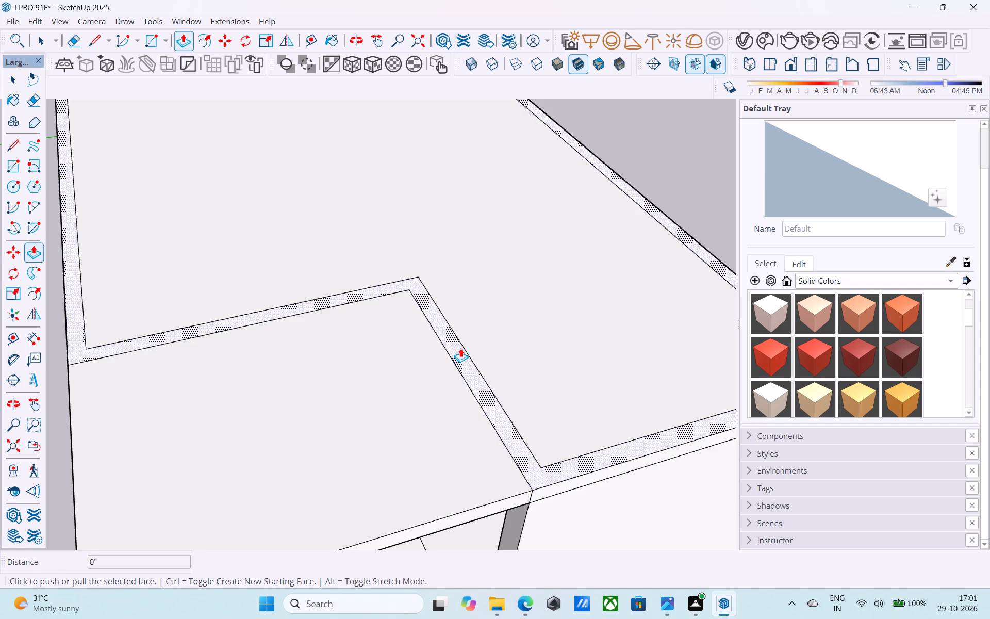
{"action": "left_click", "coordinate": [461, 348]}
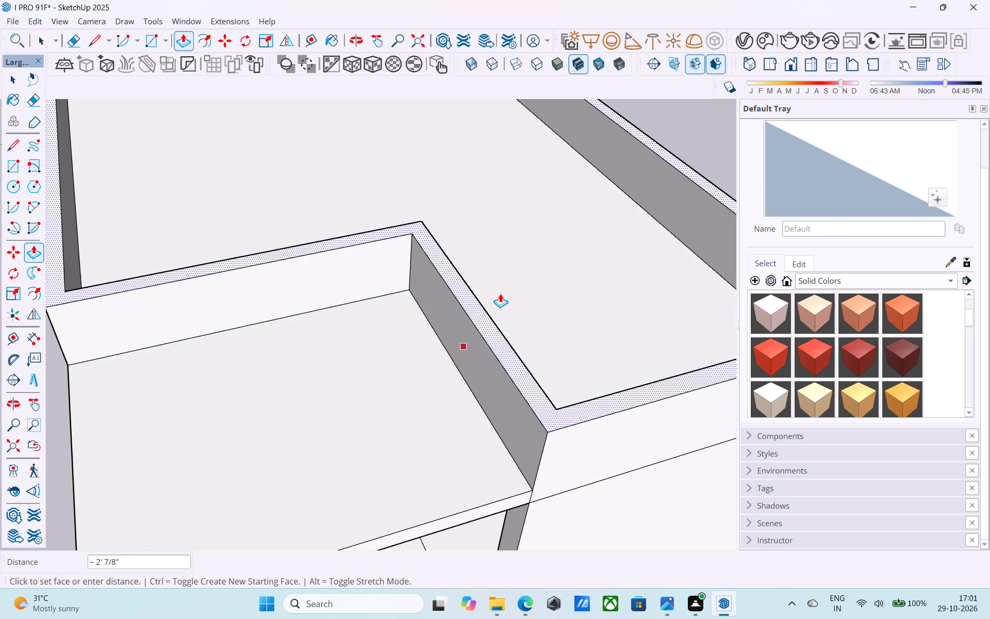
{"action": "type", "text": "10'"}
{"action": "key", "text": "Return"}
{"action": "key", "text": "space"}
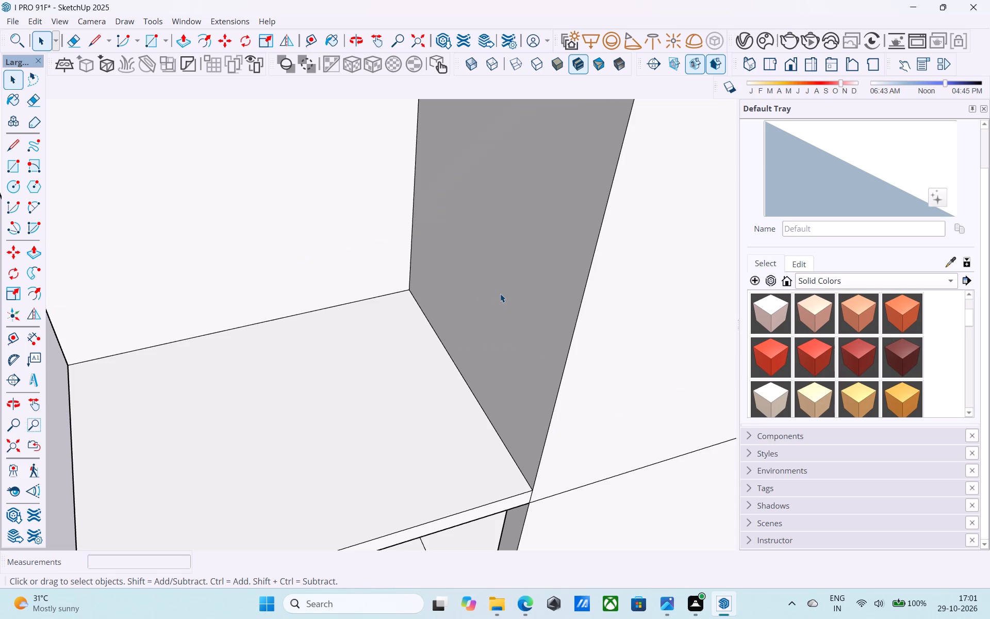
{"action": "scroll", "coordinate": [473, 382], "scroll_direction": "down", "scroll_amount": 12}
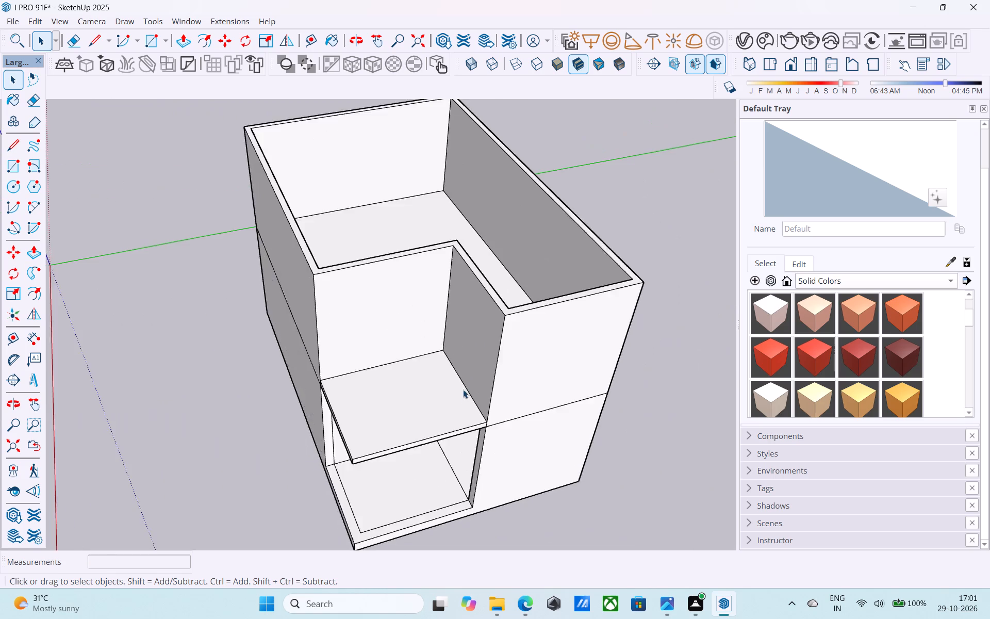
Examine the two-storey house and its porch from several sides and from above.
{"action": "scroll", "coordinate": [463, 389], "scroll_direction": "down", "scroll_amount": 3}
{"action": "middle_click_drag", "start_coordinate": [461, 393], "coordinate": [398, 178]}
{"action": "middle_click_drag", "start_coordinate": [430, 334], "coordinate": [590, 266]}
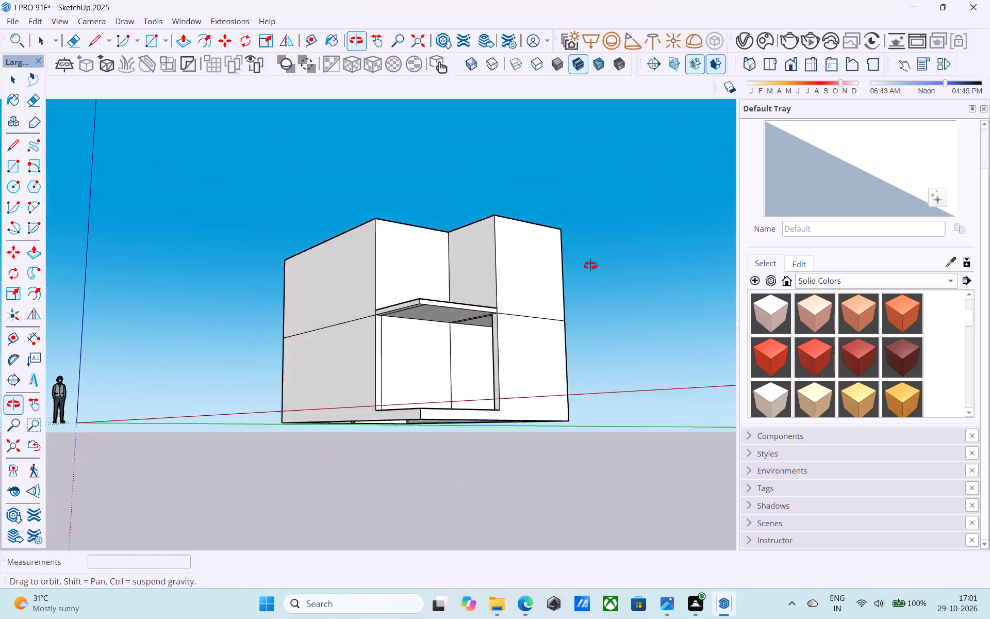
{"action": "middle_click_drag", "start_coordinate": [590, 266], "coordinate": [505, 291]}
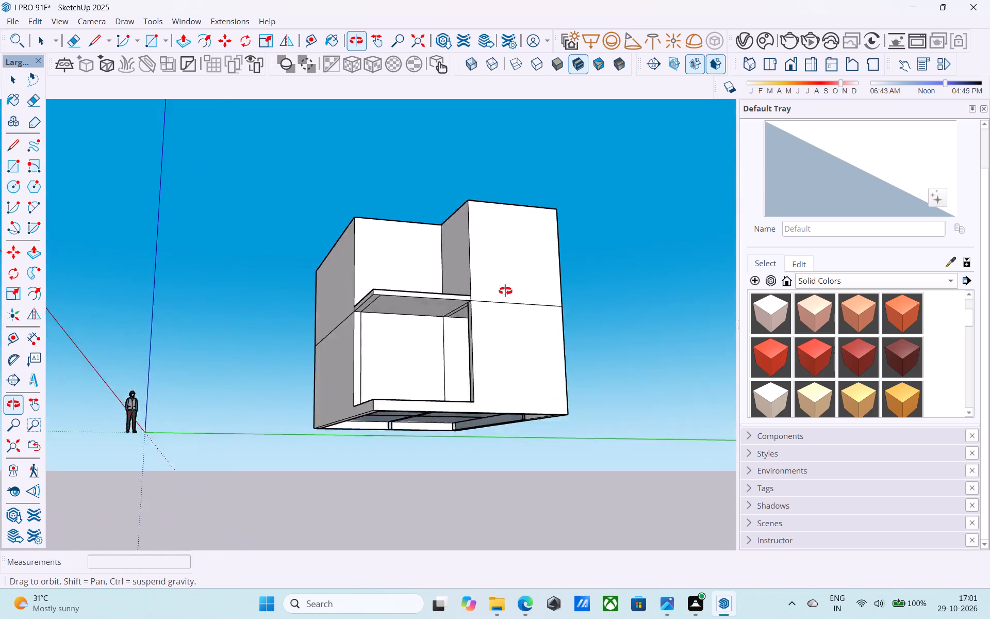
{"action": "middle_click_drag", "start_coordinate": [505, 291], "coordinate": [311, 431]}
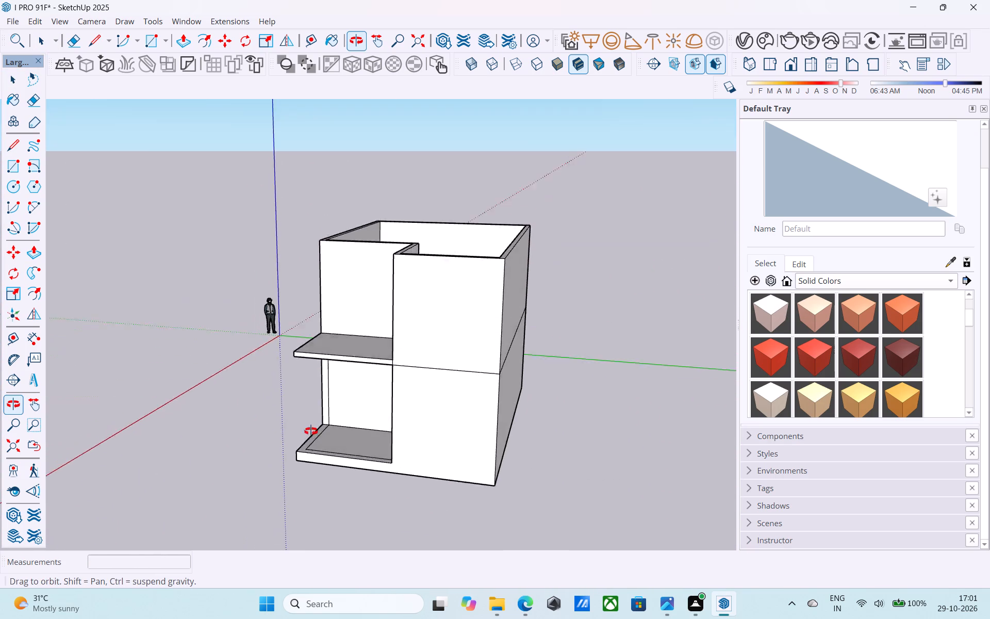
{"action": "middle_click_drag", "start_coordinate": [311, 431], "coordinate": [318, 459]}
{"action": "scroll", "coordinate": [361, 433], "scroll_direction": "down", "scroll_amount": 4}
{"action": "middle_click_drag", "start_coordinate": [361, 433], "coordinate": [391, 539]}
Cap the upper-floor walls with a 21' 3" by 10' rectangle ending at the porch's inner corner, erasing its dividing edge to leave one L-shaped face.
{"action": "scroll", "coordinate": [380, 217], "scroll_direction": "up", "scroll_amount": 4}
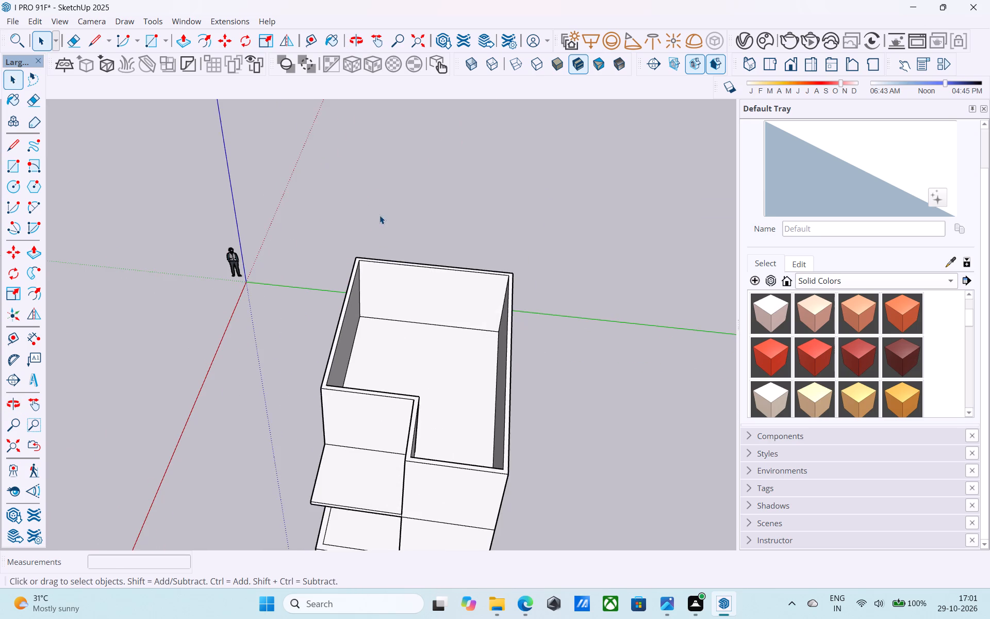
{"action": "scroll", "coordinate": [370, 234], "scroll_direction": "up", "scroll_amount": 5}
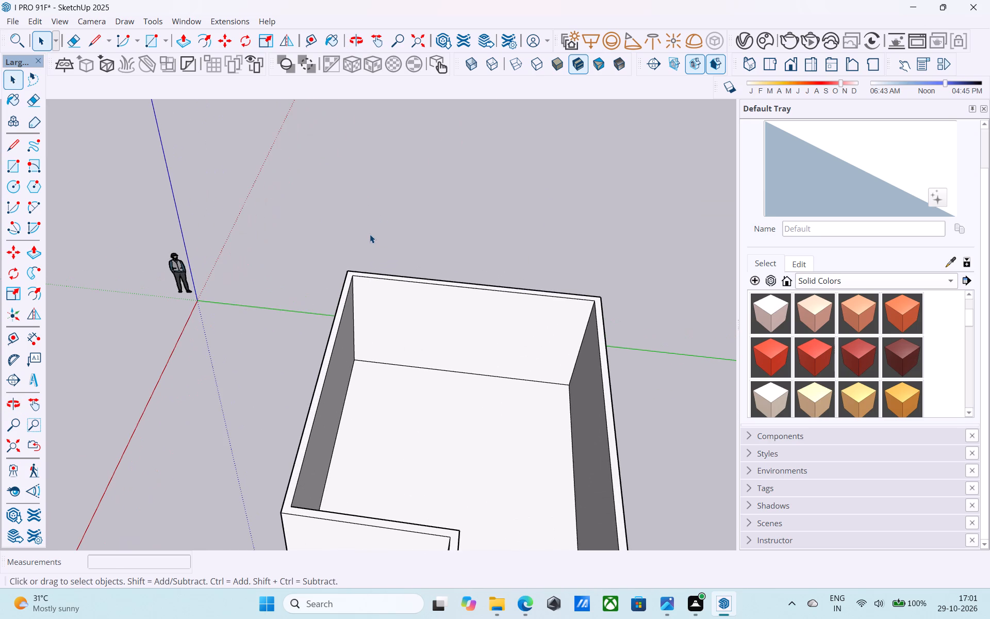
{"action": "key", "text": "r"}
{"action": "scroll", "coordinate": [350, 275], "scroll_direction": "up", "scroll_amount": 7}
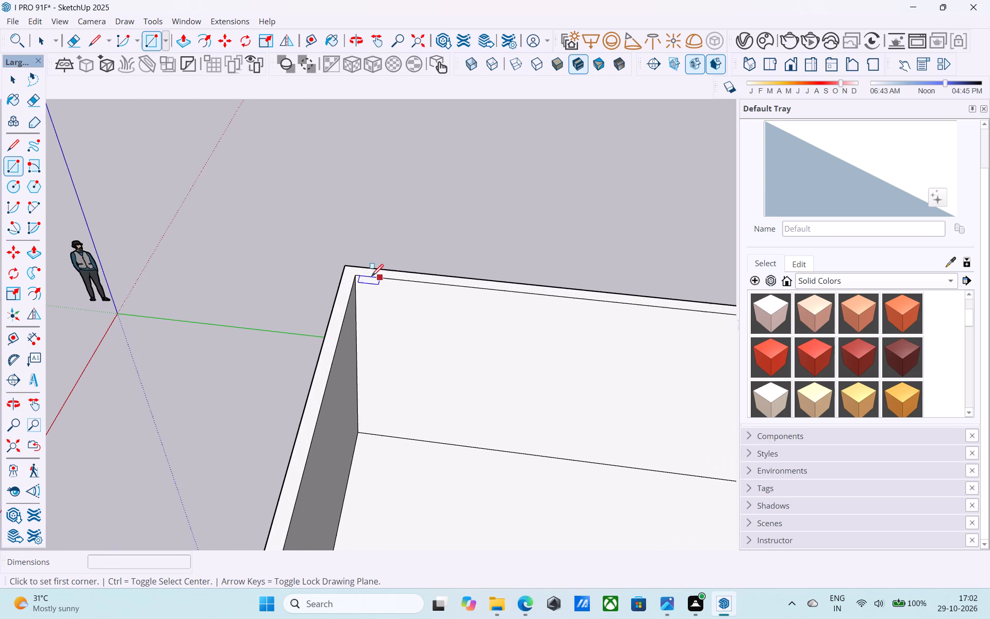
{"action": "left_click", "coordinate": [357, 274]}
{"action": "scroll", "coordinate": [356, 199], "scroll_direction": "down", "scroll_amount": 10}
{"action": "scroll", "coordinate": [440, 390], "scroll_direction": "up", "scroll_amount": 3}
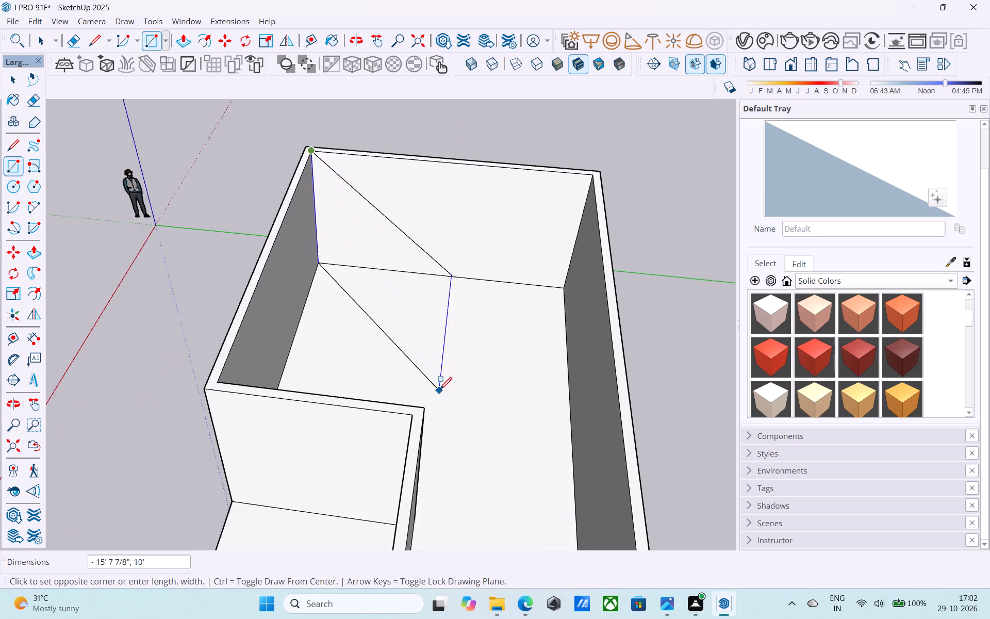
{"action": "scroll", "coordinate": [440, 390], "scroll_direction": "up", "scroll_amount": 4}
{"action": "left_click", "coordinate": [418, 413]}
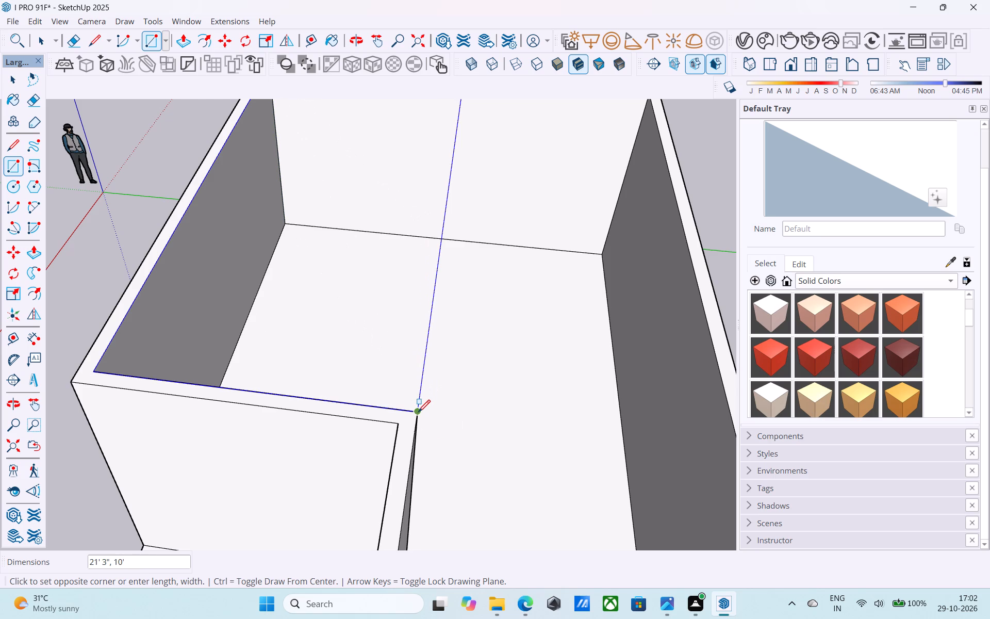
{"action": "key", "text": "e"}
{"action": "left_click_drag", "start_coordinate": [435, 366], "coordinate": [419, 349]}
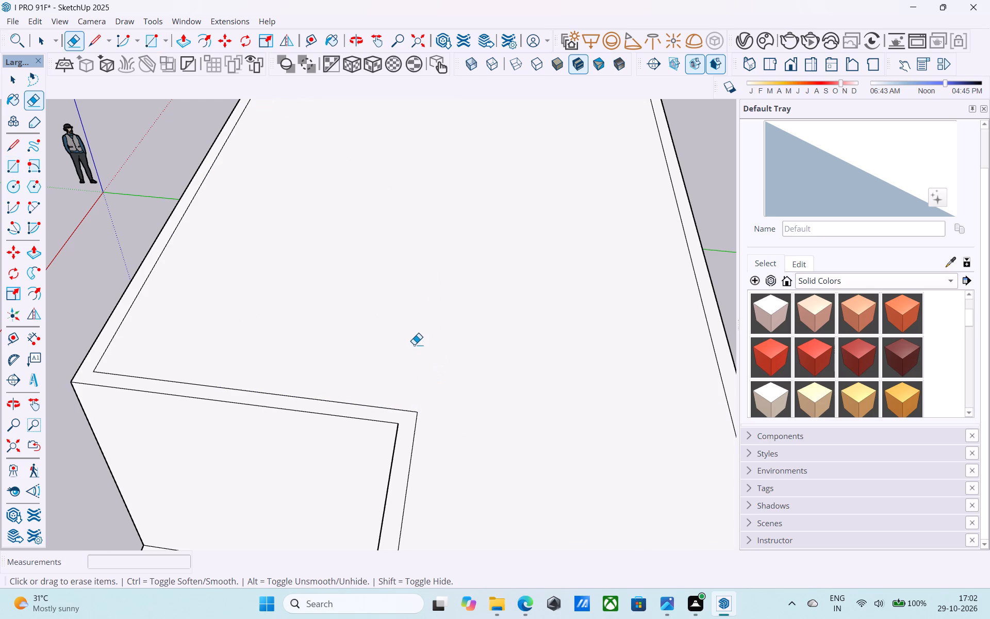
Reverse the L-shaped face that caps the upper-floor walls.
{"action": "key", "text": "space"}
{"action": "left_click", "coordinate": [413, 338]}
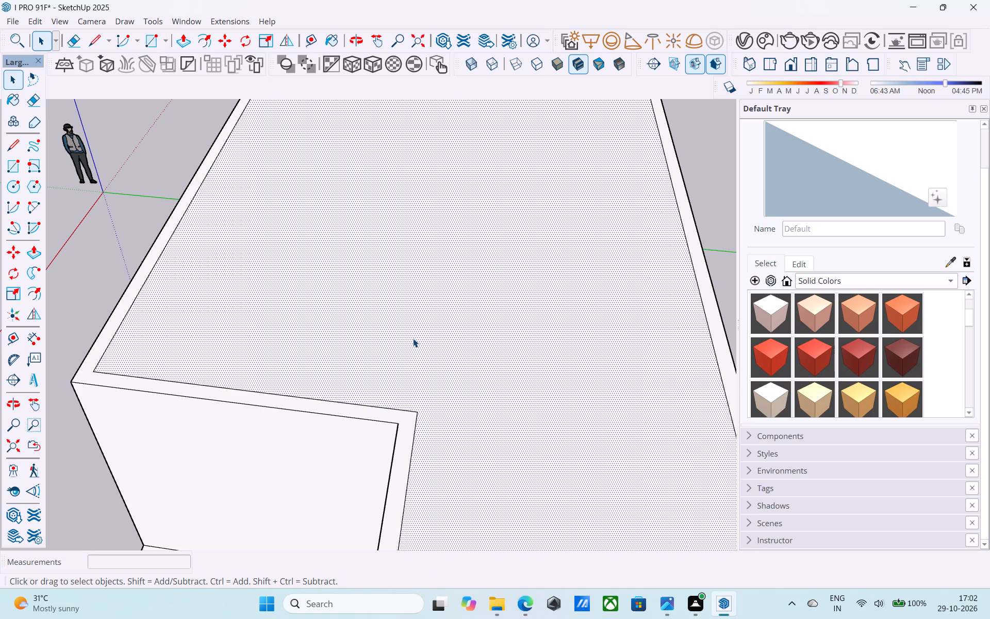
{"action": "right_click", "coordinate": [413, 338]}
{"action": "left_click", "coordinate": [456, 221]}
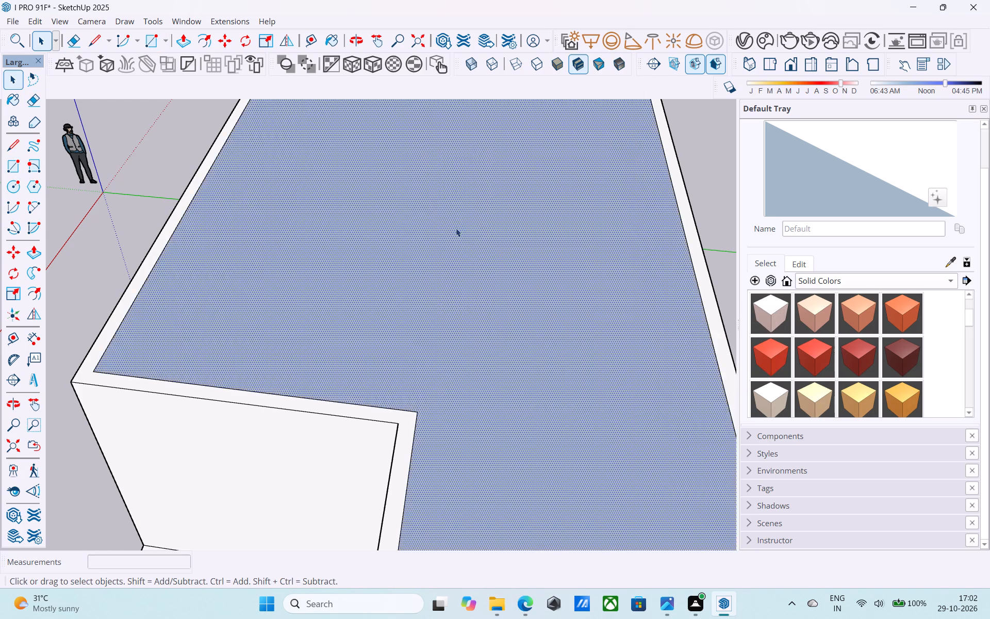
Draw a 6" vertical line up from the cap face's rear corner nearest the origin.
{"action": "scroll", "coordinate": [456, 254], "scroll_direction": "down", "scroll_amount": 9}
{"action": "middle_click_drag", "start_coordinate": [449, 336], "coordinate": [441, 321]}
{"action": "scroll", "coordinate": [370, 157], "scroll_direction": "up", "scroll_amount": 5}
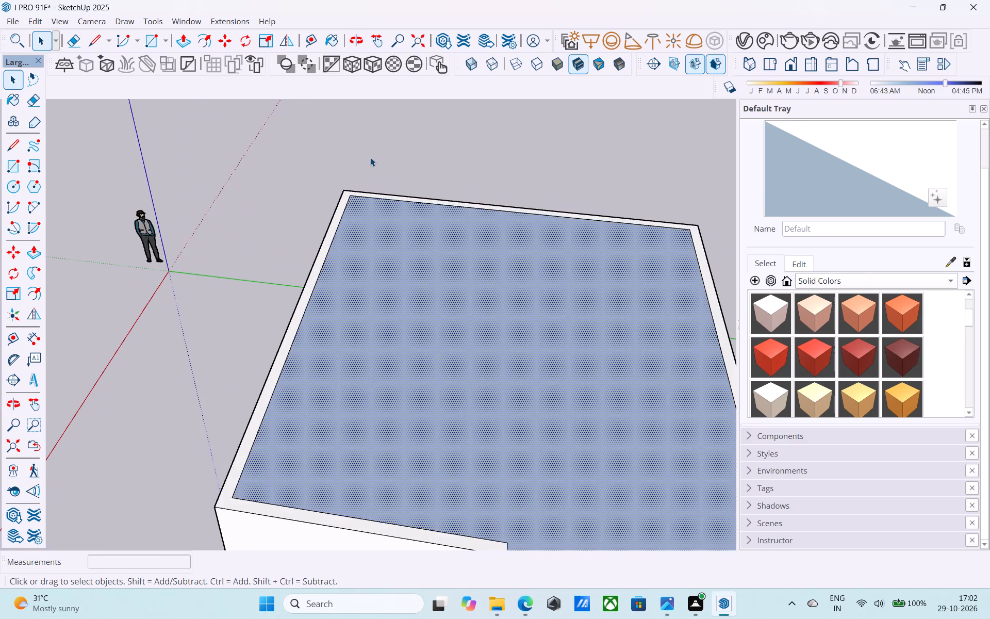
{"action": "key", "text": "l"}
{"action": "scroll", "coordinate": [338, 194], "scroll_direction": "up", "scroll_amount": 8}
{"action": "left_click", "coordinate": [368, 200]}
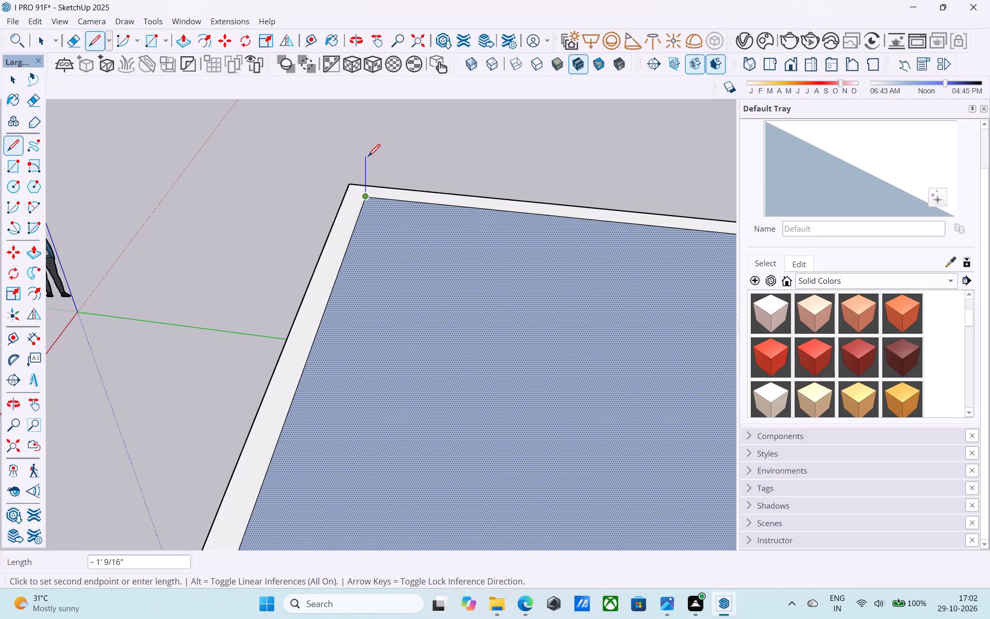
{"action": "type", "text": "6\""}
{"action": "key", "text": "Return"}
{"action": "key", "text": "space"}
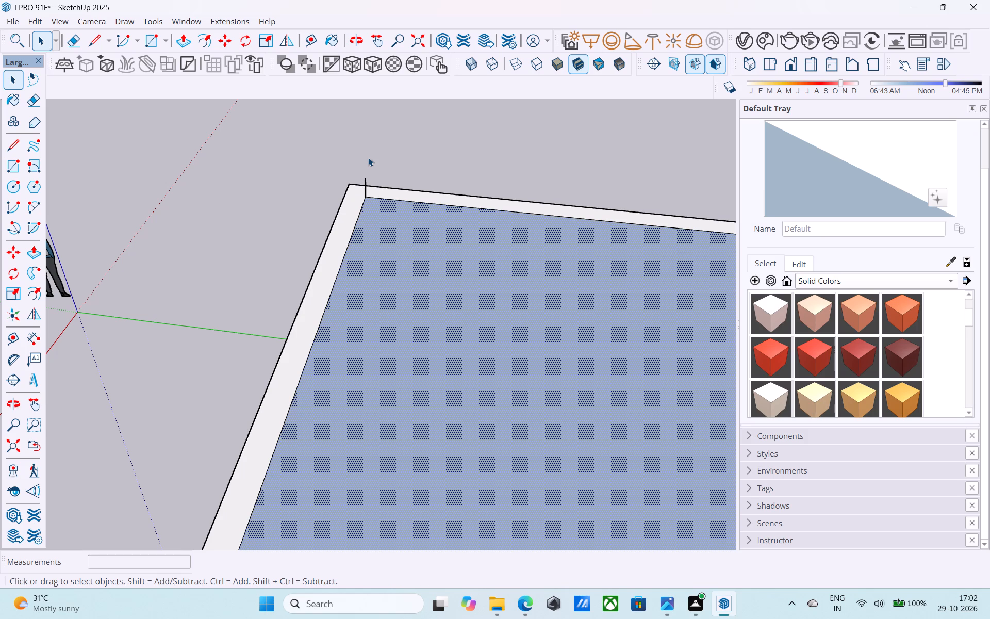
Draw a 6" vertical line up from the cap face's inner corner at the porch recess.
{"action": "scroll", "coordinate": [365, 169], "scroll_direction": "down", "scroll_amount": 10}
{"action": "middle_click_drag", "start_coordinate": [439, 432], "coordinate": [407, 384]}
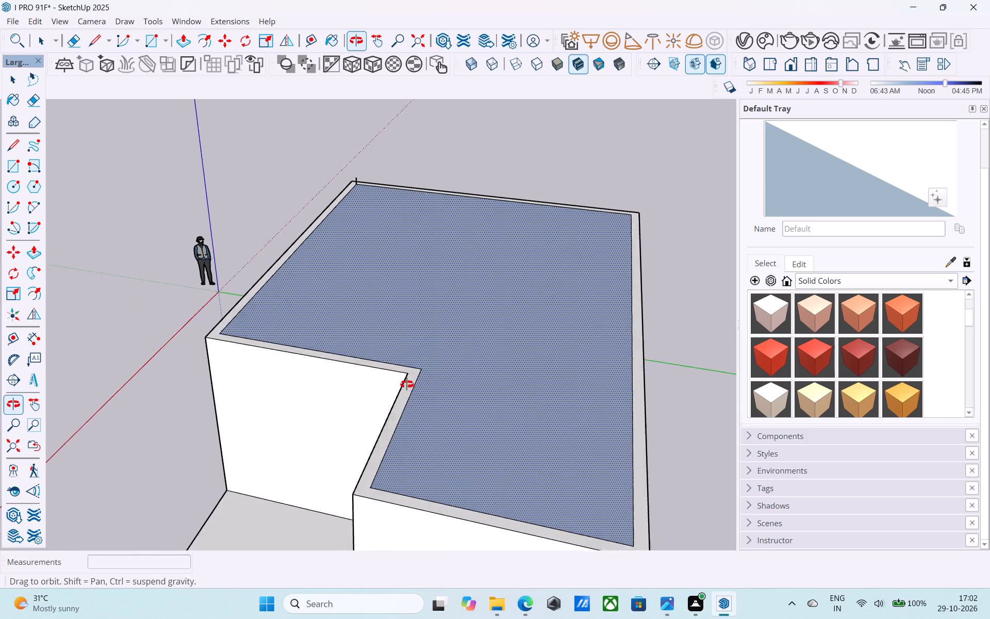
{"action": "middle_click_drag", "start_coordinate": [407, 384], "coordinate": [409, 386]}
{"action": "key", "text": "l"}
{"action": "scroll", "coordinate": [421, 383], "scroll_direction": "up", "scroll_amount": 6}
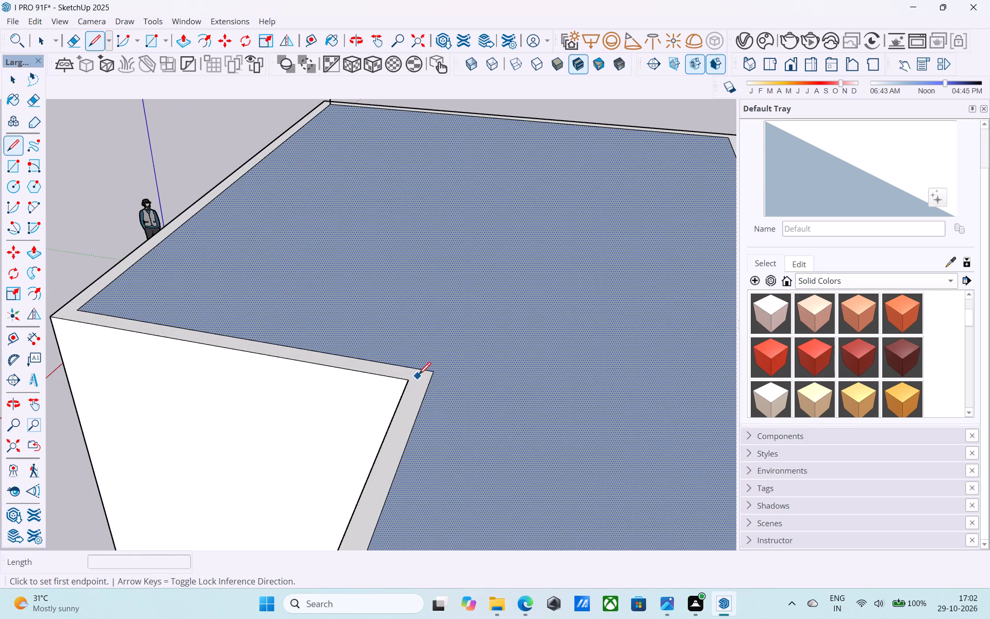
{"action": "left_click", "coordinate": [433, 372]}
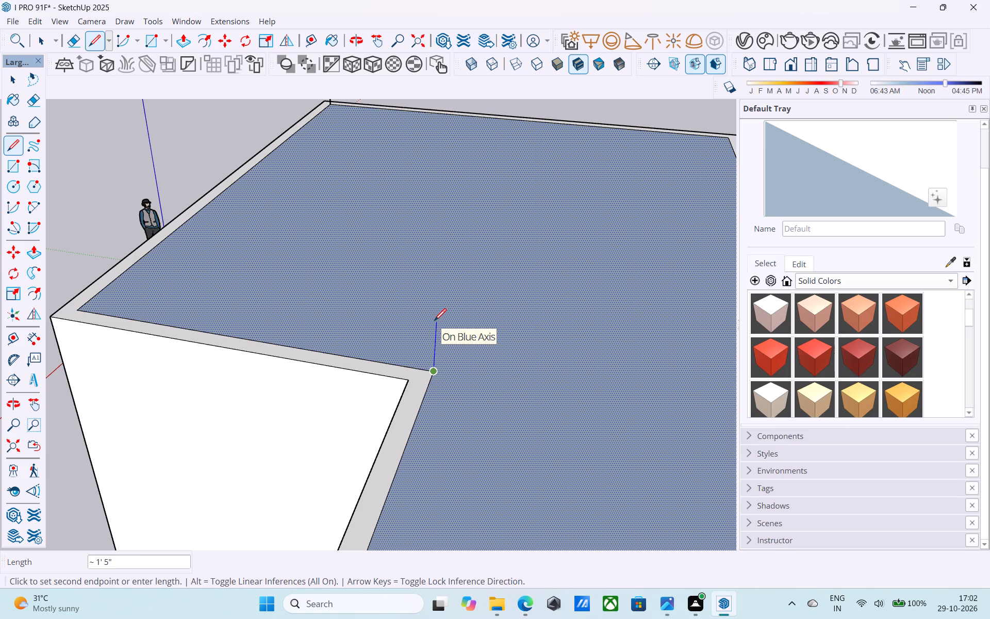
{"action": "key", "text": "6"}
{"action": "key", "text": "shift+quotedbl"}
{"action": "key", "text": "Return"}
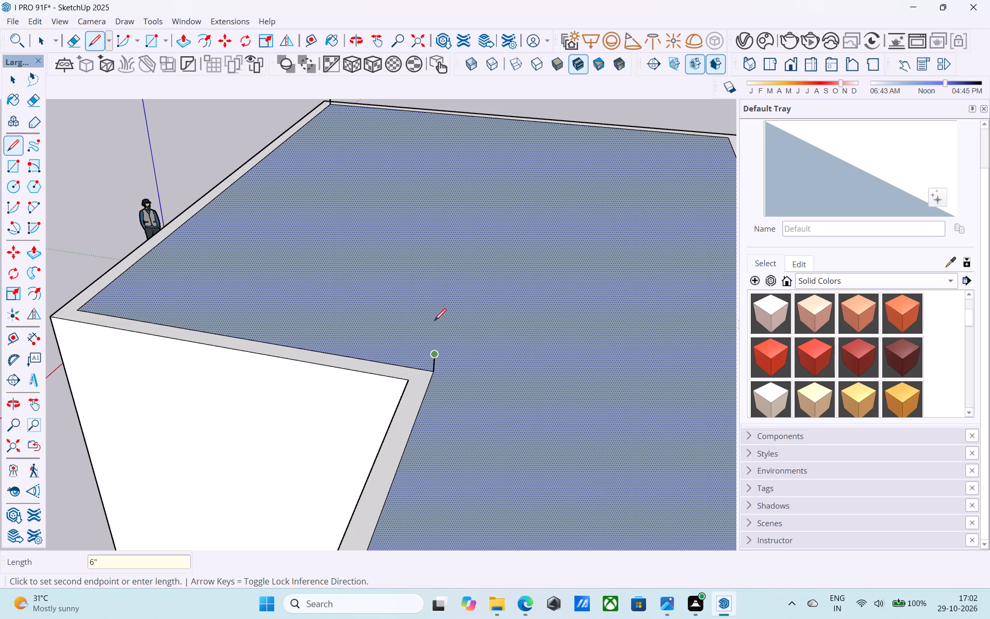
Draw a 21' 3" by 10' horizontal rectangle between the tops of the two 6" vertical lines.
{"action": "key", "text": "r"}
{"action": "scroll", "coordinate": [425, 331], "scroll_direction": "down", "scroll_amount": 5}
{"action": "middle_click_drag", "start_coordinate": [448, 401], "coordinate": [427, 346]}
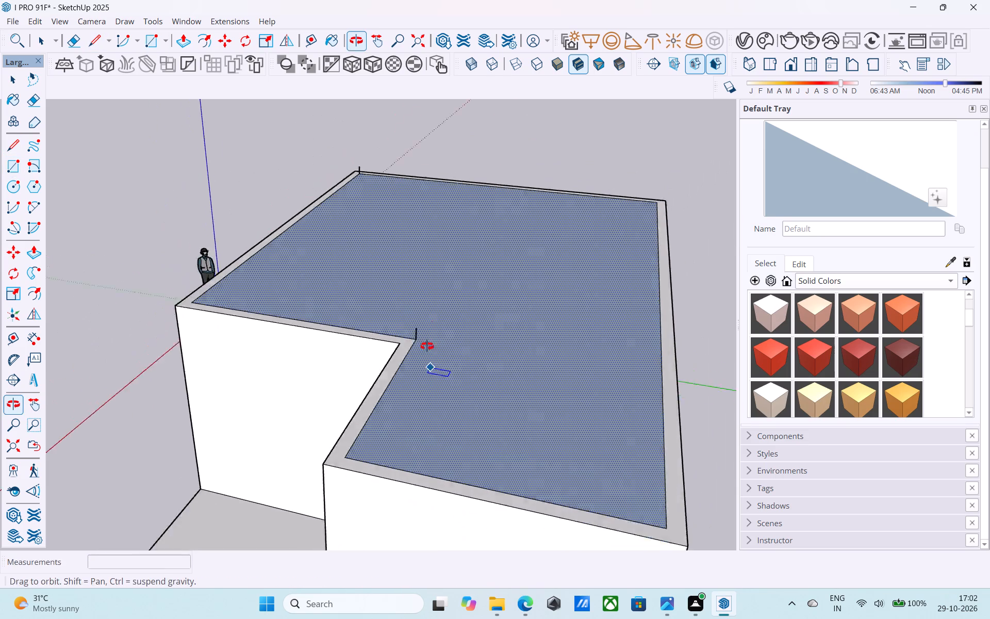
{"action": "middle_click_drag", "start_coordinate": [427, 346], "coordinate": [424, 340]}
{"action": "scroll", "coordinate": [351, 180], "scroll_direction": "up", "scroll_amount": 7}
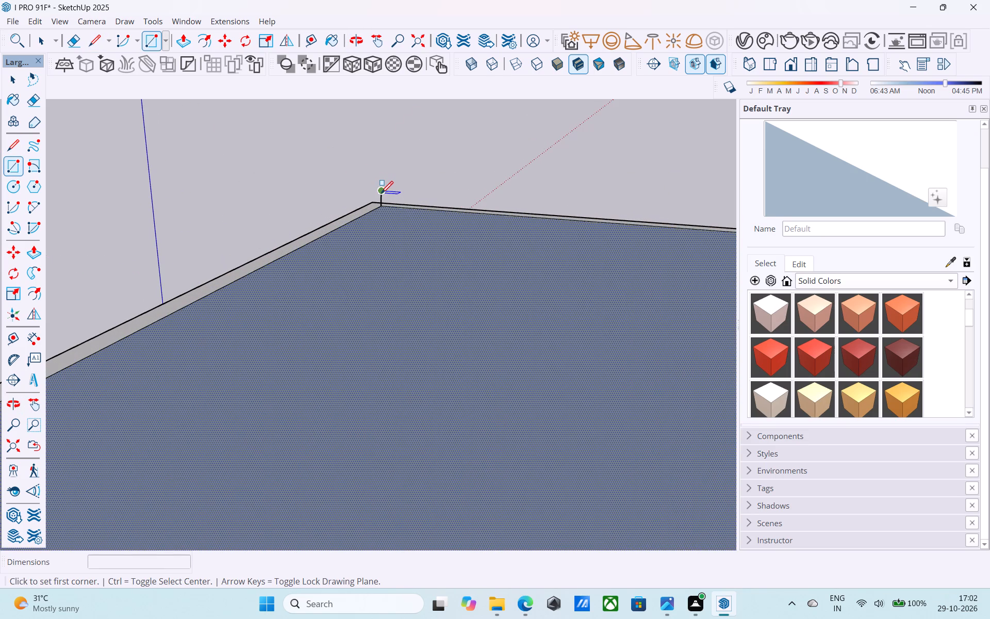
{"action": "left_click", "coordinate": [381, 194]}
{"action": "scroll", "coordinate": [382, 186], "scroll_direction": "down", "scroll_amount": 9}
{"action": "scroll", "coordinate": [431, 275], "scroll_direction": "up", "scroll_amount": 4}
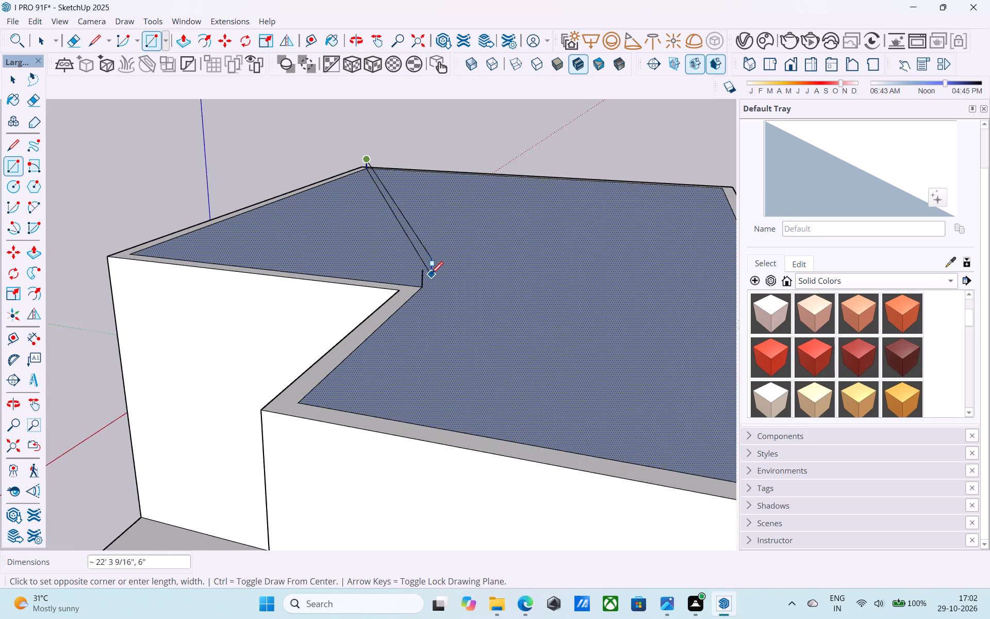
{"action": "scroll", "coordinate": [431, 275], "scroll_direction": "up", "scroll_amount": 5}
{"action": "left_click", "coordinate": [419, 269]}
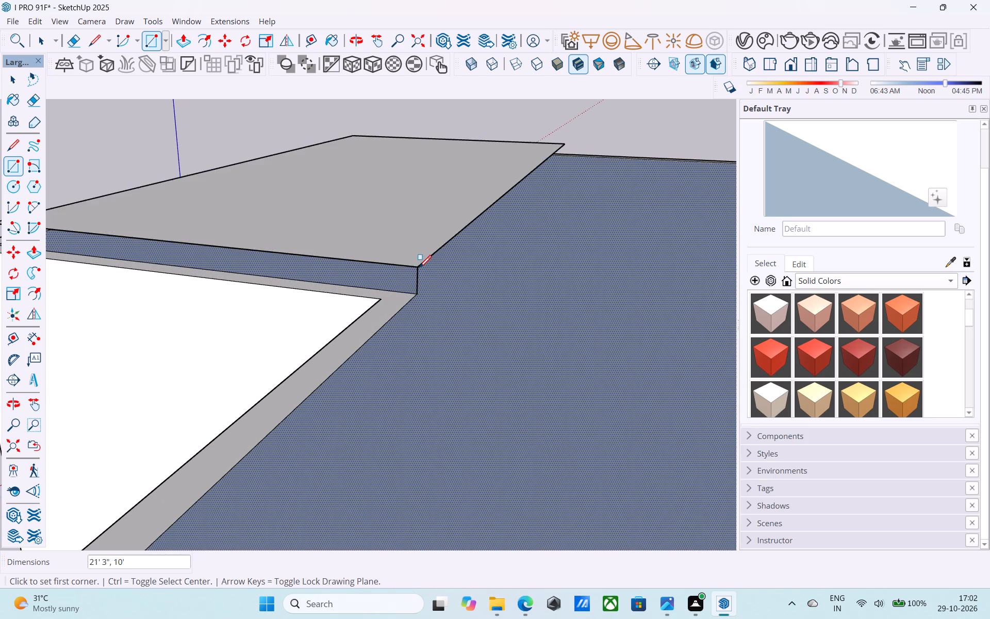
Draw a 6" vertical line joining the raised rectangle's front outer corner to the cap face below.
{"action": "scroll", "coordinate": [419, 268], "scroll_direction": "down", "scroll_amount": 6}
{"action": "middle_click_drag", "start_coordinate": [419, 268], "coordinate": [590, 317]}
{"action": "key", "text": "l"}
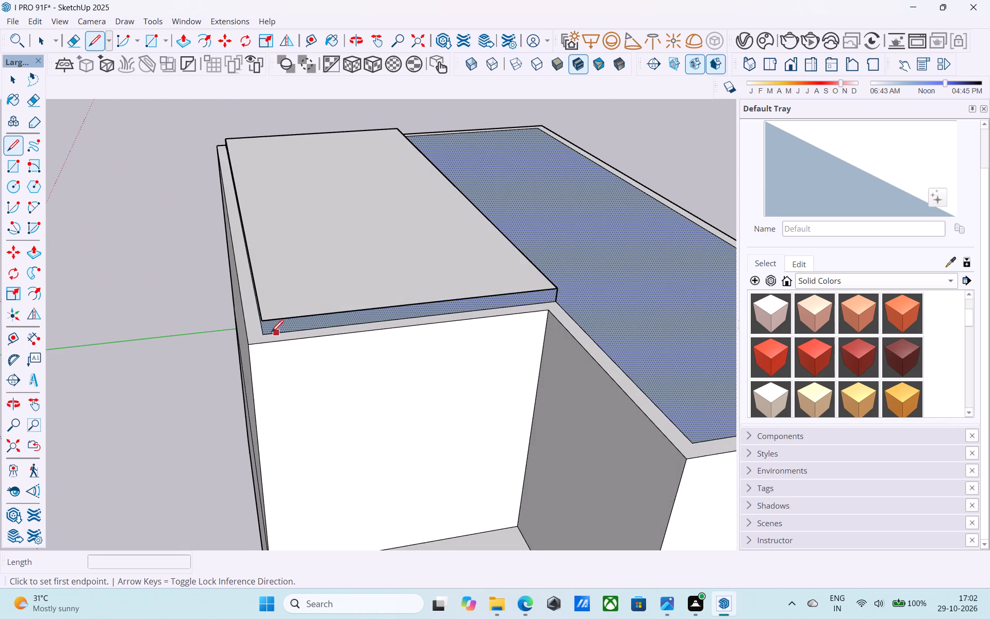
{"action": "scroll", "coordinate": [266, 337], "scroll_direction": "up", "scroll_amount": 9}
{"action": "left_click", "coordinate": [260, 331]}
{"action": "left_click", "coordinate": [258, 297]}
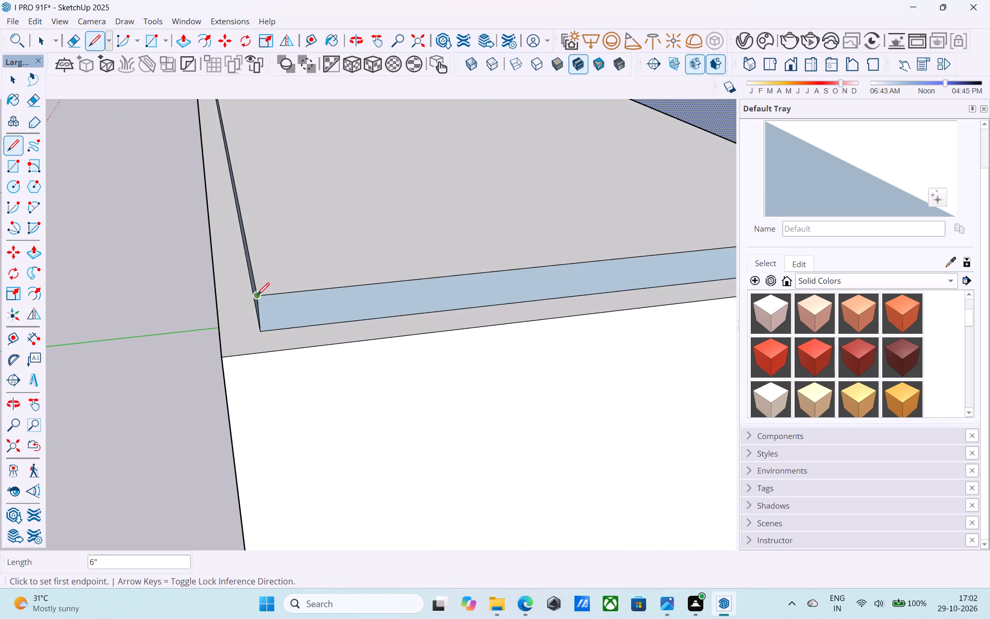
Reverse the two 6" high side faces that meet at the raised rectangle's front outer corner.
{"action": "scroll", "coordinate": [257, 296], "scroll_direction": "down", "scroll_amount": 7}
{"action": "middle_click_drag", "start_coordinate": [258, 295], "coordinate": [286, 290]}
{"action": "scroll", "coordinate": [286, 290], "scroll_direction": "up", "scroll_amount": 7}
{"action": "key", "text": "space"}
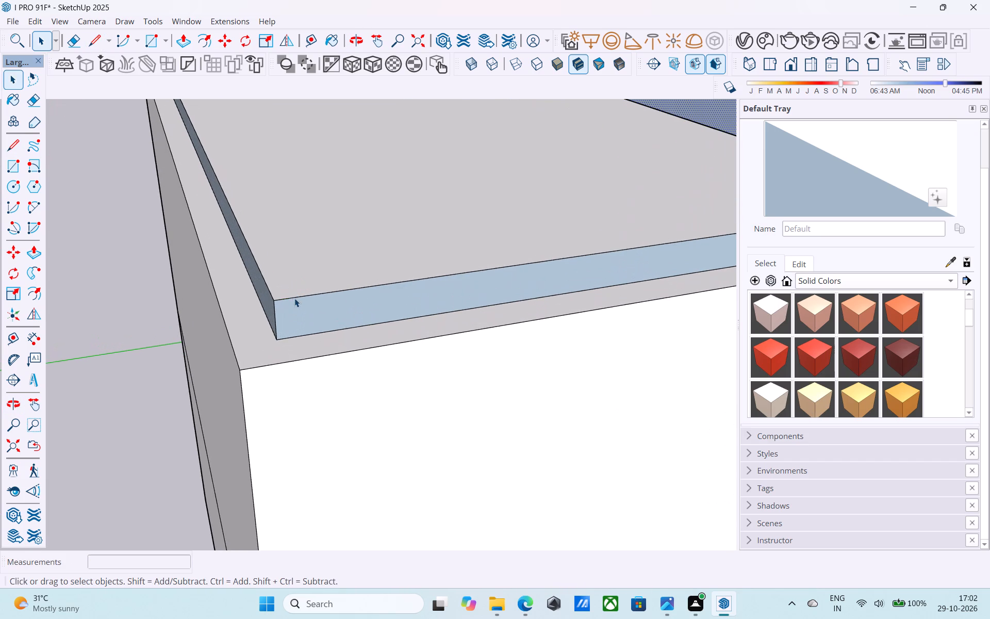
{"action": "left_click", "coordinate": [294, 300]}
{"action": "right_click", "coordinate": [295, 300]}
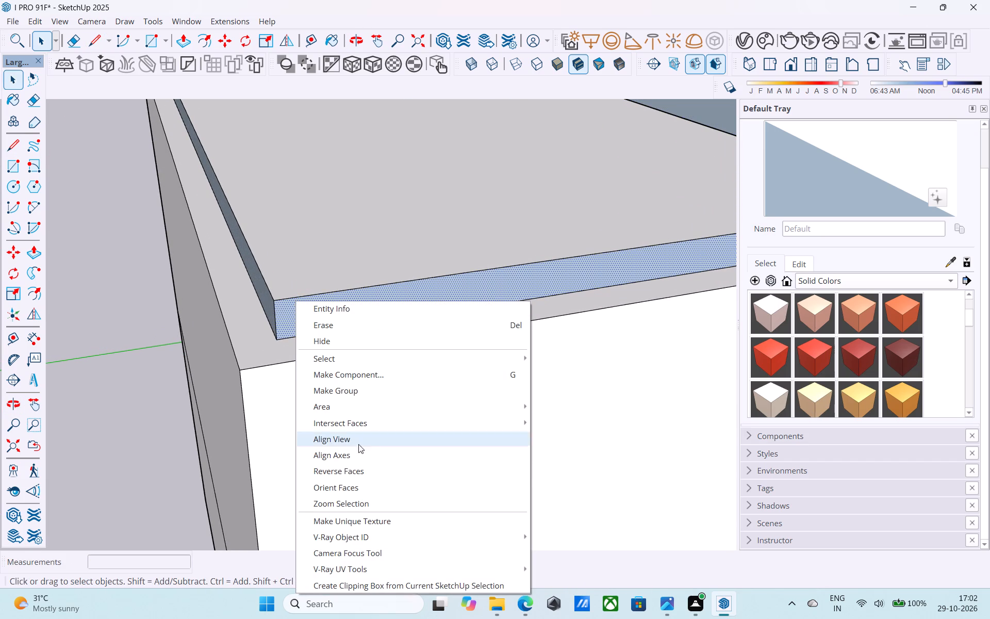
{"action": "left_click", "coordinate": [362, 464]}
{"action": "middle_click_drag", "start_coordinate": [239, 301], "coordinate": [374, 287]}
{"action": "scroll", "coordinate": [286, 317], "scroll_direction": "up", "scroll_amount": 4}
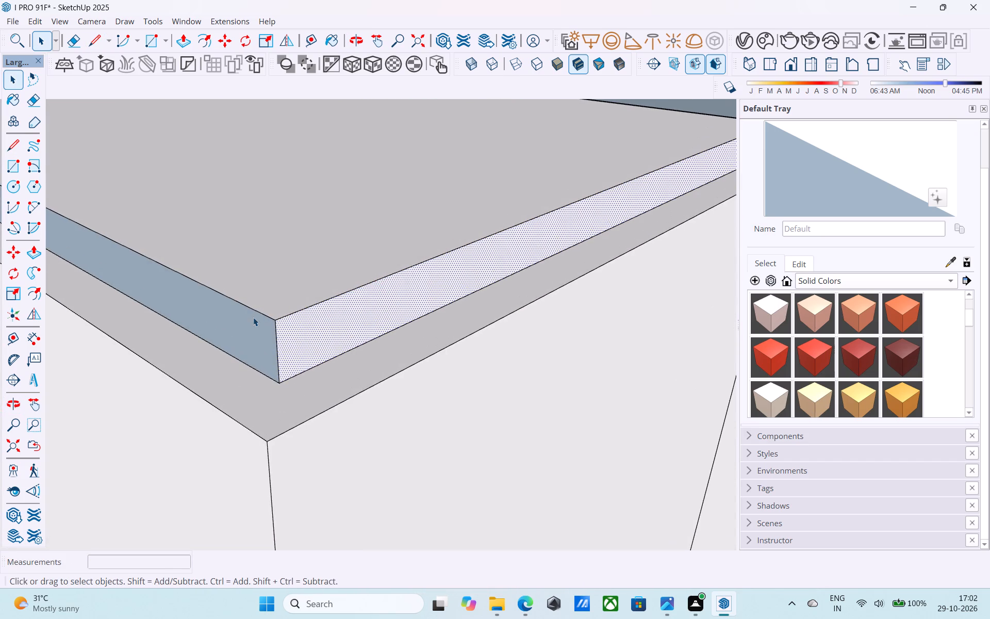
{"action": "left_click", "coordinate": [253, 317]}
{"action": "right_click", "coordinate": [253, 317]}
{"action": "left_click", "coordinate": [331, 486]}
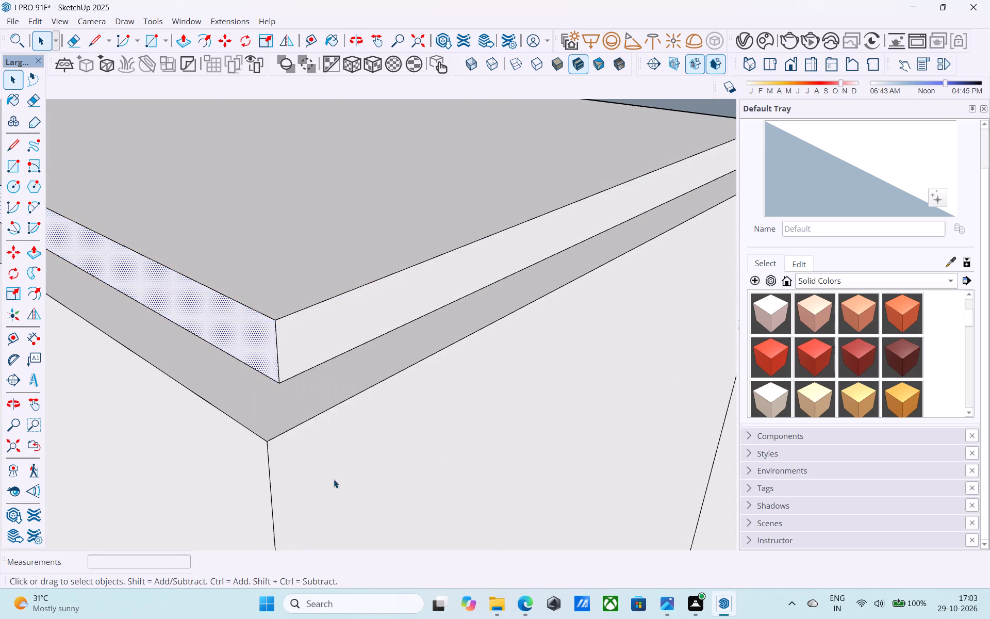
Draw a vertical line from the raised rectangle's other rear corner down to the rear wall's inner top edge.
{"action": "scroll", "coordinate": [371, 436], "scroll_direction": "down", "scroll_amount": 7}
{"action": "middle_click_drag", "start_coordinate": [373, 437], "coordinate": [403, 455]}
{"action": "scroll", "coordinate": [459, 438], "scroll_direction": "down", "scroll_amount": 13}
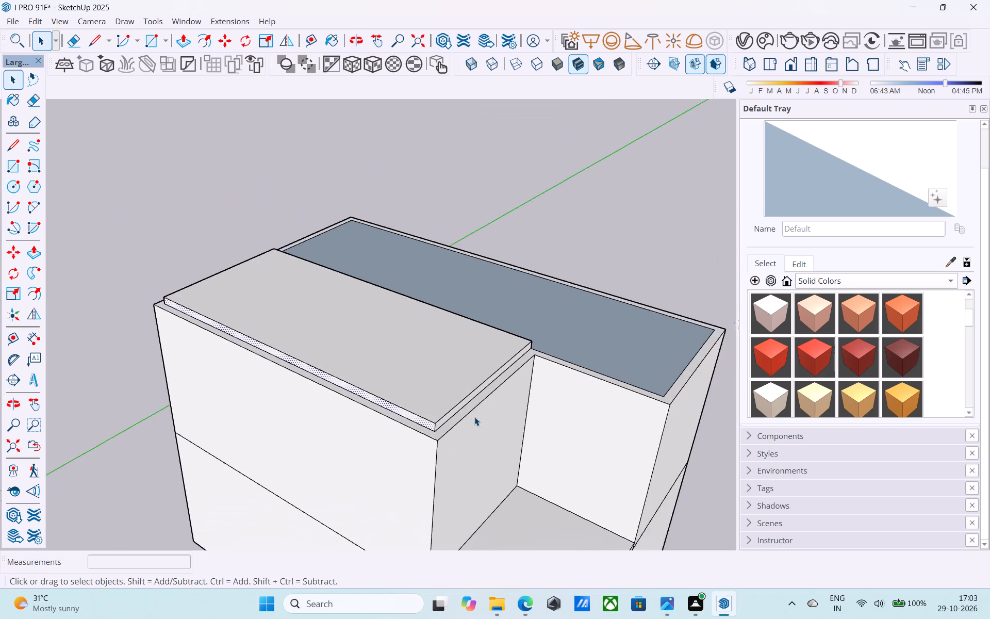
{"action": "scroll", "coordinate": [474, 417], "scroll_direction": "down", "scroll_amount": 2}
{"action": "middle_click_drag", "start_coordinate": [305, 331], "coordinate": [878, 344]}
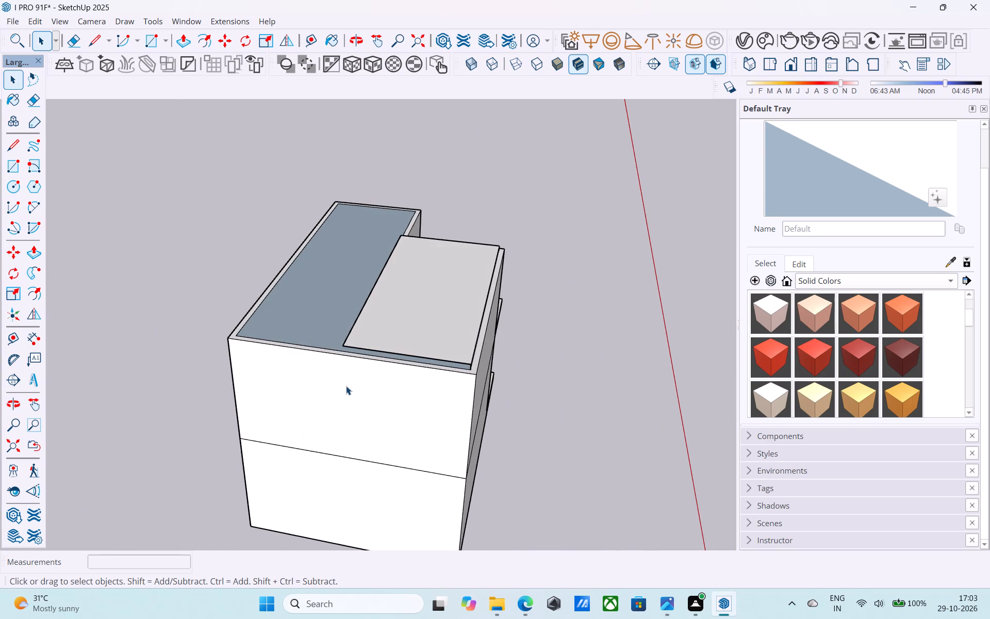
{"action": "key", "text": "l"}
{"action": "scroll", "coordinate": [353, 359], "scroll_direction": "up", "scroll_amount": 15}
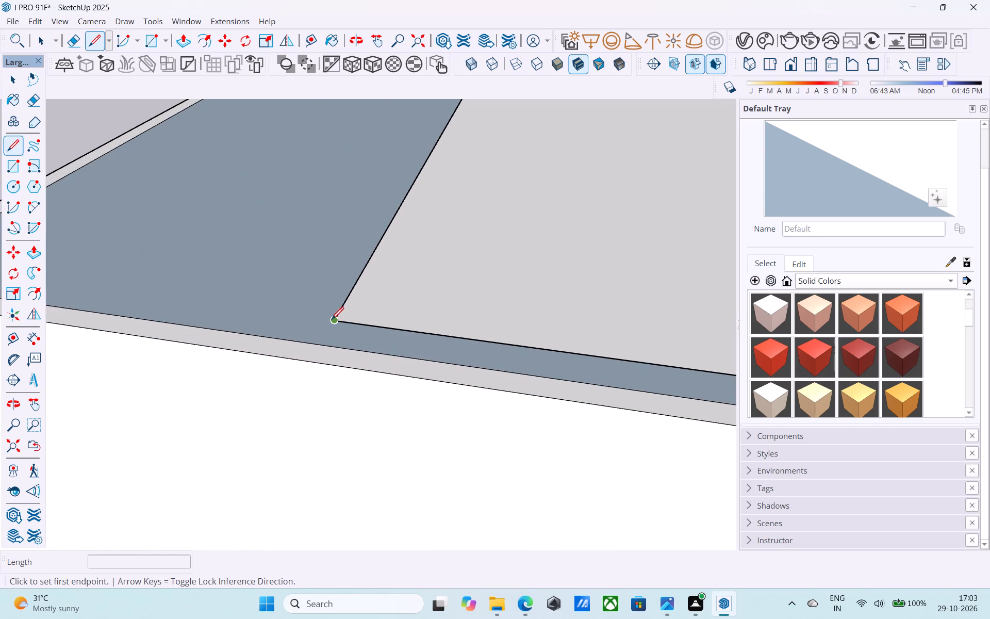
{"action": "left_click", "coordinate": [332, 320]}
{"action": "left_click", "coordinate": [337, 346]}
Draw a line across the cap face from the rear vertical line's base to the porch recess corner, closing the raised block's long side.
{"action": "middle_click_drag", "start_coordinate": [336, 346], "coordinate": [667, 324]}
{"action": "scroll", "coordinate": [667, 324], "scroll_direction": "down", "scroll_amount": 3}
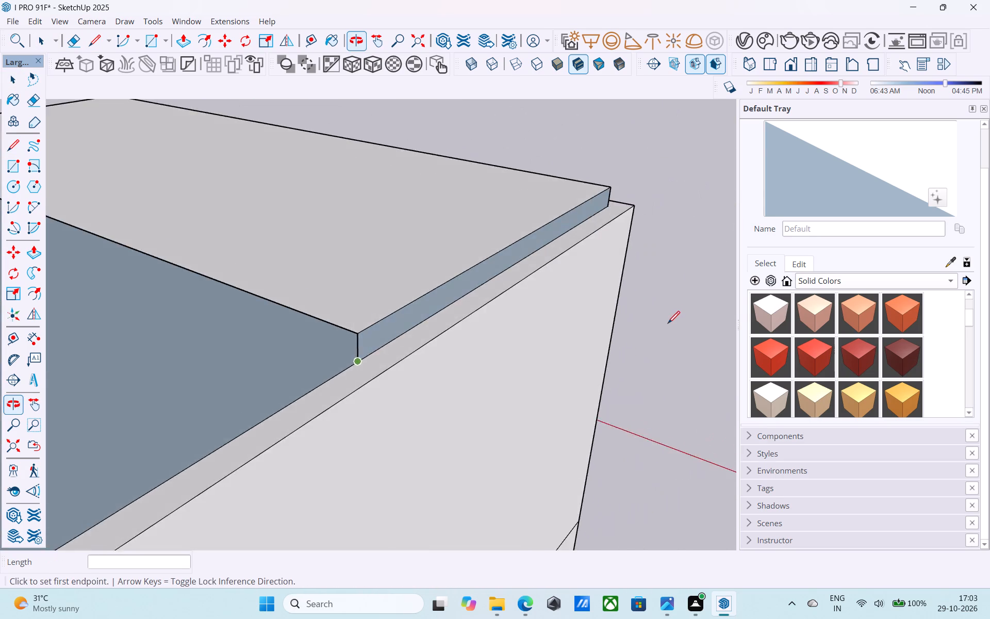
{"action": "scroll", "coordinate": [668, 324], "scroll_direction": "down", "scroll_amount": 3}
{"action": "scroll", "coordinate": [520, 345], "scroll_direction": "up", "scroll_amount": 5}
{"action": "left_click", "coordinate": [573, 332]}
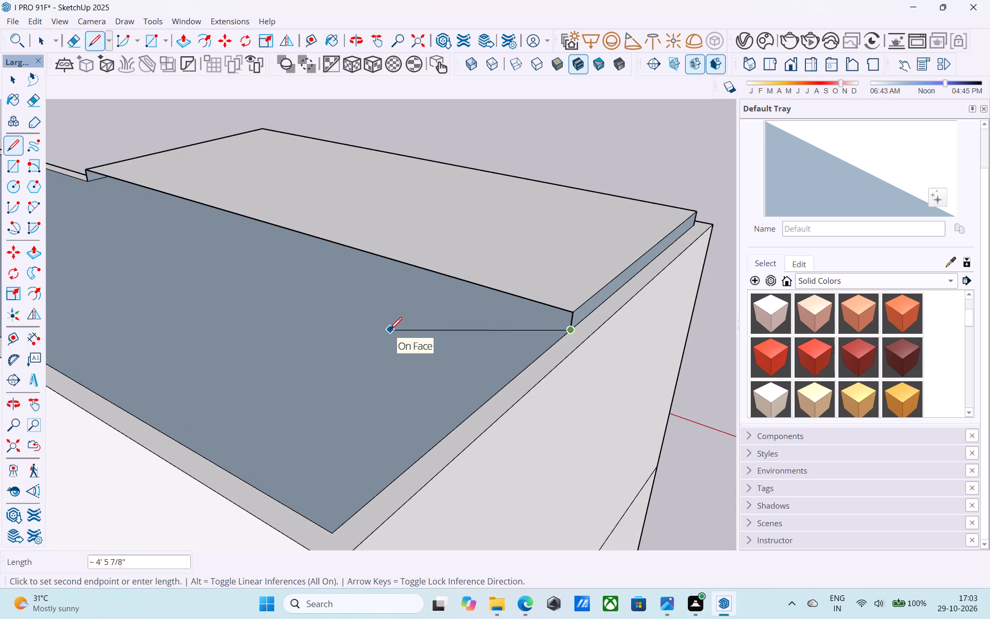
{"action": "scroll", "coordinate": [393, 303], "scroll_direction": "down", "scroll_amount": 6}
{"action": "middle_click_drag", "start_coordinate": [232, 267], "coordinate": [642, 280]}
{"action": "scroll", "coordinate": [505, 312], "scroll_direction": "up", "scroll_amount": 9}
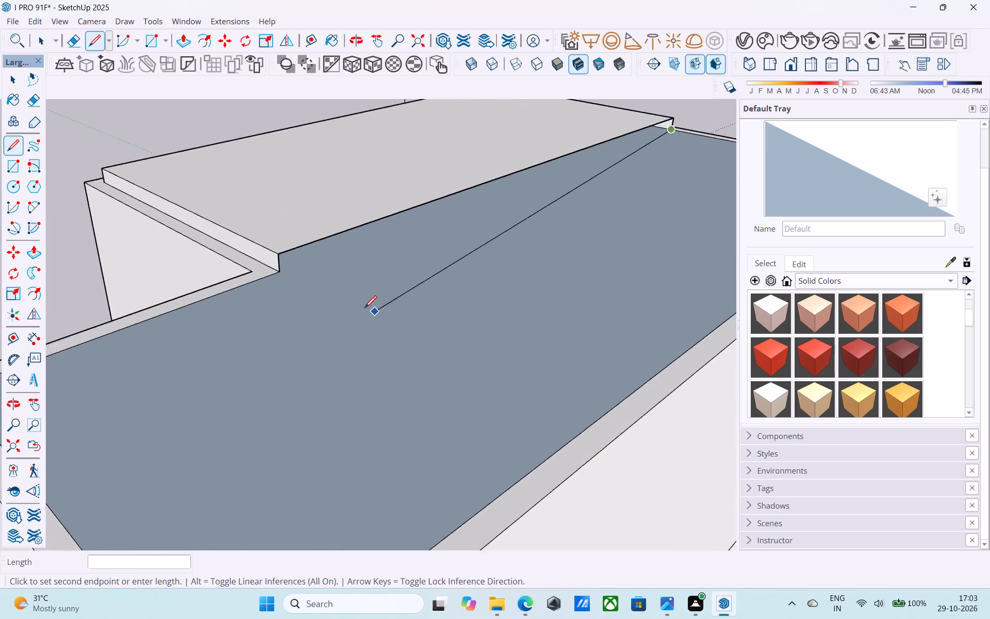
{"action": "left_click", "coordinate": [262, 263]}
{"action": "scroll", "coordinate": [280, 240], "scroll_direction": "up", "scroll_amount": 5}
{"action": "key", "text": "space"}
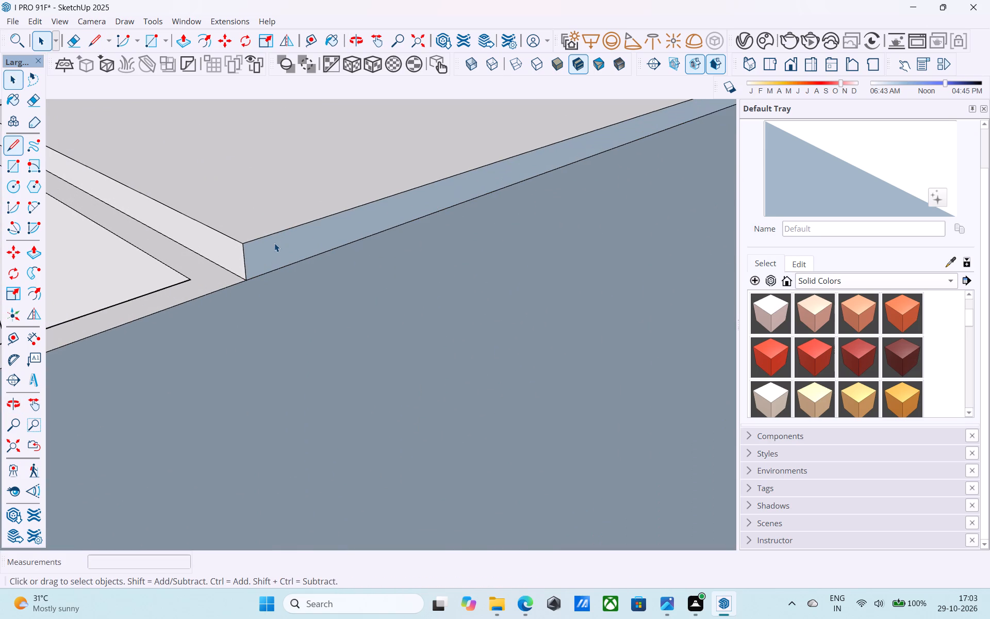
Reverse the raised block's long side face beside the cap face and its rear end face above the rear wall.
{"action": "left_click", "coordinate": [274, 243]}
{"action": "right_click", "coordinate": [274, 243]}
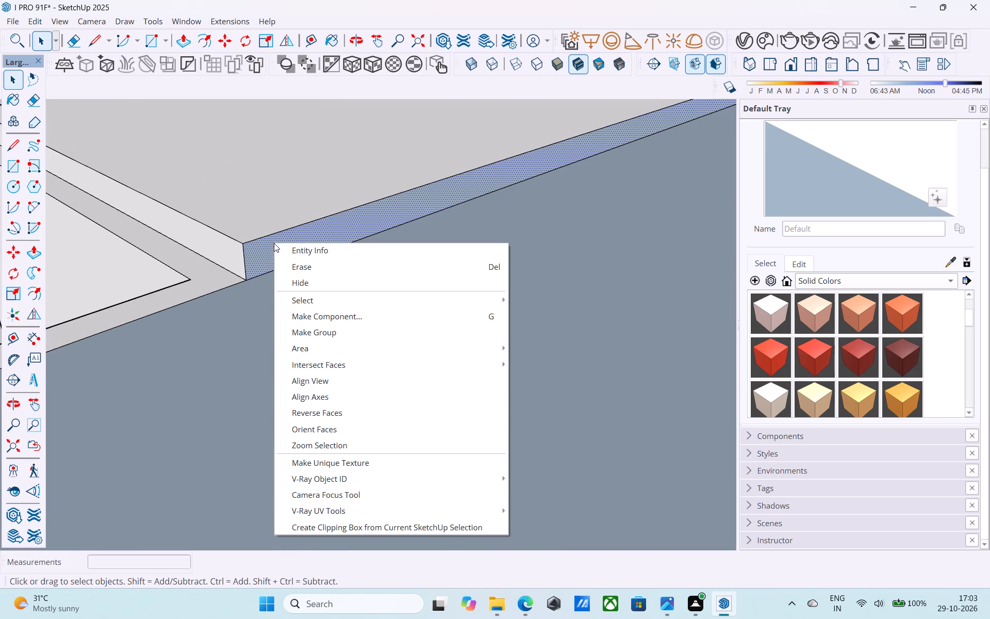
{"action": "left_click", "coordinate": [357, 414]}
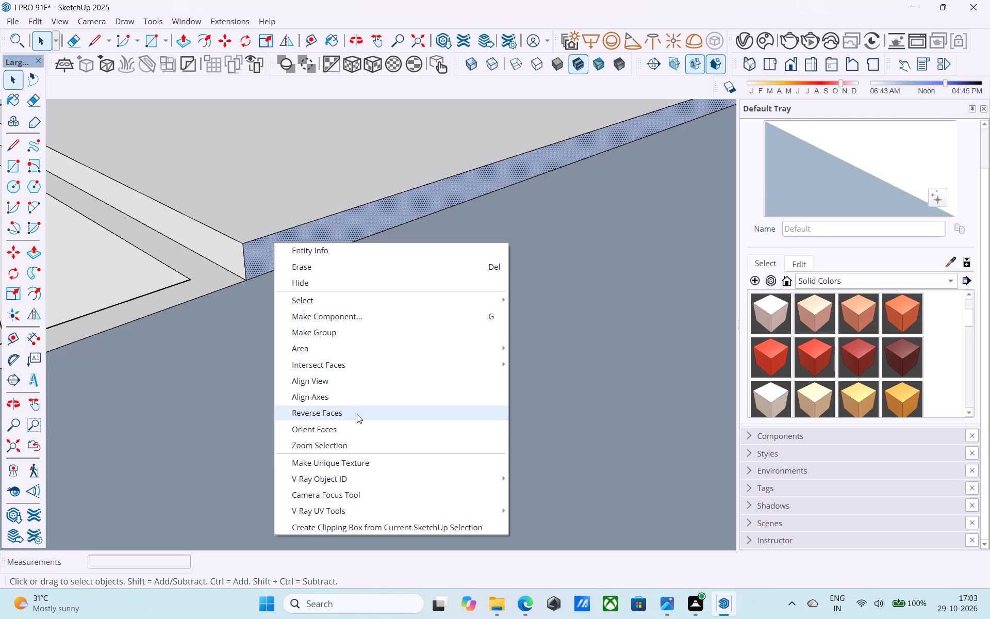
{"action": "scroll", "coordinate": [358, 412], "scroll_direction": "down", "scroll_amount": 3}
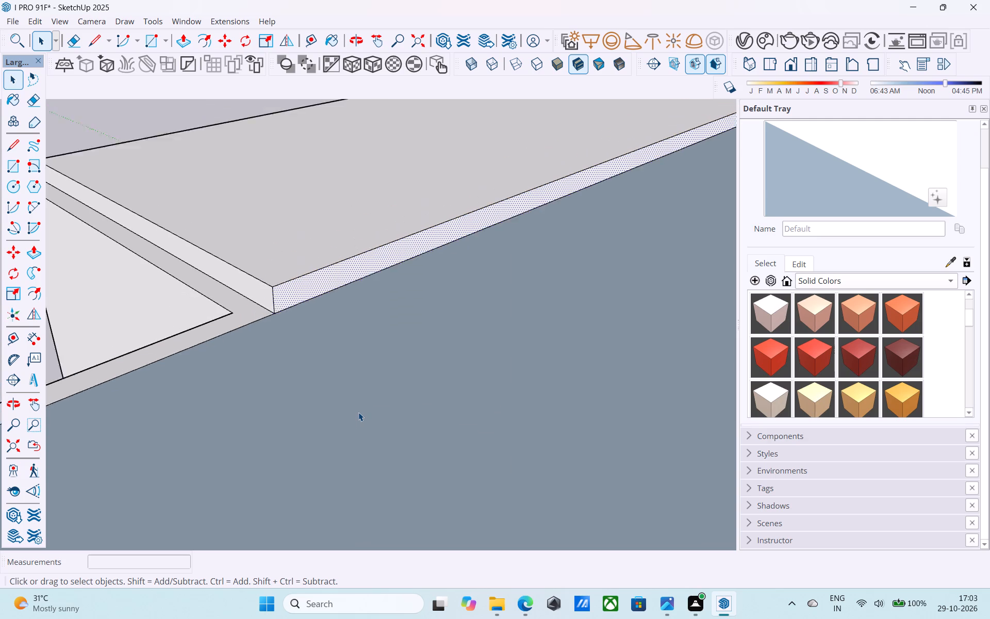
{"action": "scroll", "coordinate": [358, 412], "scroll_direction": "down", "scroll_amount": 12}
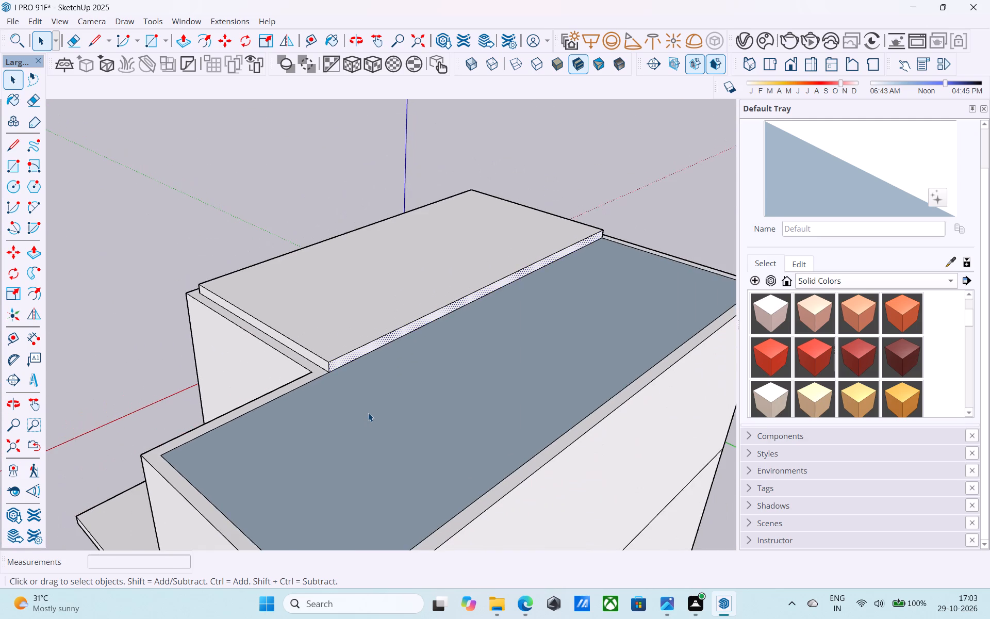
{"action": "scroll", "coordinate": [368, 413], "scroll_direction": "down", "scroll_amount": 1}
{"action": "middle_click_drag", "start_coordinate": [337, 428], "coordinate": [281, 412]}
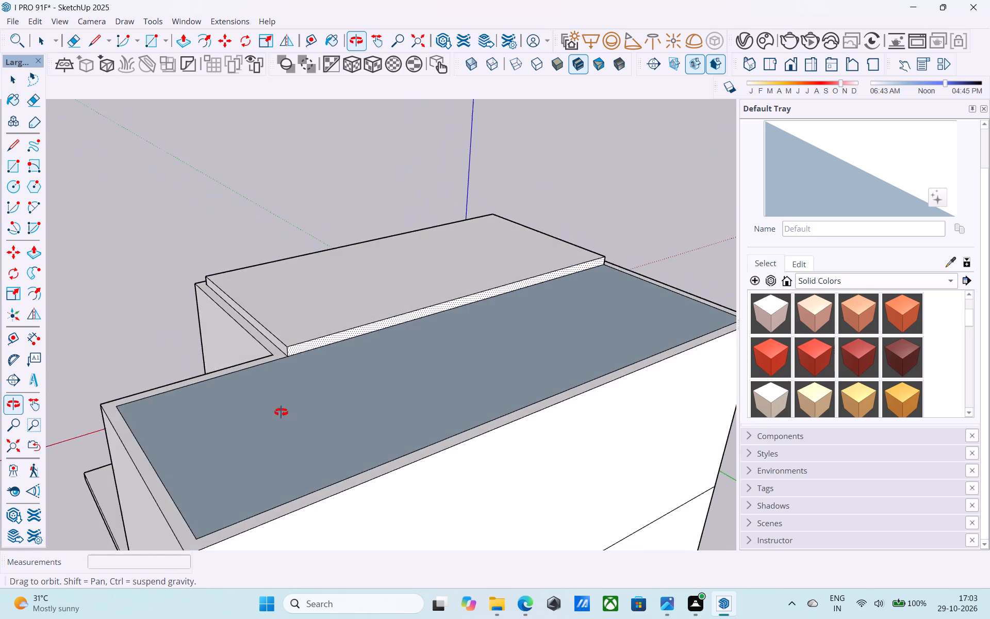
{"action": "middle_click_drag", "start_coordinate": [281, 412], "coordinate": [23, 412]}
{"action": "middle_click_drag", "start_coordinate": [430, 321], "coordinate": [0, 332]}
{"action": "scroll", "coordinate": [208, 343], "scroll_direction": "up", "scroll_amount": 3}
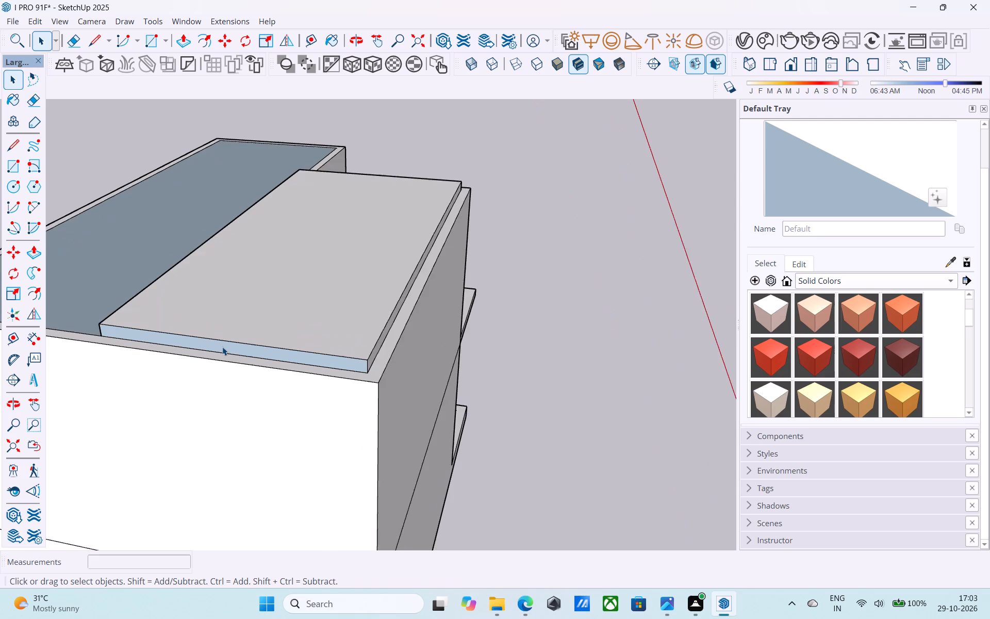
{"action": "scroll", "coordinate": [222, 347], "scroll_direction": "up", "scroll_amount": 2}
{"action": "left_click", "coordinate": [266, 355]}
{"action": "right_click", "coordinate": [266, 355]}
{"action": "left_click", "coordinate": [307, 228]}
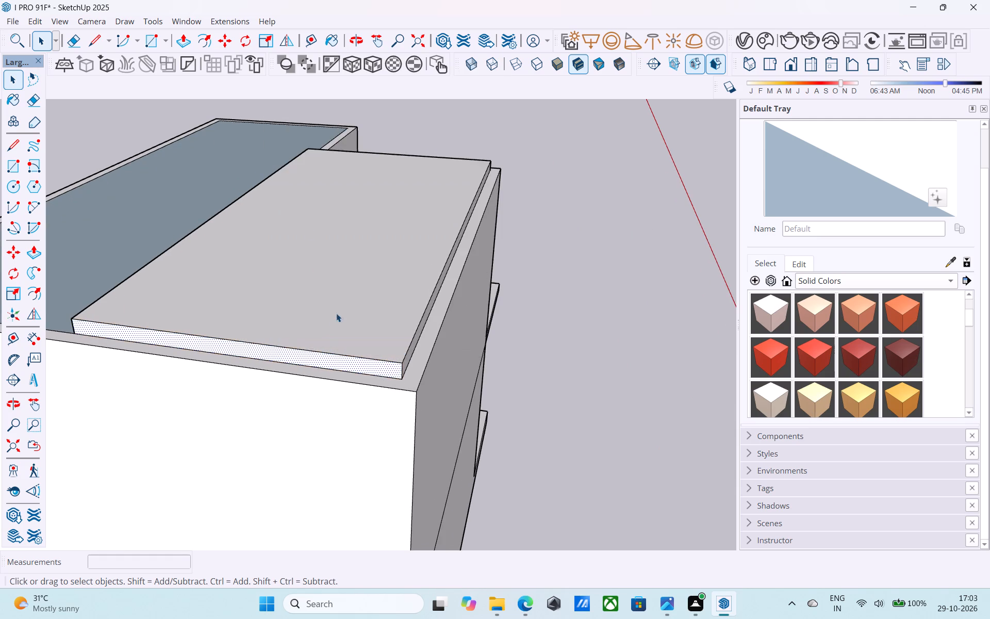
Push/pull the raised block's outer long side face out to the outer face of the side wall below.
{"action": "middle_click_drag", "start_coordinate": [376, 357], "coordinate": [325, 338]}
{"action": "scroll", "coordinate": [333, 342], "scroll_direction": "up", "scroll_amount": 4}
{"action": "left_click", "coordinate": [343, 346]}
{"action": "key", "text": "p"}
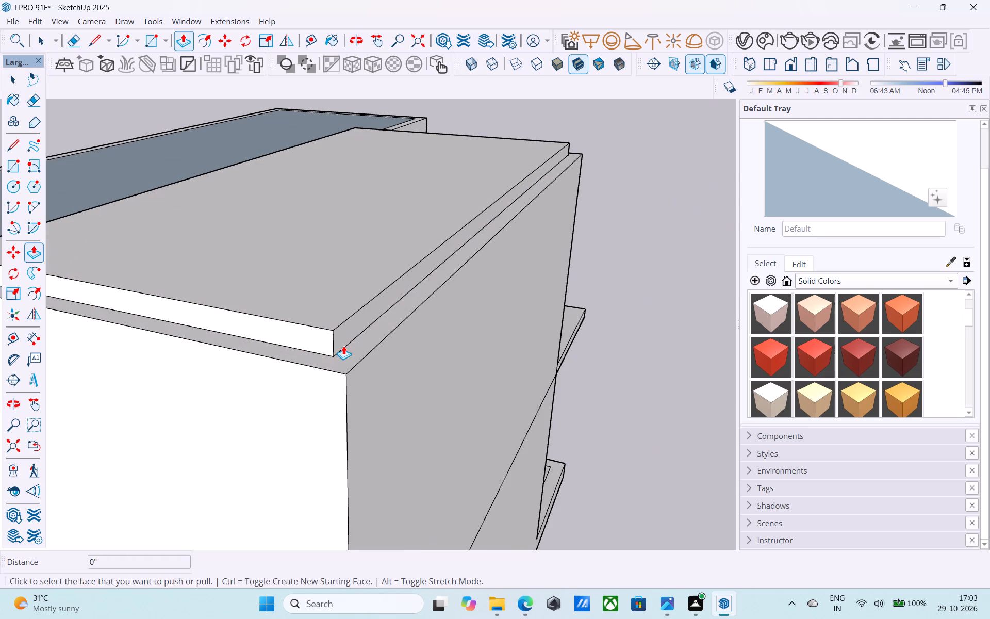
{"action": "left_click", "coordinate": [343, 346]}
{"action": "key", "text": "space"}
{"action": "left_click", "coordinate": [339, 339]}
{"action": "key", "text": "p"}
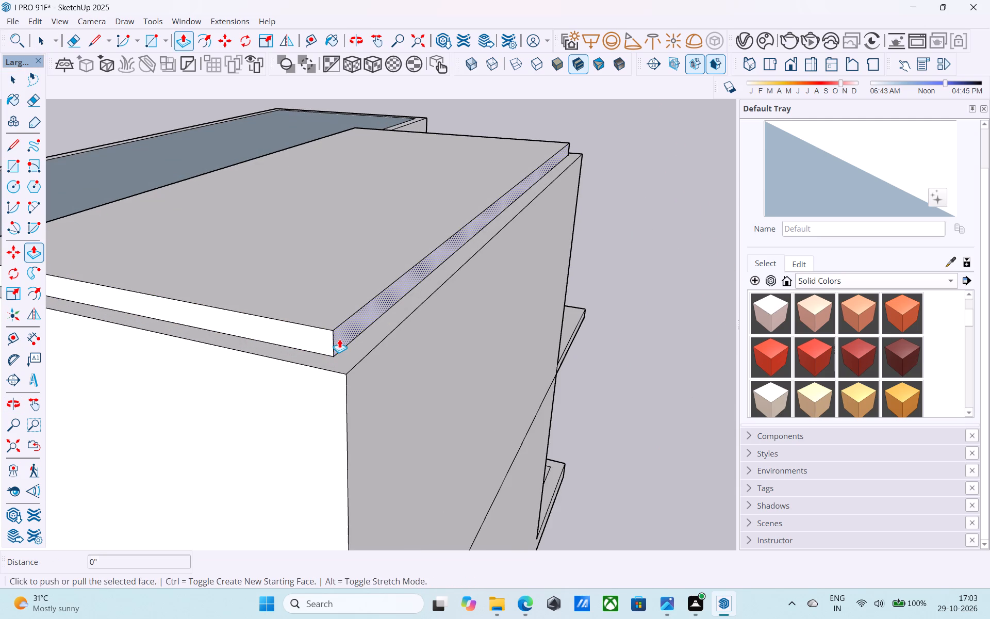
{"action": "left_click", "coordinate": [339, 339]}
{"action": "left_click", "coordinate": [357, 369]}
Push/pull the raised block's rear end face out flush with the outer face of the rear wall.
{"action": "key", "text": "space"}
{"action": "left_click", "coordinate": [343, 350]}
{"action": "key", "text": "p"}
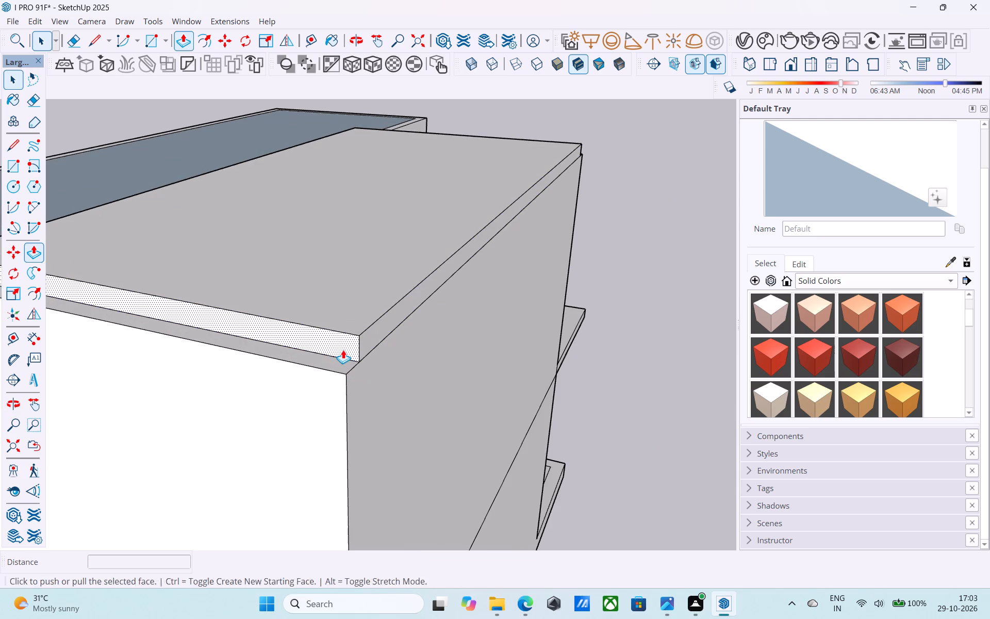
{"action": "left_click", "coordinate": [343, 350]}
{"action": "left_click", "coordinate": [336, 374]}
{"action": "key", "text": "space"}
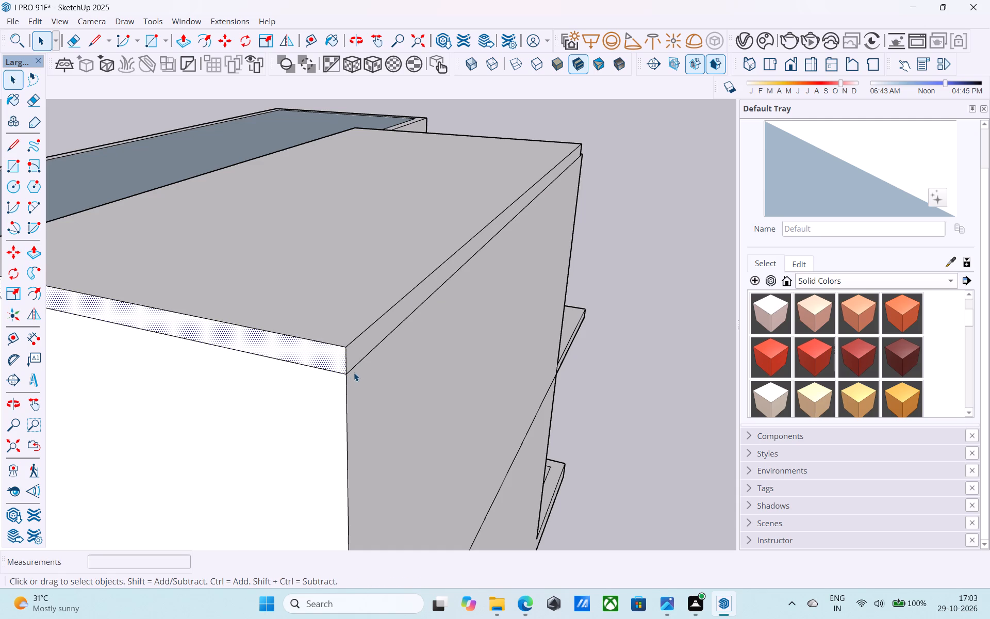
Pull the block's inner long side face 9' across the cap face, plus a further 6" to the opposite side wall's outer face.
{"action": "scroll", "coordinate": [360, 372], "scroll_direction": "down", "scroll_amount": 5}
{"action": "middle_click_drag", "start_coordinate": [360, 372], "coordinate": [711, 369]}
{"action": "scroll", "coordinate": [621, 330], "scroll_direction": "down", "scroll_amount": 2}
{"action": "scroll", "coordinate": [612, 333], "scroll_direction": "up", "scroll_amount": 1}
{"action": "scroll", "coordinate": [609, 334], "scroll_direction": "down", "scroll_amount": 4}
{"action": "scroll", "coordinate": [474, 361], "scroll_direction": "up", "scroll_amount": 4}
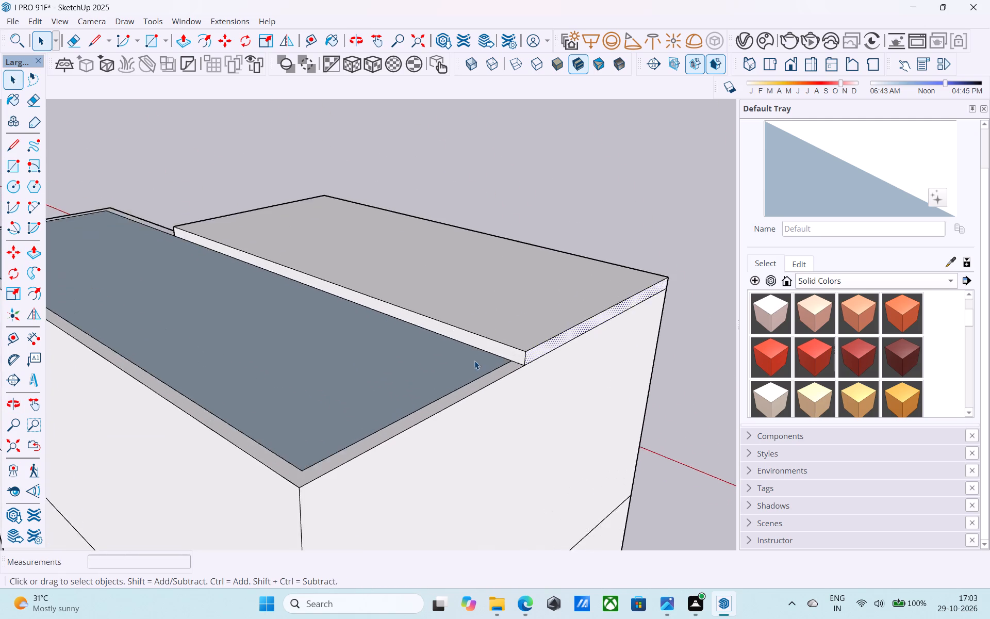
{"action": "scroll", "coordinate": [474, 361], "scroll_direction": "up", "scroll_amount": 2}
{"action": "left_click", "coordinate": [486, 343]}
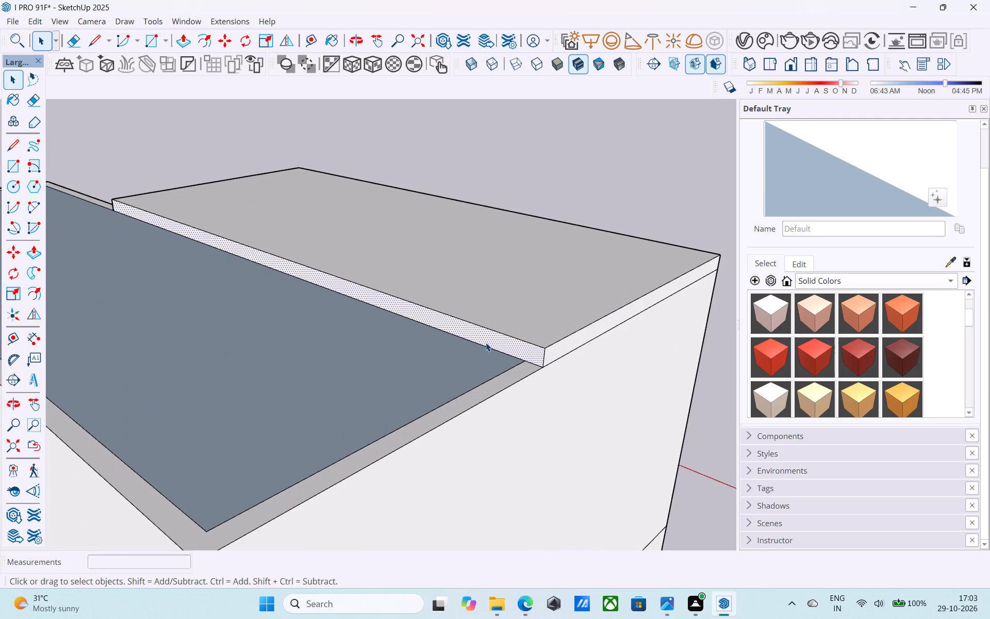
{"action": "key", "text": "p"}
{"action": "left_click", "coordinate": [486, 343]}
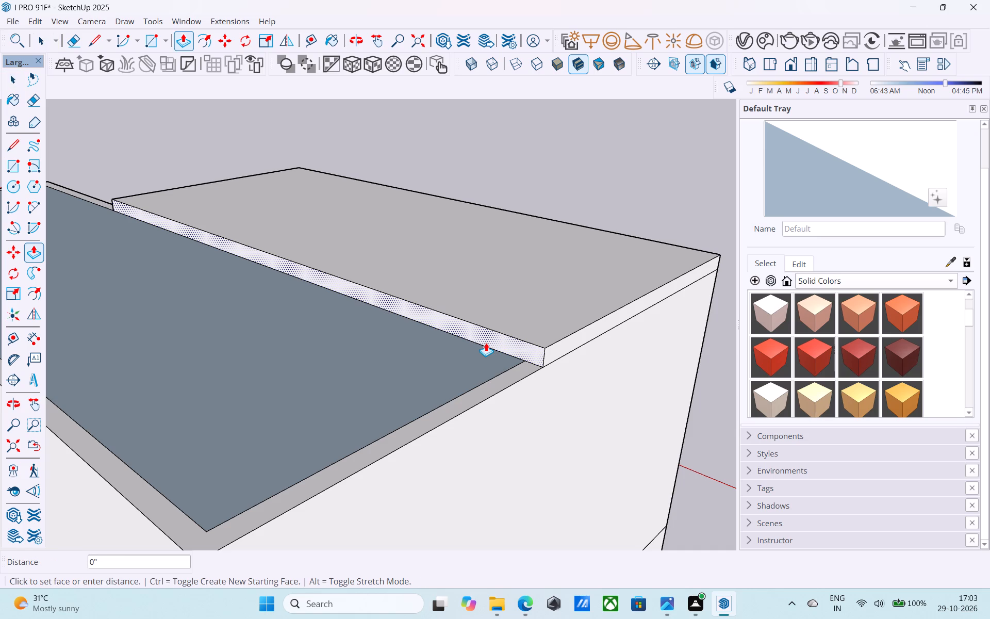
{"action": "scroll", "coordinate": [452, 362], "scroll_direction": "down", "scroll_amount": 5}
{"action": "left_click", "coordinate": [261, 482]}
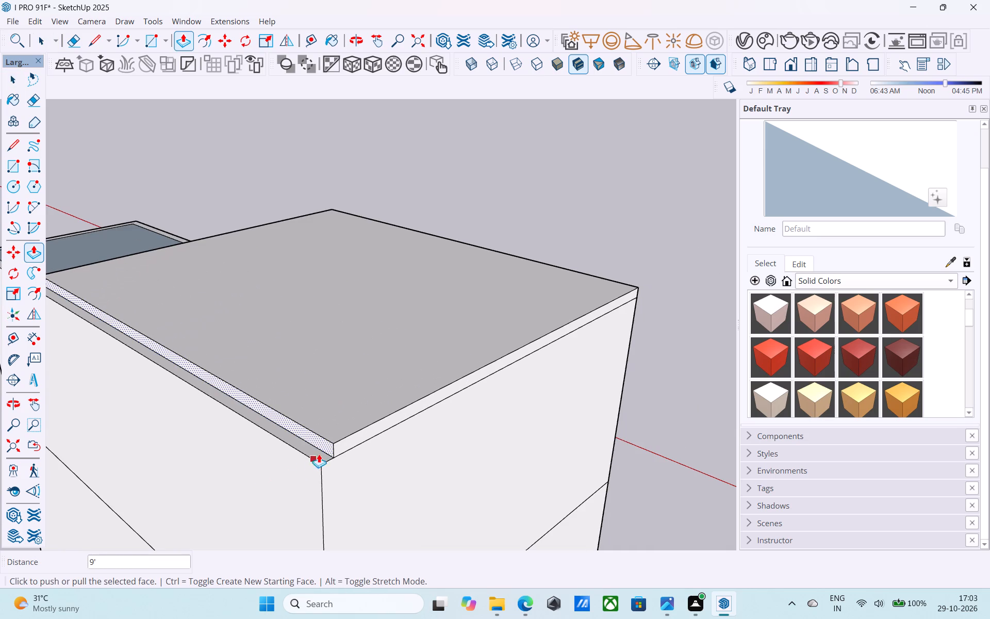
{"action": "left_click", "coordinate": [325, 449]}
{"action": "left_click", "coordinate": [306, 466]}
Pull the roof slab's front face 7' 3" forward over the porch recess, plus a further 6" flush with the front wall.
{"action": "scroll", "coordinate": [306, 466], "scroll_direction": "down", "scroll_amount": 6}
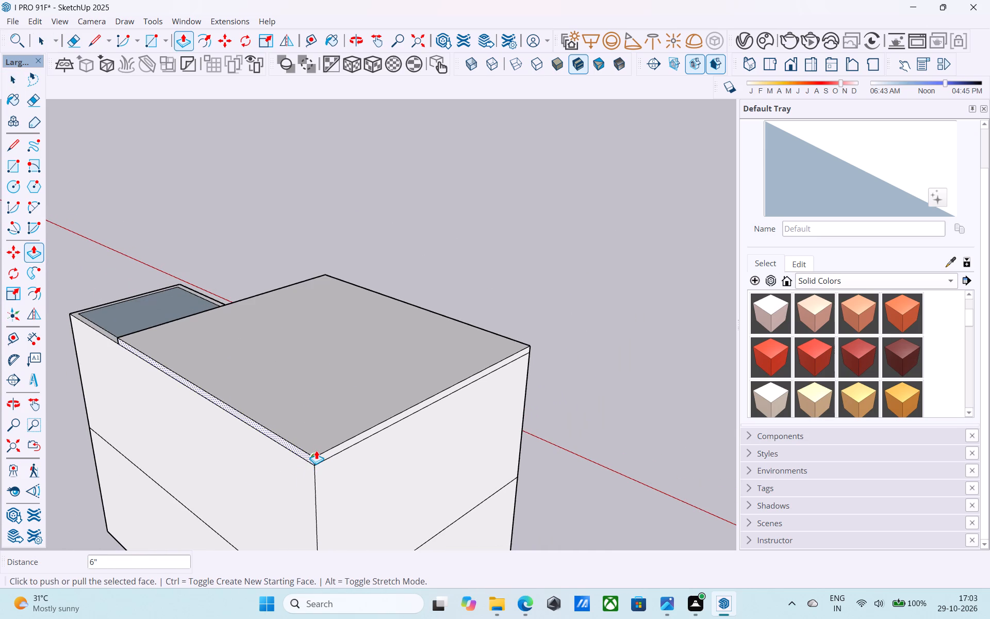
{"action": "scroll", "coordinate": [316, 450], "scroll_direction": "down", "scroll_amount": 5}
{"action": "middle_click_drag", "start_coordinate": [316, 450], "coordinate": [608, 408]}
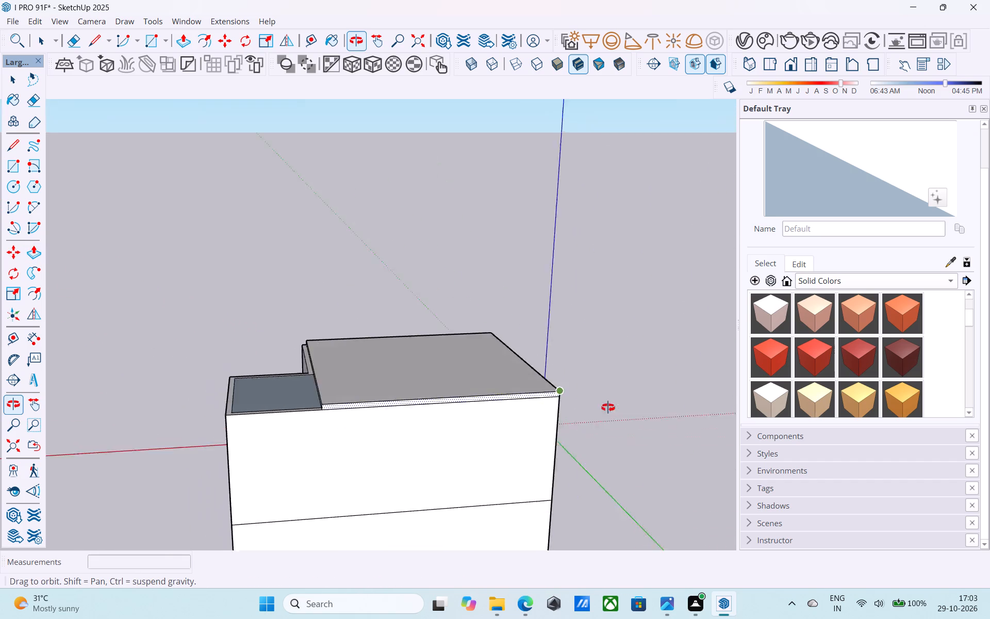
{"action": "middle_click_drag", "start_coordinate": [608, 408], "coordinate": [685, 390]}
{"action": "middle_click_drag", "start_coordinate": [394, 391], "coordinate": [665, 397]}
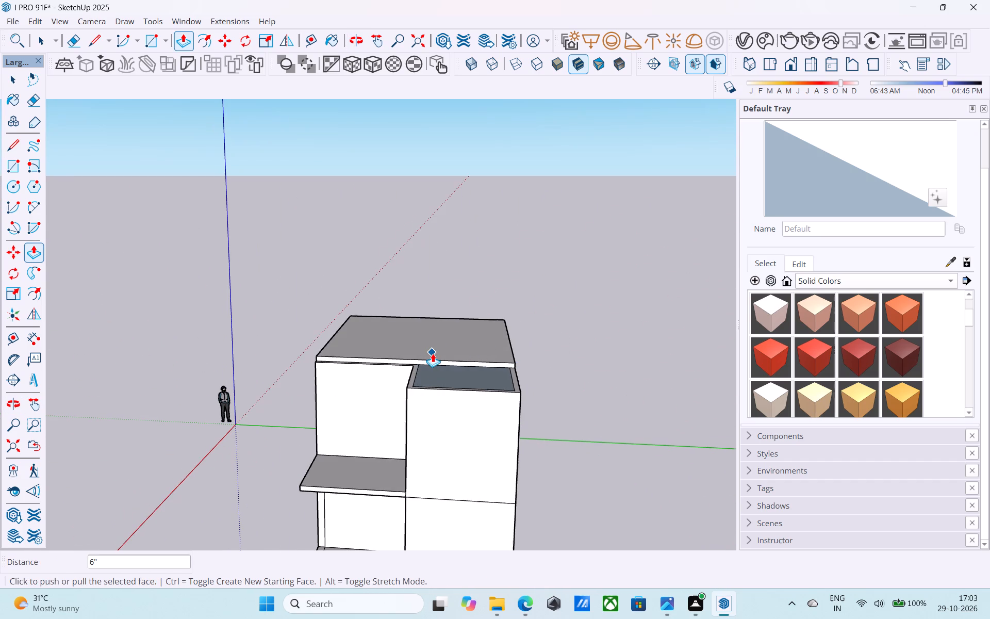
{"action": "scroll", "coordinate": [433, 353], "scroll_direction": "up", "scroll_amount": 4}
{"action": "key", "text": "space"}
{"action": "scroll", "coordinate": [432, 360], "scroll_direction": "up", "scroll_amount": 3}
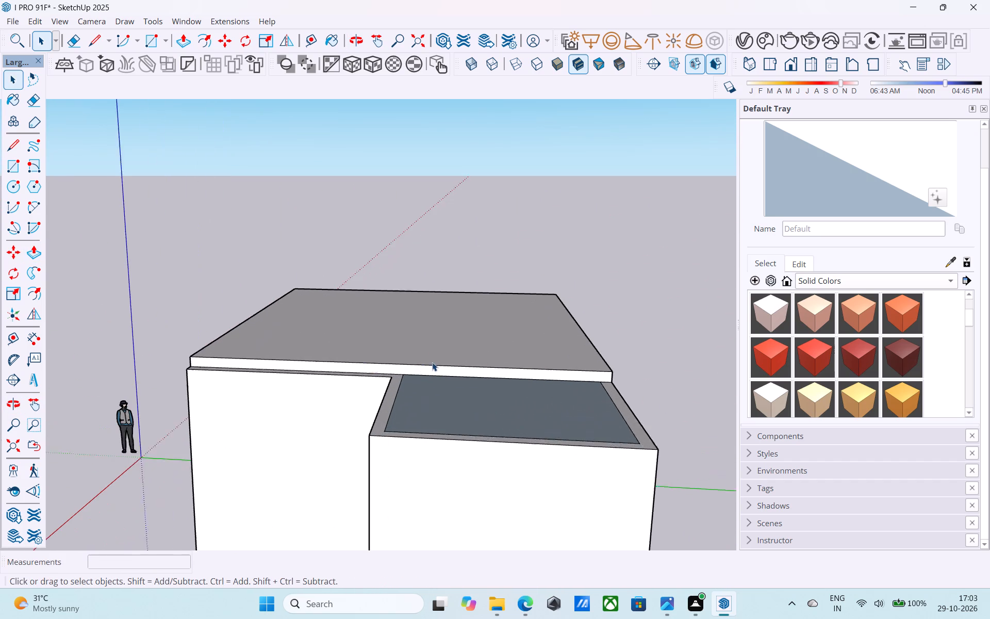
{"action": "scroll", "coordinate": [432, 362], "scroll_direction": "up", "scroll_amount": 1}
{"action": "left_click", "coordinate": [430, 370]}
{"action": "key", "text": "p"}
{"action": "left_click", "coordinate": [430, 370]}
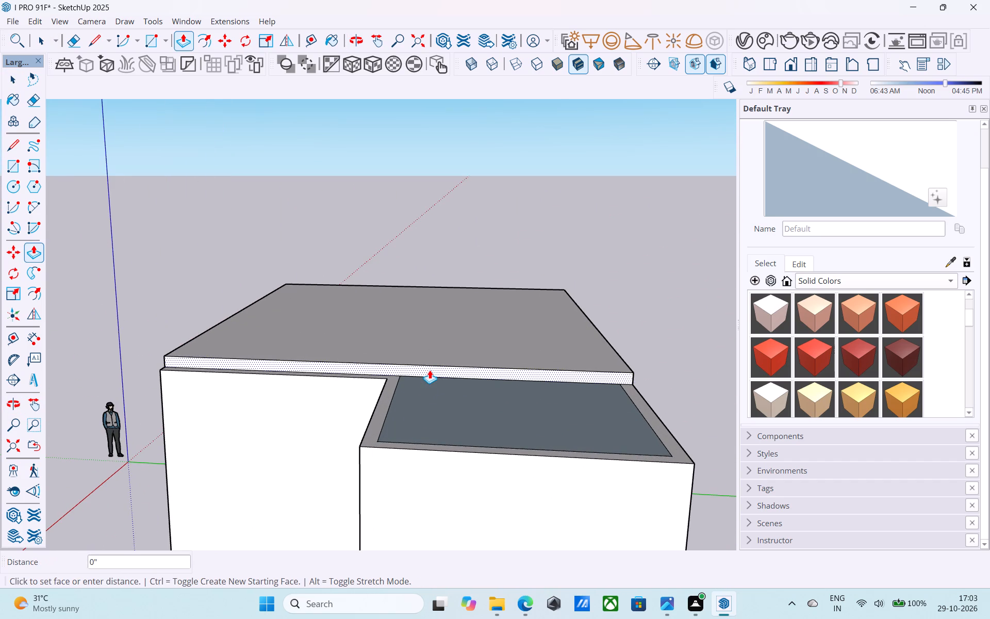
{"action": "left_click", "coordinate": [443, 472]}
{"action": "left_click", "coordinate": [442, 378]}
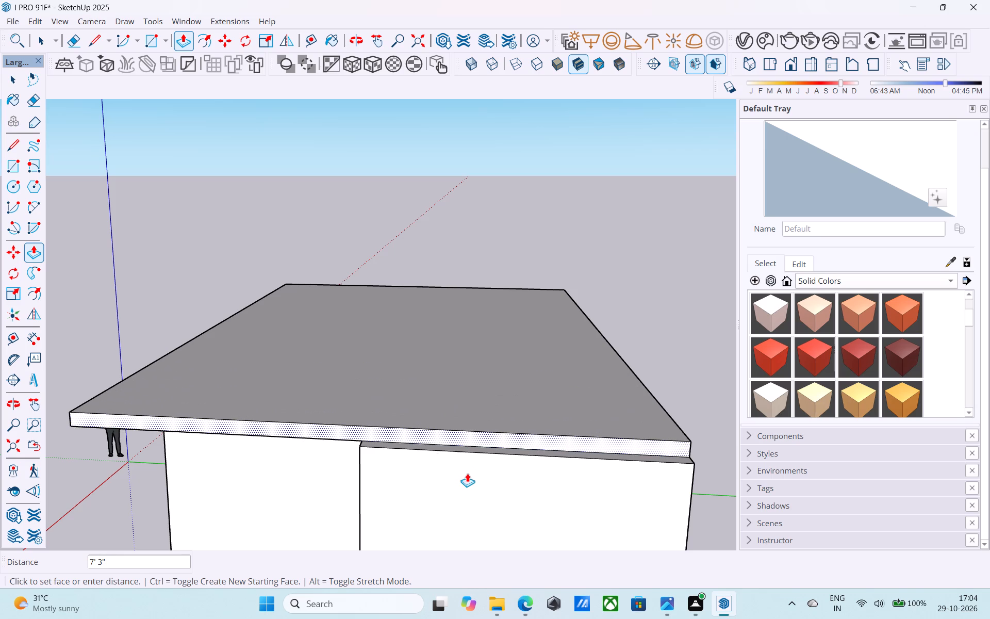
{"action": "left_click", "coordinate": [467, 473]}
{"action": "left_click", "coordinate": [460, 438]}
{"action": "left_click", "coordinate": [459, 455]}
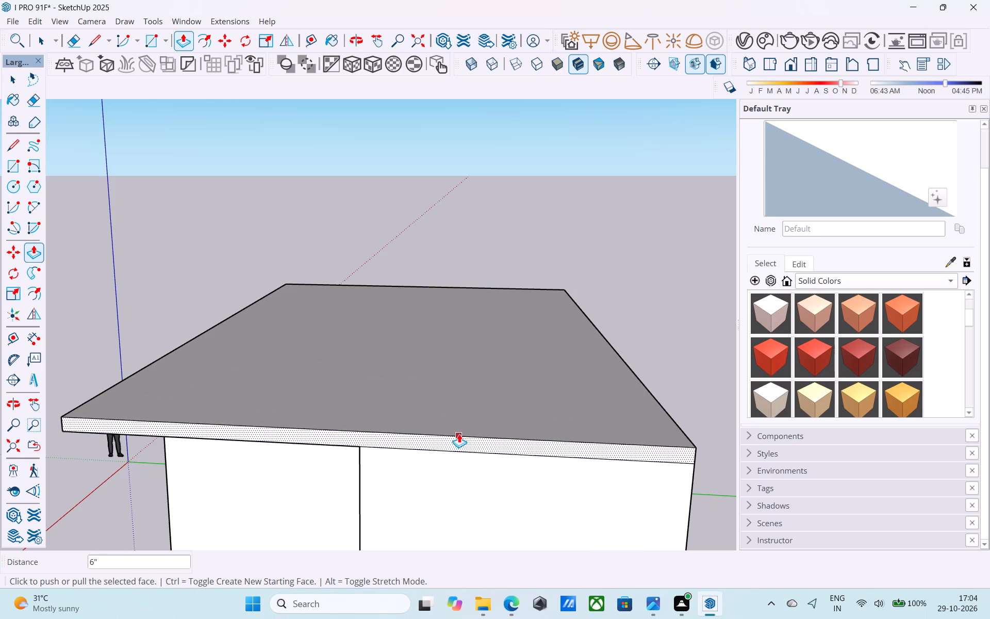
Draw a rectangle across the house's open underside, from one inner wall corner to the diagonally opposite inner corner.
{"action": "scroll", "coordinate": [459, 418], "scroll_direction": "down", "scroll_amount": 5}
{"action": "middle_click_drag", "start_coordinate": [458, 402], "coordinate": [511, 332]}
{"action": "scroll", "coordinate": [509, 324], "scroll_direction": "down", "scroll_amount": 4}
{"action": "middle_click_drag", "start_coordinate": [442, 395], "coordinate": [464, 321]}
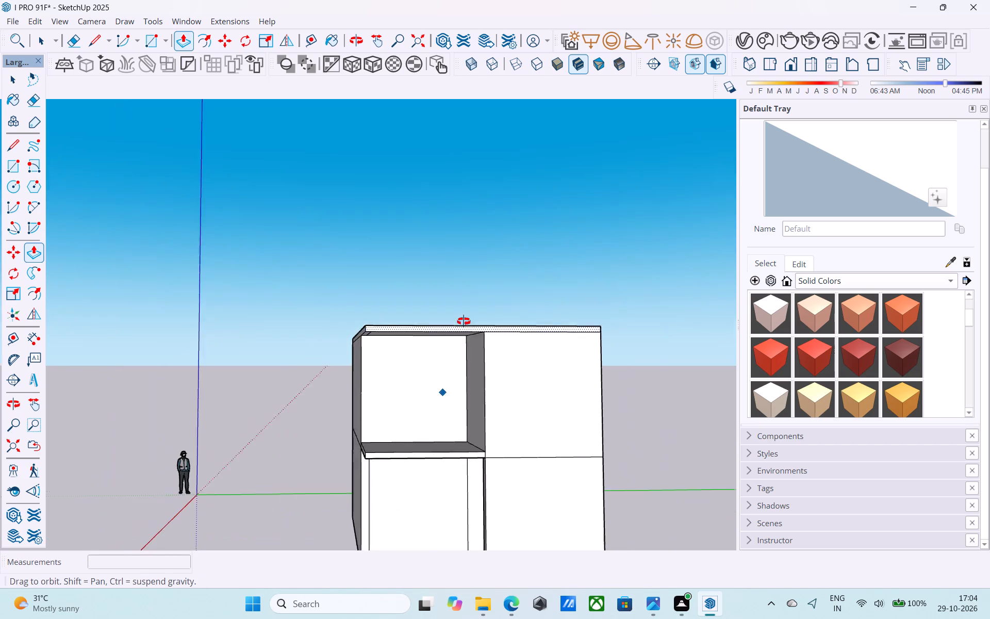
{"action": "middle_click_drag", "start_coordinate": [464, 321], "coordinate": [402, 367]}
{"action": "scroll", "coordinate": [402, 367], "scroll_direction": "up", "scroll_amount": 1}
{"action": "scroll", "coordinate": [444, 309], "scroll_direction": "down", "scroll_amount": 6}
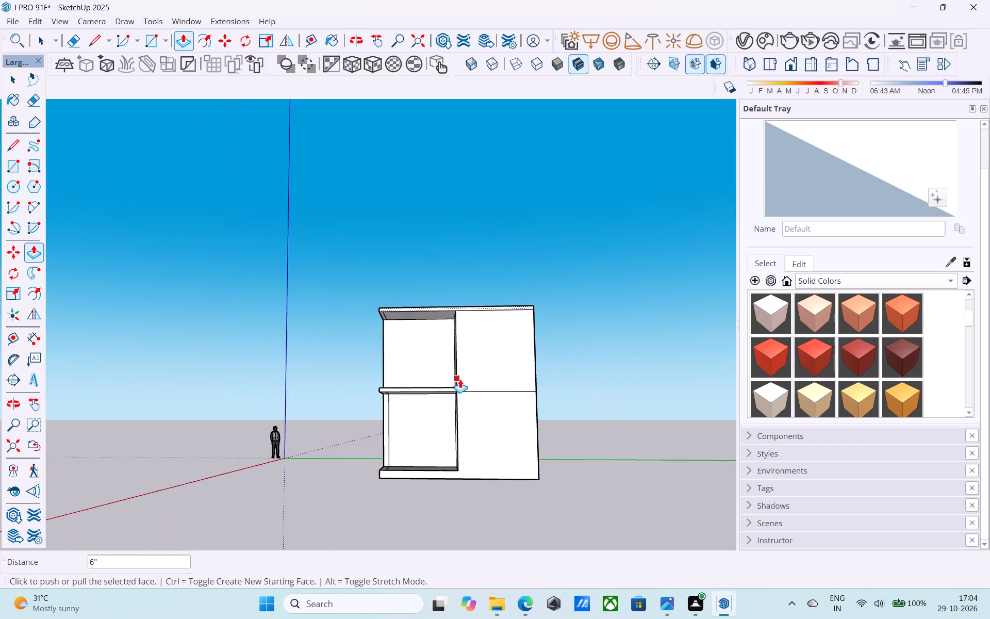
{"action": "middle_click_drag", "start_coordinate": [460, 379], "coordinate": [491, 279]}
{"action": "middle_click_drag", "start_coordinate": [459, 363], "coordinate": [451, 341]}
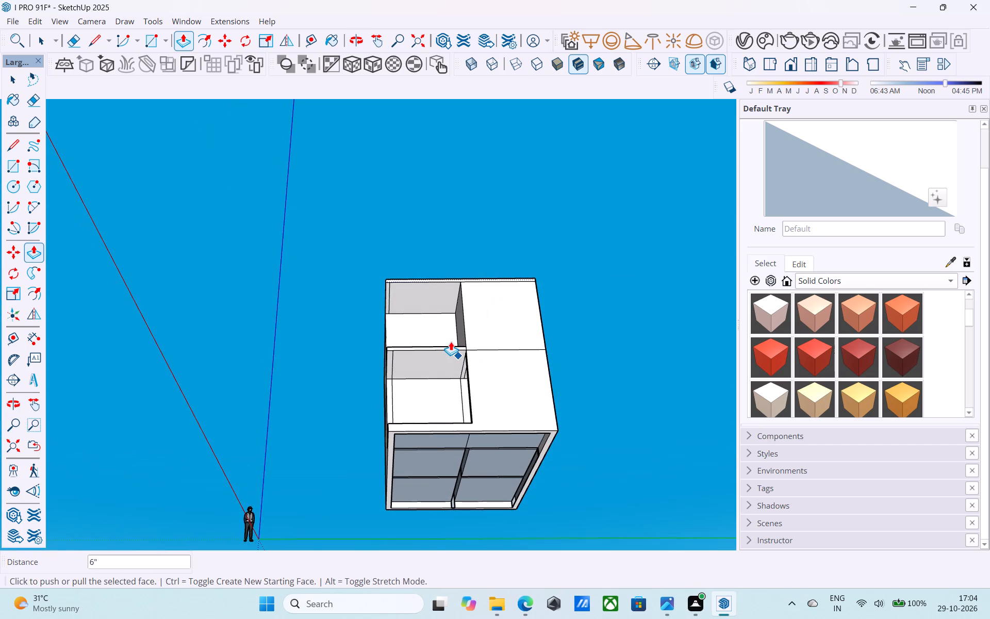
{"action": "scroll", "coordinate": [451, 341], "scroll_direction": "up", "scroll_amount": 1}
{"action": "middle_click_drag", "start_coordinate": [451, 341], "coordinate": [478, 299]}
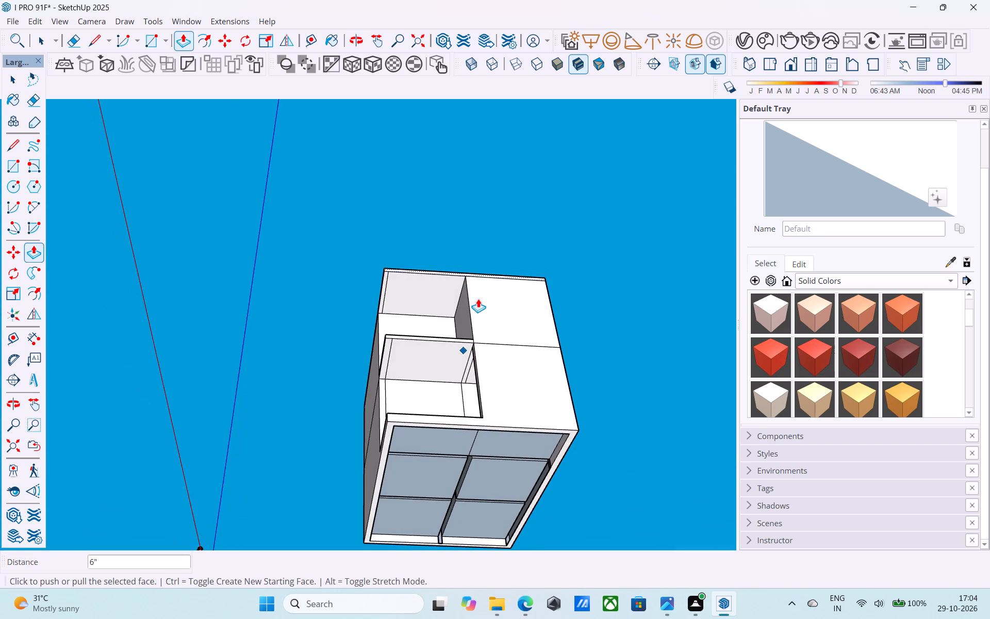
{"action": "middle_click_drag", "start_coordinate": [495, 381], "coordinate": [480, 404]}
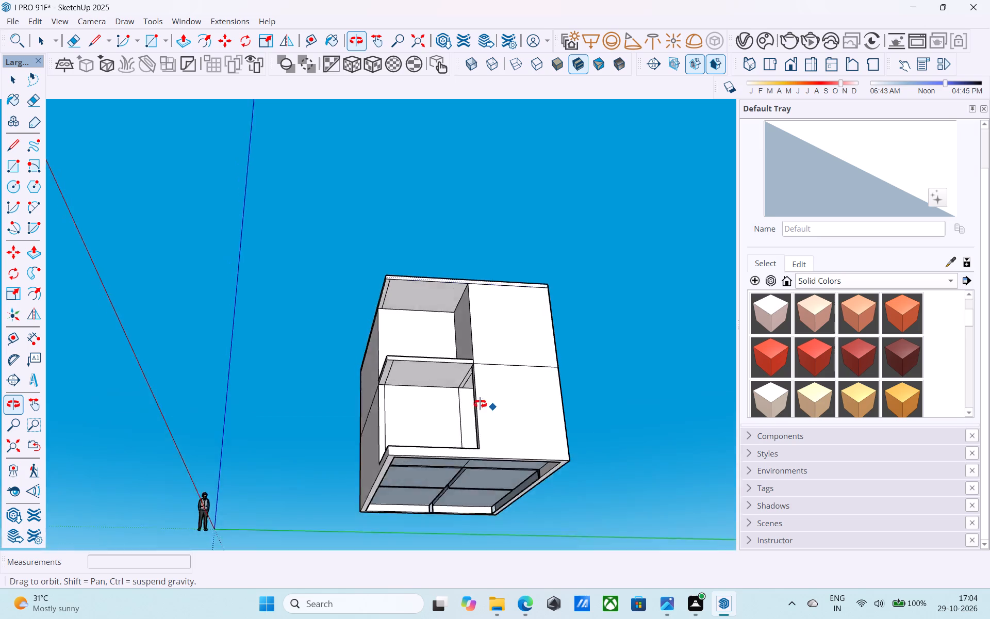
{"action": "middle_click_drag", "start_coordinate": [480, 404], "coordinate": [395, 227]}
{"action": "middle_click_drag", "start_coordinate": [424, 361], "coordinate": [632, 302]}
{"action": "key", "text": "r"}
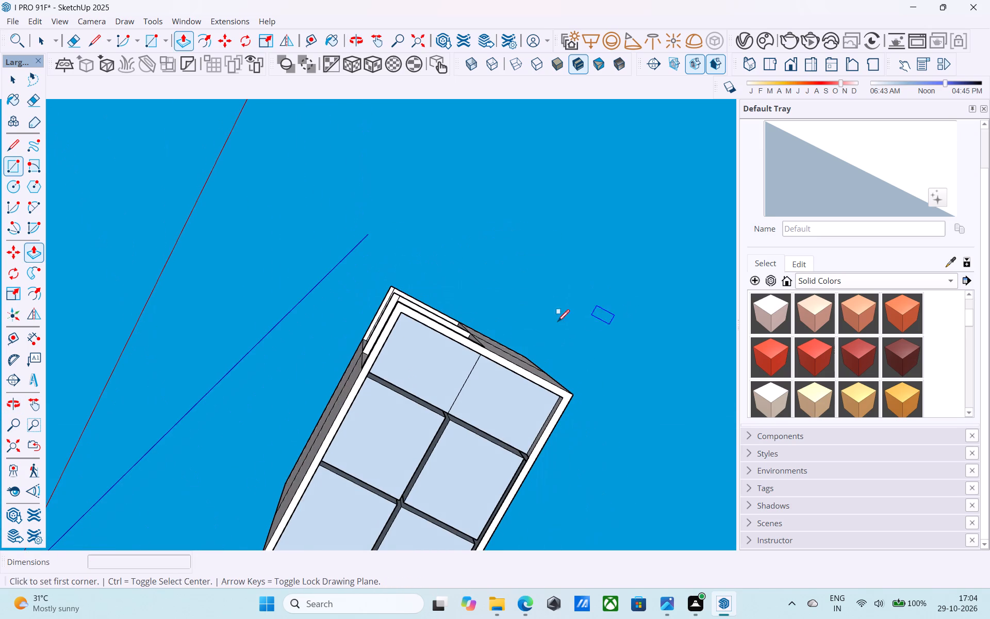
{"action": "scroll", "coordinate": [466, 344], "scroll_direction": "up", "scroll_amount": 13}
{"action": "left_click", "coordinate": [373, 242]}
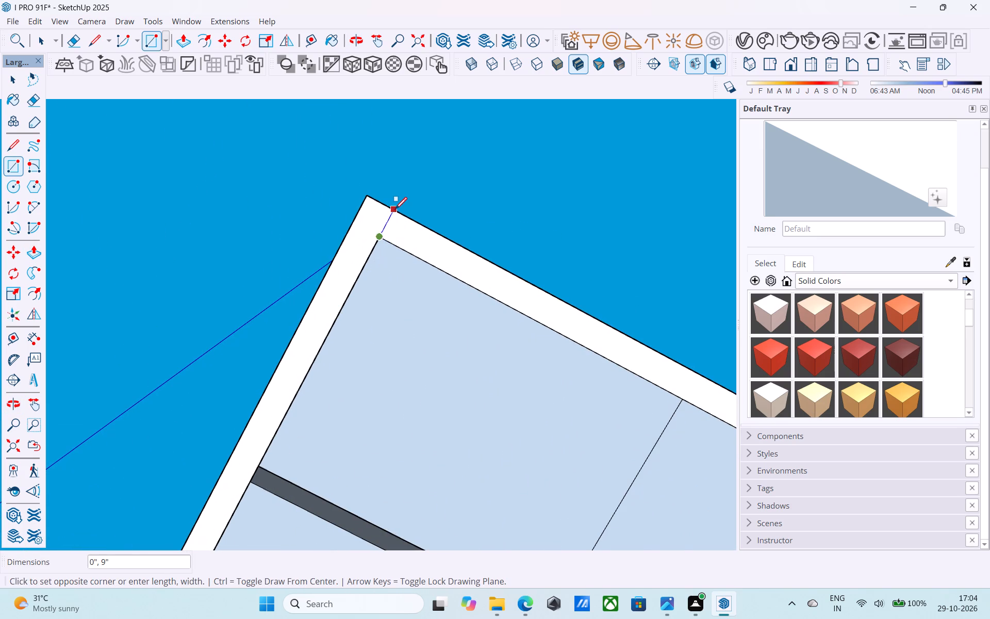
{"action": "scroll", "coordinate": [395, 210], "scroll_direction": "down", "scroll_amount": 16}
{"action": "scroll", "coordinate": [439, 513], "scroll_direction": "up", "scroll_amount": 12}
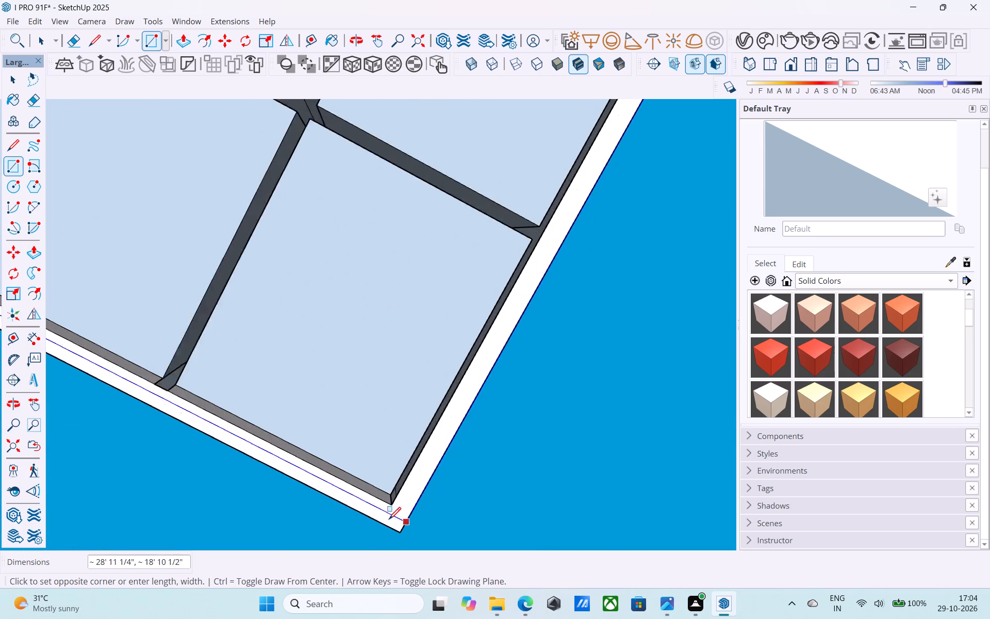
{"action": "scroll", "coordinate": [389, 520], "scroll_direction": "up", "scroll_amount": 3}
{"action": "left_click", "coordinate": [393, 501]}
Examine the closed underside of the house and its inset outline from below.
{"action": "scroll", "coordinate": [393, 500], "scroll_direction": "down", "scroll_amount": 16}
{"action": "middle_click_drag", "start_coordinate": [378, 484], "coordinate": [387, 560]}
{"action": "middle_click_drag", "start_coordinate": [377, 379], "coordinate": [373, 520]}
{"action": "middle_click_drag", "start_coordinate": [350, 417], "coordinate": [329, 537]}
{"action": "scroll", "coordinate": [353, 438], "scroll_direction": "up", "scroll_amount": 6}
{"action": "scroll", "coordinate": [396, 372], "scroll_direction": "up", "scroll_amount": 1}
{"action": "middle_click_drag", "start_coordinate": [396, 371], "coordinate": [391, 366]}
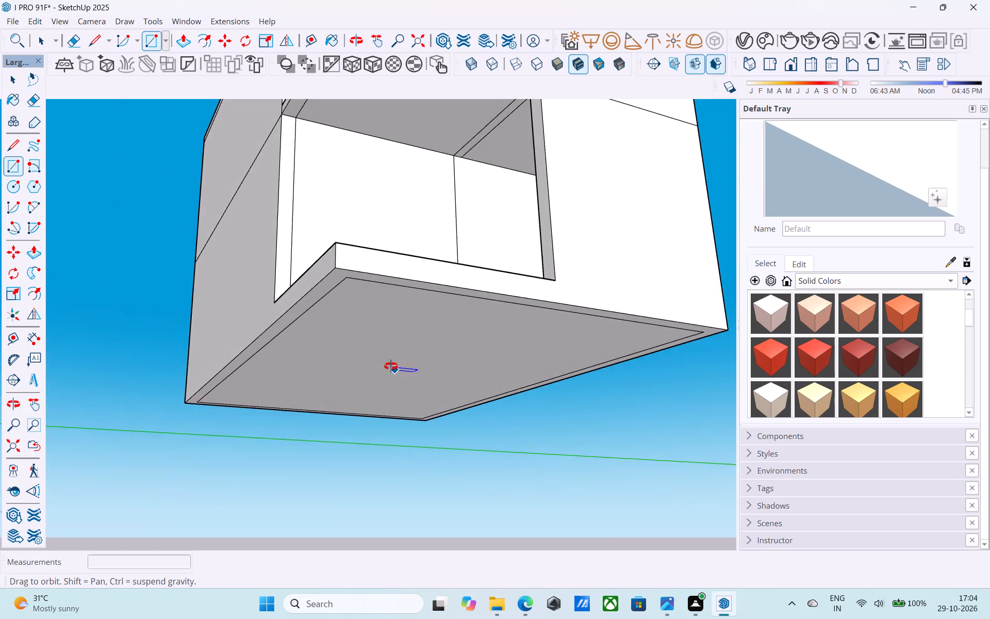
{"action": "middle_click_drag", "start_coordinate": [391, 366], "coordinate": [390, 366]}
{"action": "scroll", "coordinate": [371, 312], "scroll_direction": "up", "scroll_amount": 3}
{"action": "key", "text": "space"}
{"action": "key", "text": "e"}
{"action": "scroll", "coordinate": [370, 304], "scroll_direction": "up", "scroll_amount": 6}
{"action": "scroll", "coordinate": [370, 276], "scroll_direction": "down", "scroll_amount": 2}
{"action": "middle_click_drag", "start_coordinate": [370, 278], "coordinate": [368, 319]}
{"action": "key", "text": "space"}
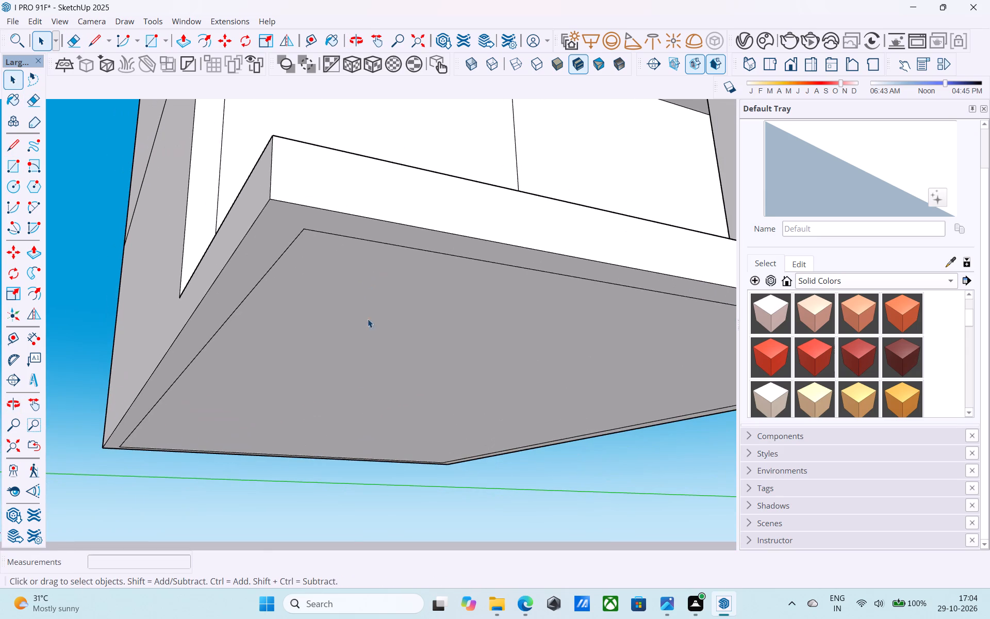
Make all the connected geometry of the house one group and open that group for editing.
{"action": "middle_click_drag", "start_coordinate": [368, 319], "coordinate": [356, 392]}
{"action": "scroll", "coordinate": [355, 378], "scroll_direction": "down", "scroll_amount": 5}
{"action": "middle_click_drag", "start_coordinate": [389, 279], "coordinate": [382, 466]}
{"action": "scroll", "coordinate": [344, 393], "scroll_direction": "down", "scroll_amount": 6}
{"action": "triple_click", "coordinate": [391, 340]}
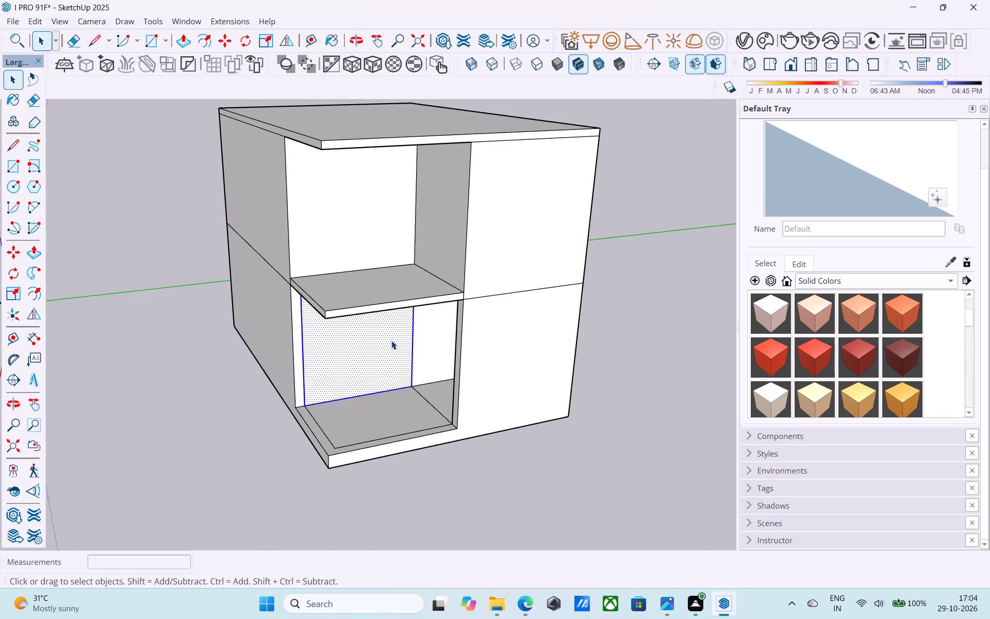
{"action": "right_click", "coordinate": [391, 340]}
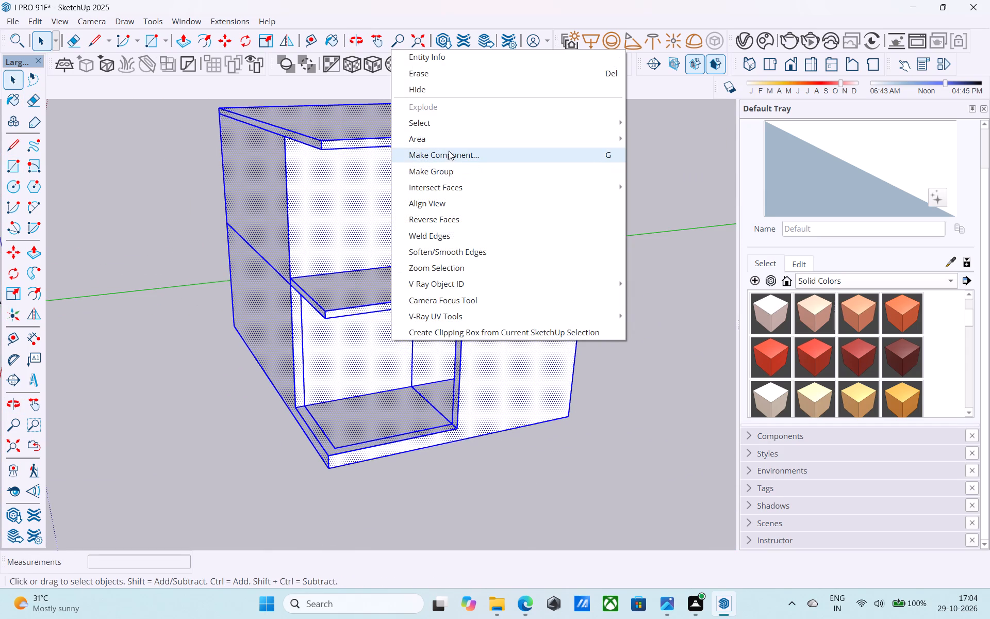
{"action": "left_click", "coordinate": [452, 172]}
{"action": "left_click", "coordinate": [600, 269]}
{"action": "double_click", "coordinate": [539, 256]}
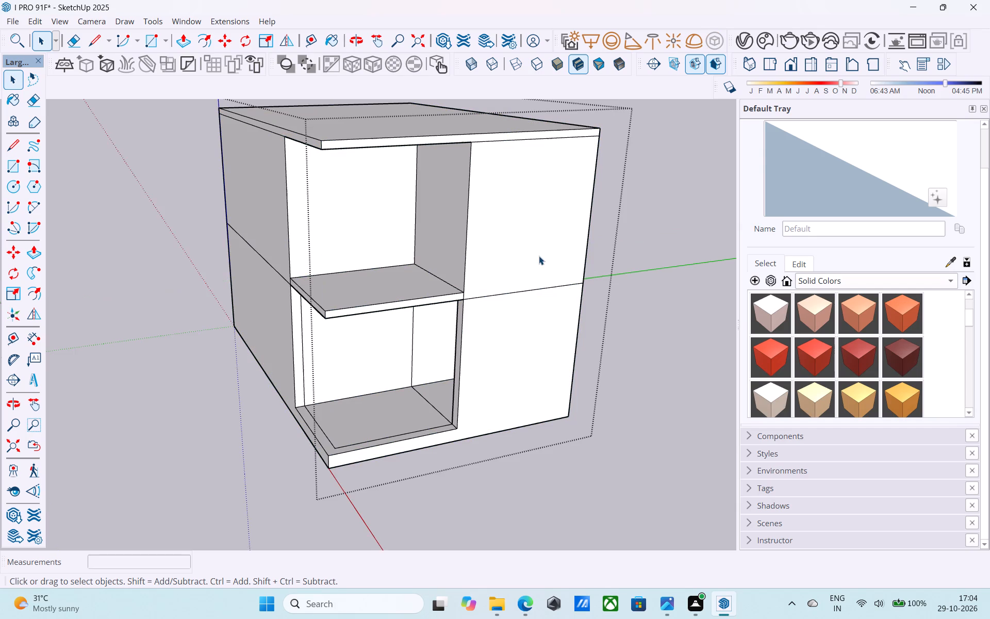
Save the model.
{"action": "scroll", "coordinate": [471, 304], "scroll_direction": "up", "scroll_amount": 5}
{"action": "middle_click_drag", "start_coordinate": [469, 283], "coordinate": [469, 336]}
{"action": "scroll", "coordinate": [469, 336], "scroll_direction": "up", "scroll_amount": 3}
{"action": "key", "text": "ctrl+s"}
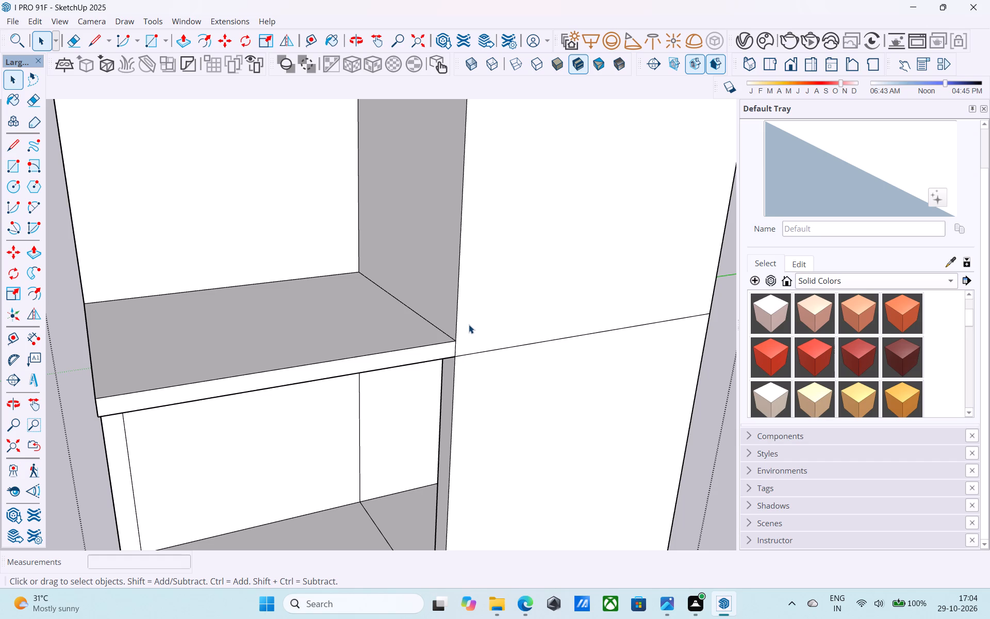
Examine the house's recessed porch front, side wall and roof slab from several angles.
{"action": "scroll", "coordinate": [469, 324], "scroll_direction": "down", "scroll_amount": 11}
{"action": "middle_click_drag", "start_coordinate": [464, 360], "coordinate": [453, 320]}
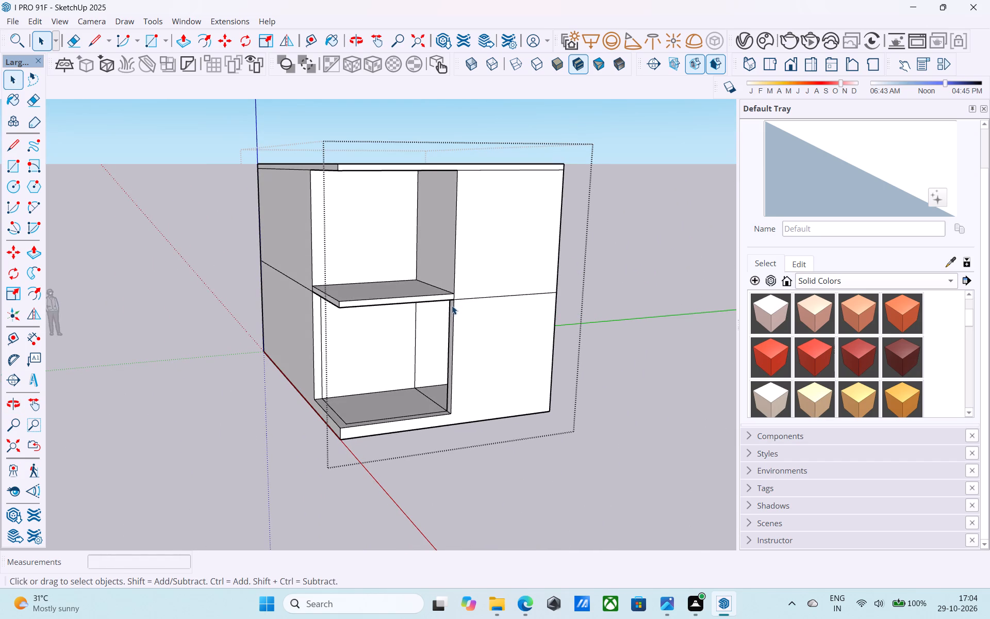
{"action": "scroll", "coordinate": [451, 301], "scroll_direction": "down", "scroll_amount": 5}
{"action": "middle_click_drag", "start_coordinate": [454, 308], "coordinate": [474, 231]}
{"action": "scroll", "coordinate": [471, 247], "scroll_direction": "up", "scroll_amount": 9}
{"action": "middle_click_drag", "start_coordinate": [464, 249], "coordinate": [456, 404]}
{"action": "scroll", "coordinate": [456, 404], "scroll_direction": "down", "scroll_amount": 5}
{"action": "middle_click_drag", "start_coordinate": [456, 405], "coordinate": [454, 440]}
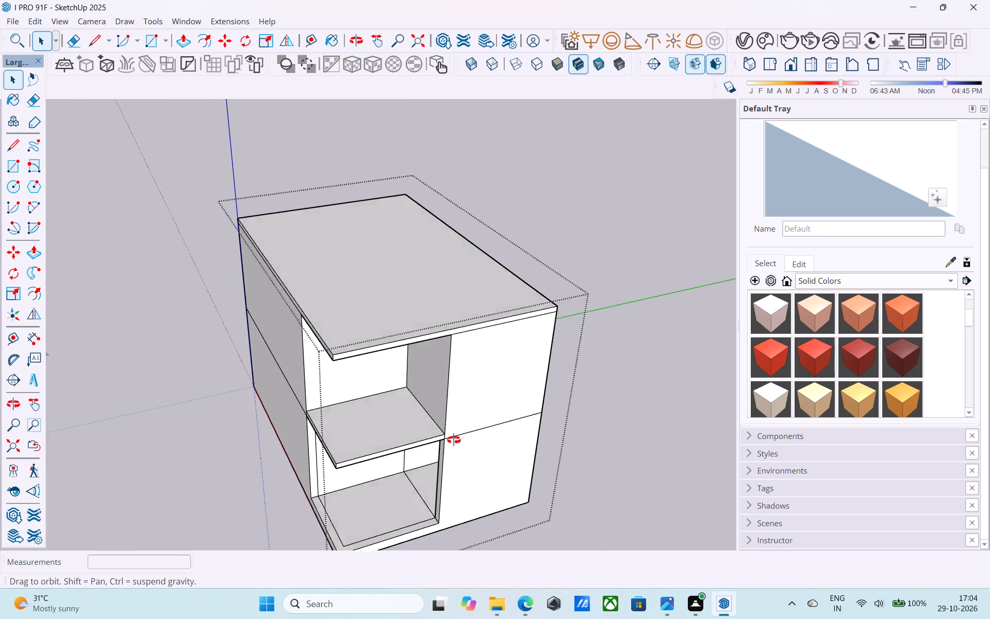
{"action": "middle_click_drag", "start_coordinate": [454, 440], "coordinate": [482, 294]}
Draw a 6" vertical line through the roof slab, from the porch recess's upper inner corner to the roof's top face.
{"action": "scroll", "coordinate": [445, 253], "scroll_direction": "up", "scroll_amount": 14}
{"action": "key", "text": "l"}
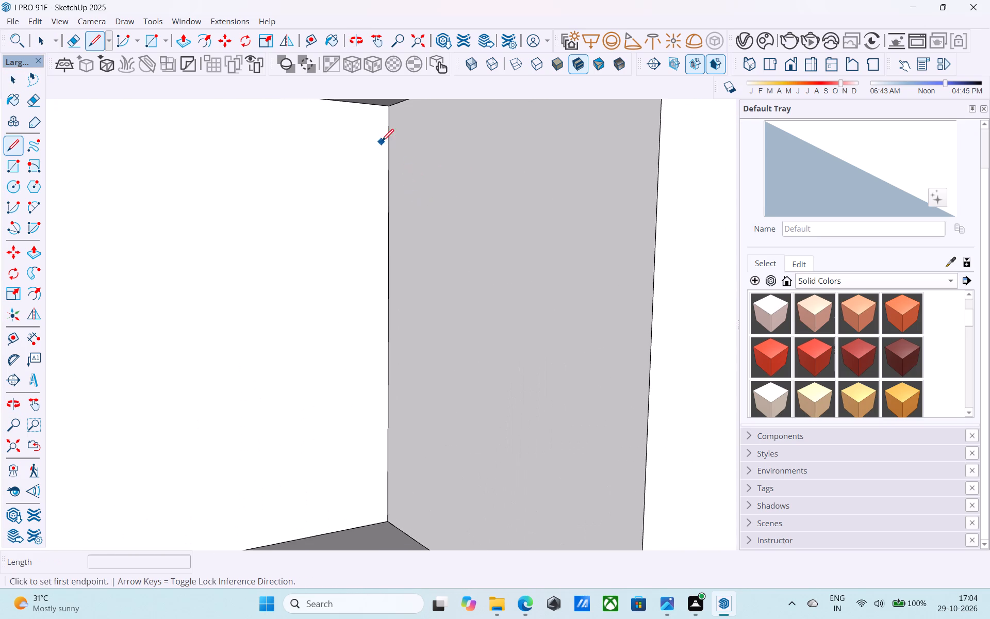
{"action": "scroll", "coordinate": [382, 142], "scroll_direction": "down", "scroll_amount": 5}
{"action": "left_click", "coordinate": [388, 119]}
{"action": "scroll", "coordinate": [391, 209], "scroll_direction": "down", "scroll_amount": 8}
{"action": "middle_click_drag", "start_coordinate": [383, 292], "coordinate": [400, 425]}
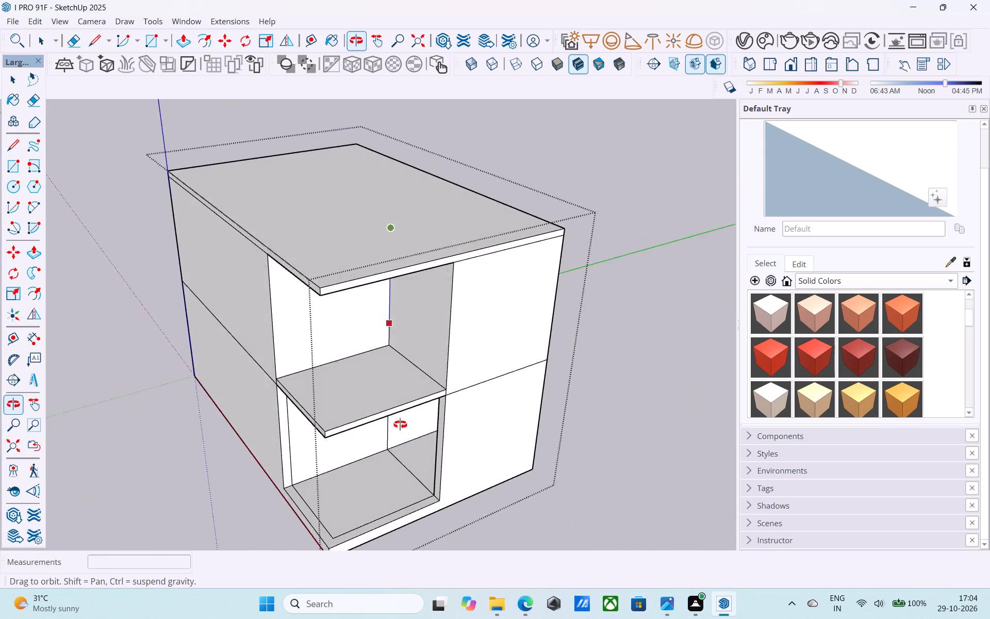
{"action": "middle_click_drag", "start_coordinate": [400, 425], "coordinate": [400, 426]}
{"action": "scroll", "coordinate": [420, 296], "scroll_direction": "up", "scroll_amount": 2}
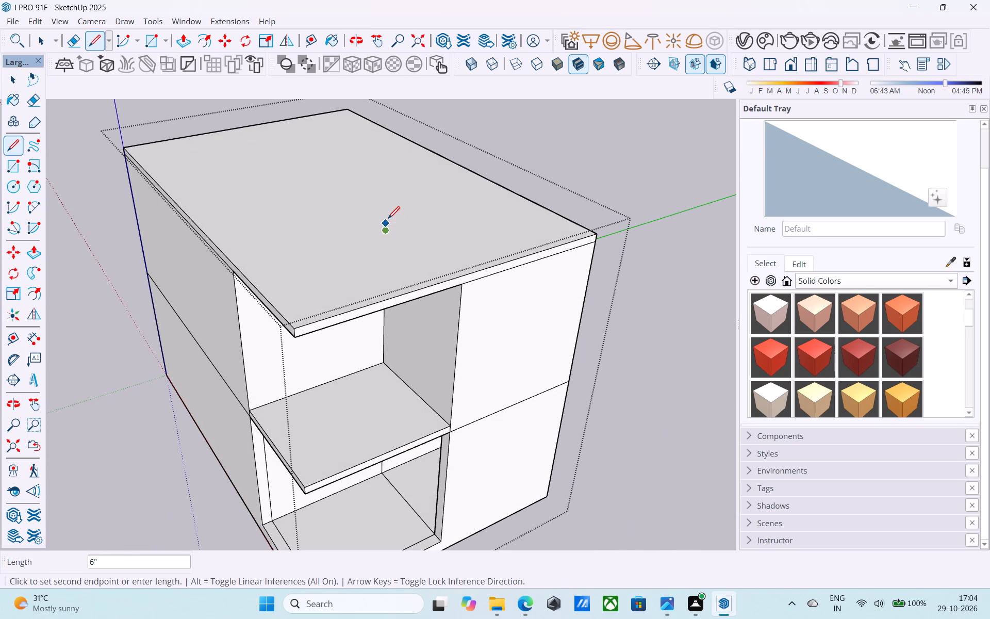
{"action": "left_click", "coordinate": [388, 220]}
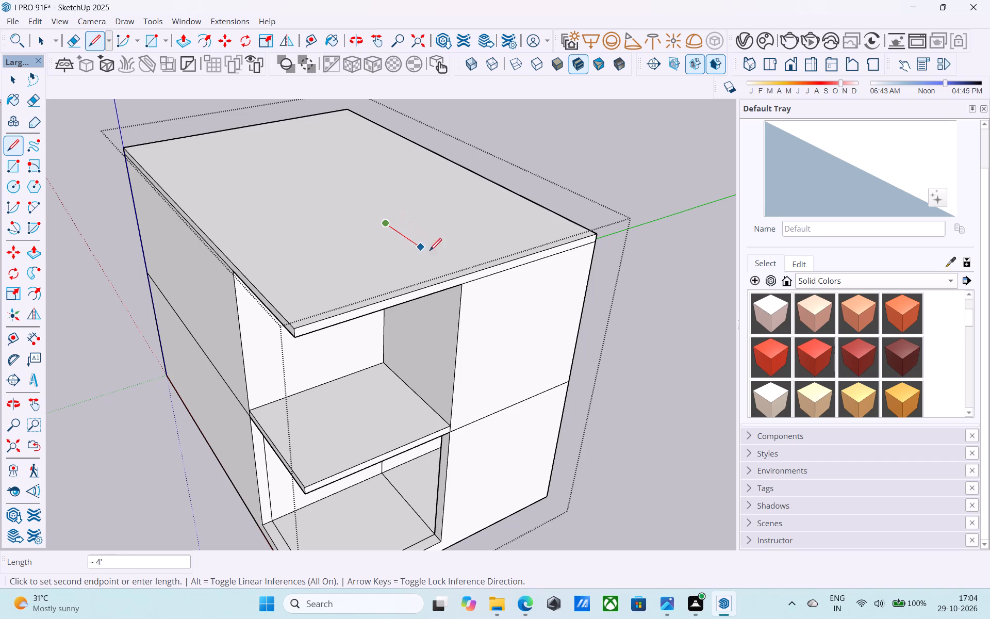
Outline the front room on the roof with lines to the front edge, 6" down the slab face, and 10' across to the side edge.
{"action": "left_click", "coordinate": [460, 275]}
{"action": "scroll", "coordinate": [463, 277], "scroll_direction": "up", "scroll_amount": 4}
{"action": "left_click", "coordinate": [463, 277]}
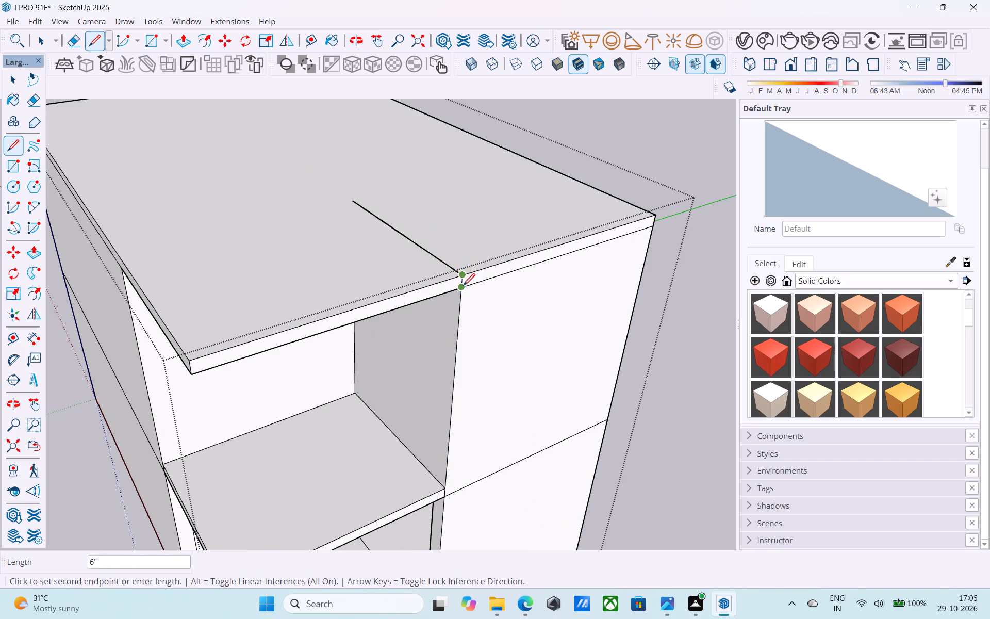
{"action": "left_click", "coordinate": [463, 287]}
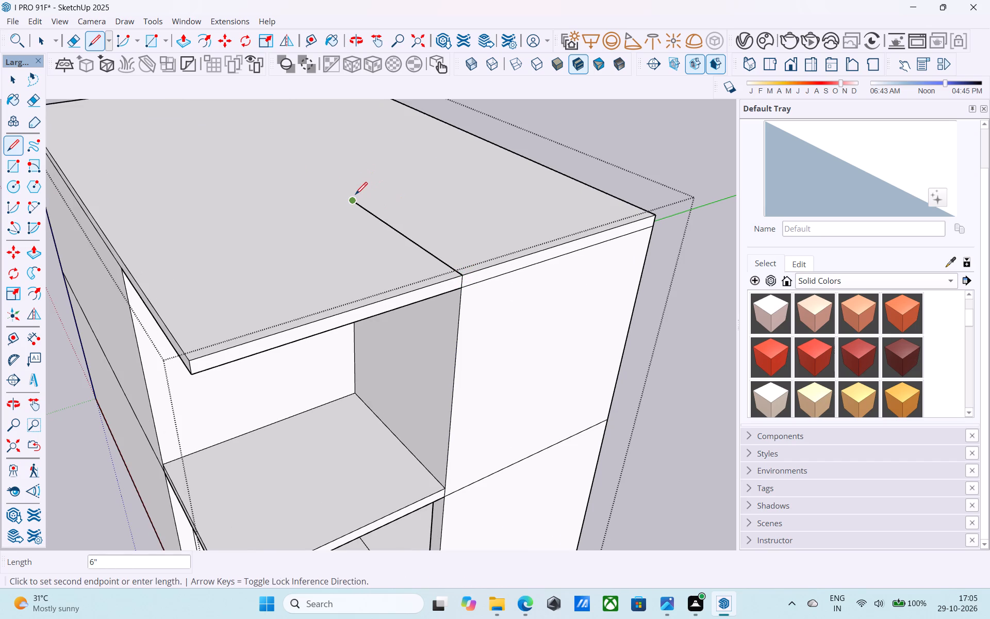
{"action": "left_click", "coordinate": [355, 196]}
{"action": "left_click", "coordinate": [529, 164]}
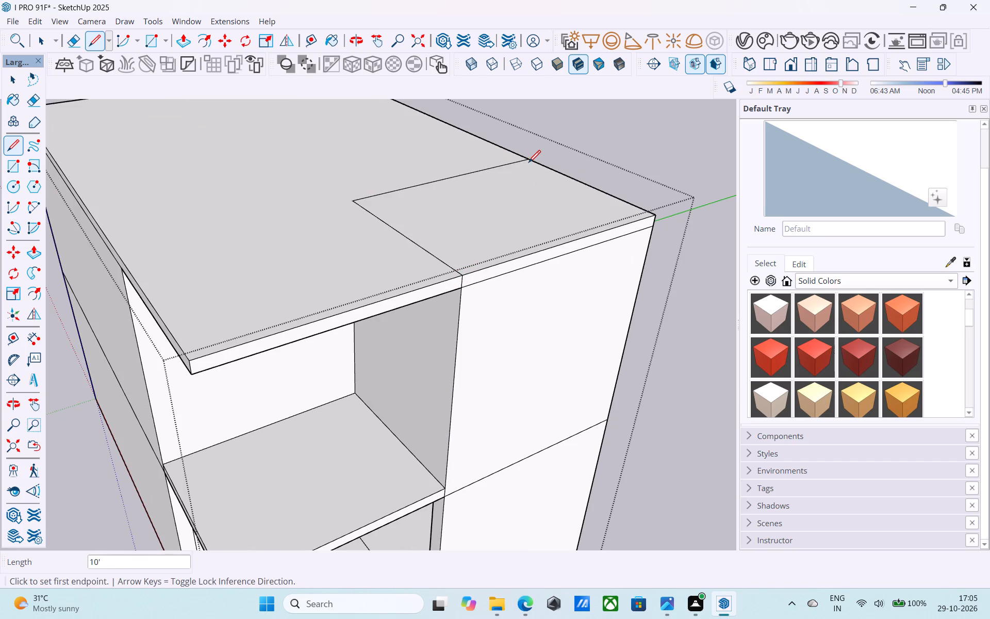
Offset the outlined front-room face on the roof inward by 6".
{"action": "middle_click_drag", "start_coordinate": [529, 164], "coordinate": [438, 186]}
{"action": "scroll", "coordinate": [436, 210], "scroll_direction": "up", "scroll_amount": 1}
{"action": "key", "text": "space"}
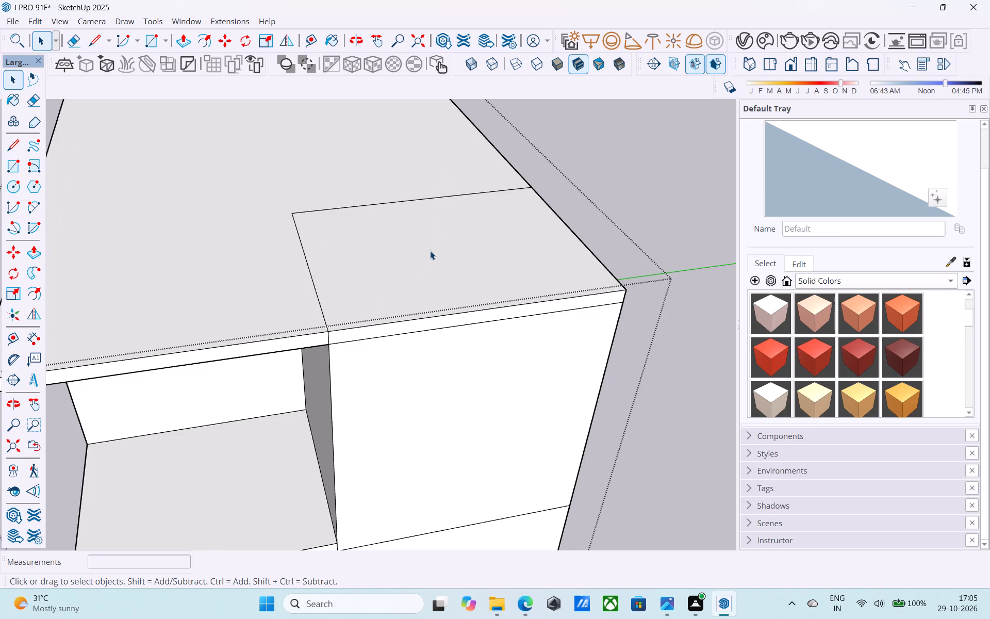
{"action": "left_click", "coordinate": [423, 274]}
{"action": "scroll", "coordinate": [423, 274], "scroll_direction": "up", "scroll_amount": 4}
{"action": "key", "text": "f"}
{"action": "left_click", "coordinate": [423, 274]}
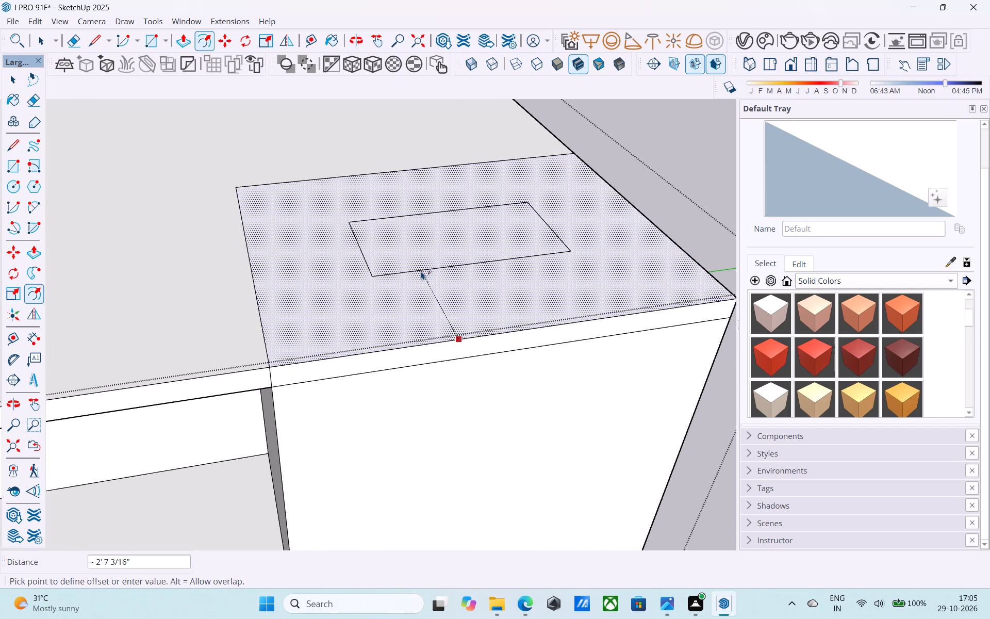
{"action": "key", "text": "6"}
{"action": "key", "text": "apostrophe"}
{"action": "key", "text": "BackSpace"}
{"action": "key", "text": "shift+quotedbl"}
{"action": "key", "text": "Return"}
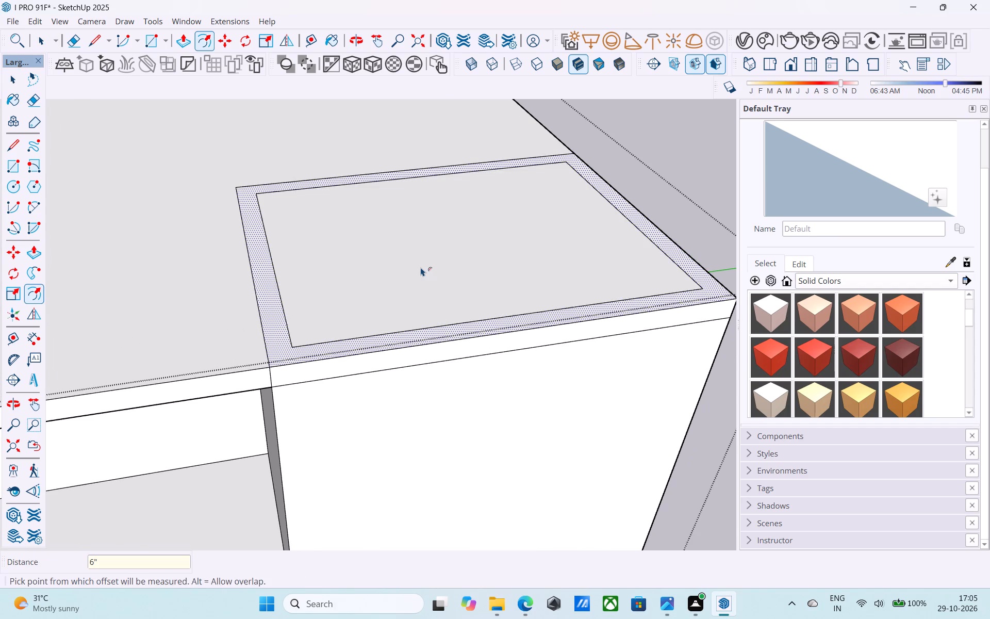
Pull the 6" wall ring on the roof up 10'.
{"action": "key", "text": "space"}
{"action": "left_click", "coordinate": [421, 267]}
{"action": "left_click", "coordinate": [417, 329]}
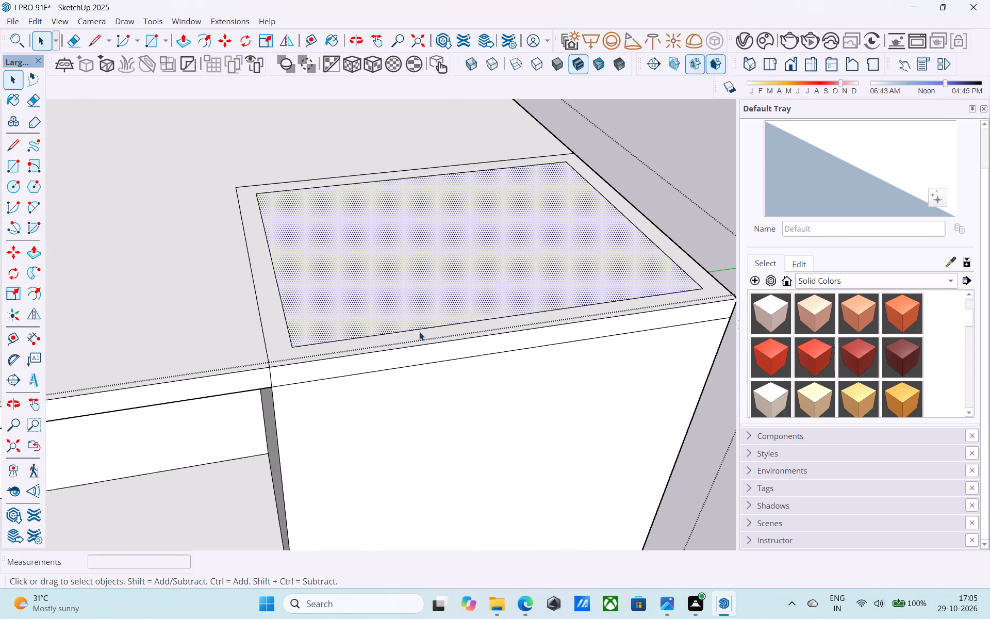
{"action": "left_click", "coordinate": [419, 335]}
{"action": "key", "text": "p"}
{"action": "left_click", "coordinate": [420, 335]}
{"action": "scroll", "coordinate": [420, 335], "scroll_direction": "down", "scroll_amount": 6}
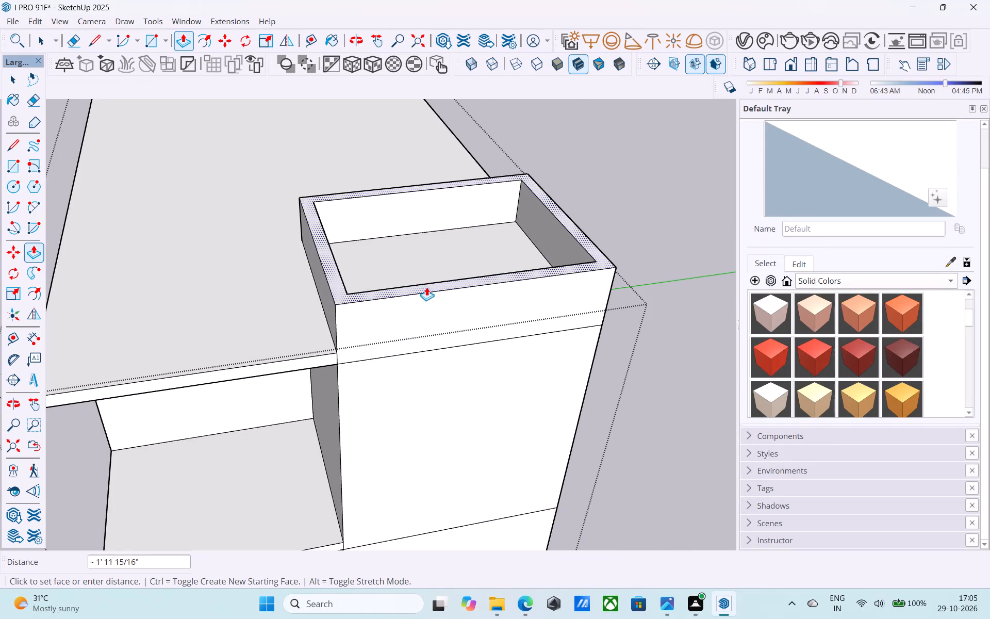
{"action": "type", "text": "10'"}
{"action": "key", "text": "Return"}
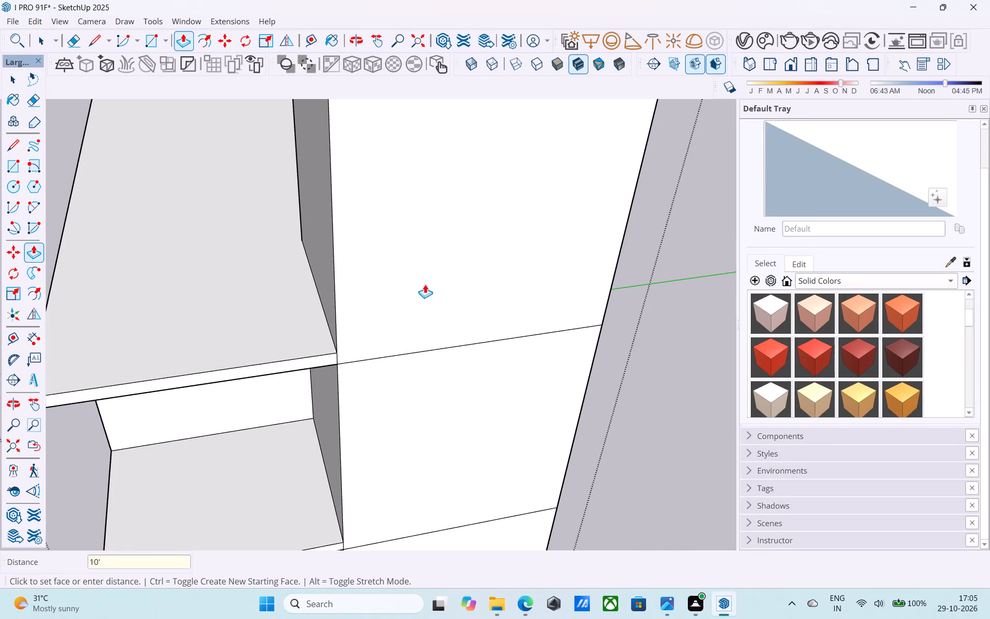
{"action": "key", "text": "space"}
Close the rooftop room's open top with a 9' by 6' 9" rectangle between its diagonally opposite inner wall corners.
{"action": "scroll", "coordinate": [421, 294], "scroll_direction": "down", "scroll_amount": 1}
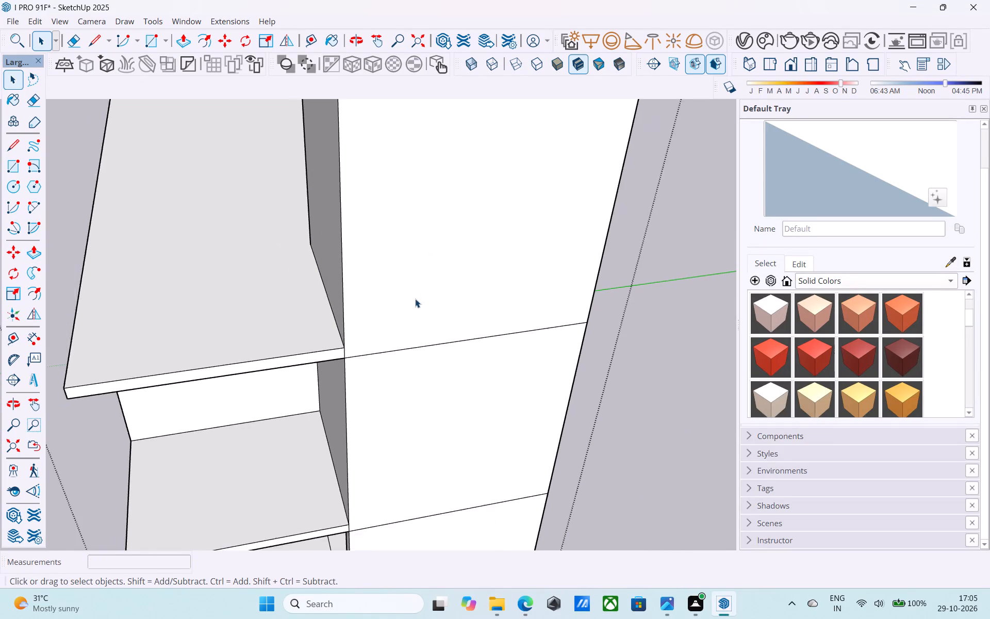
{"action": "scroll", "coordinate": [415, 299], "scroll_direction": "down", "scroll_amount": 5}
{"action": "middle_click_drag", "start_coordinate": [431, 352], "coordinate": [435, 311]}
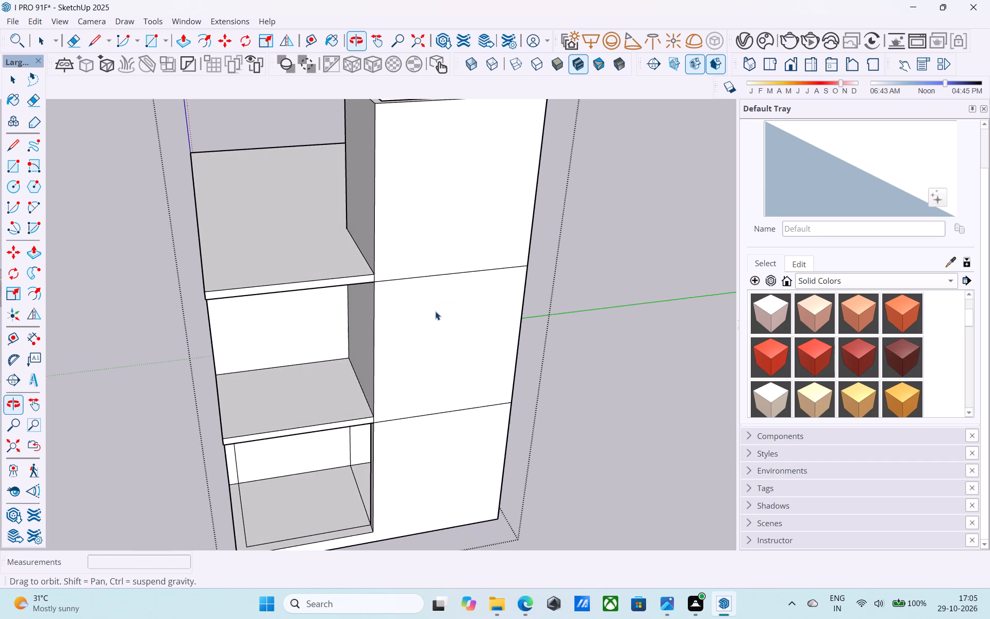
{"action": "scroll", "coordinate": [435, 311], "scroll_direction": "down", "scroll_amount": 6}
{"action": "middle_click_drag", "start_coordinate": [428, 344], "coordinate": [369, 278]}
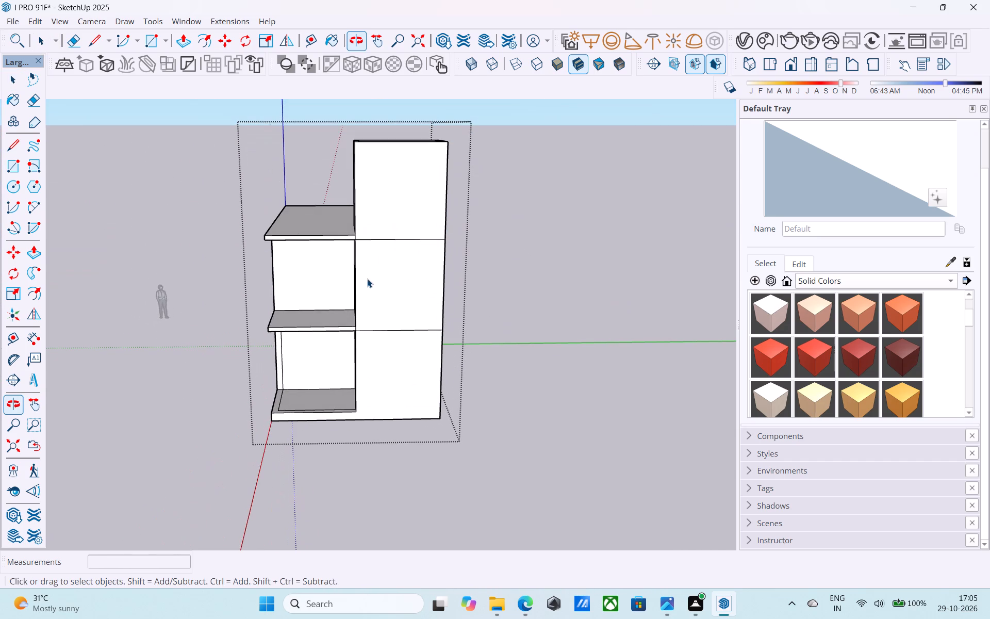
{"action": "middle_click_drag", "start_coordinate": [377, 248], "coordinate": [385, 293]}
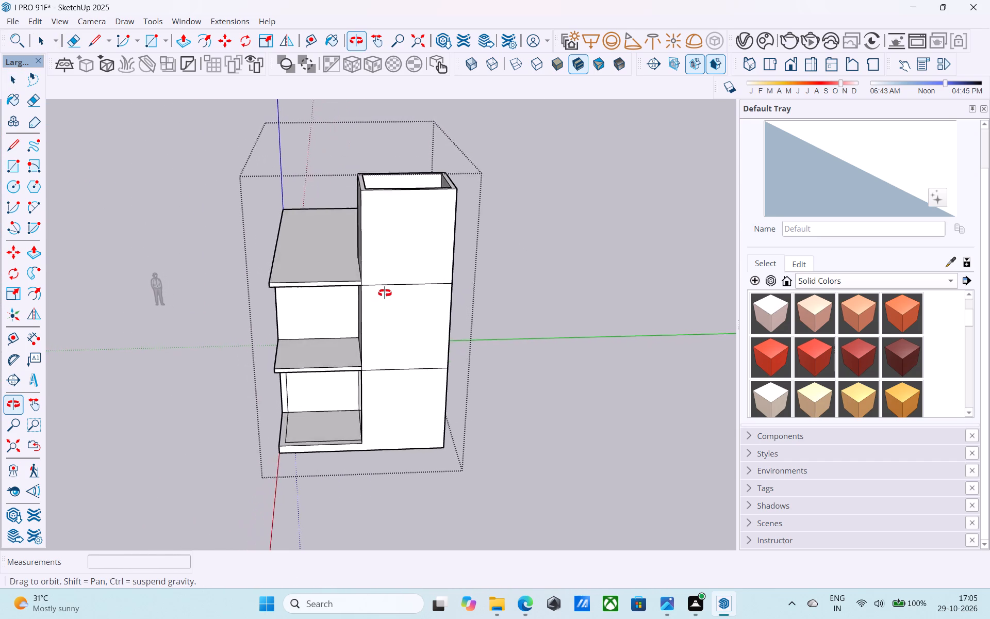
{"action": "middle_click_drag", "start_coordinate": [385, 293], "coordinate": [359, 382]}
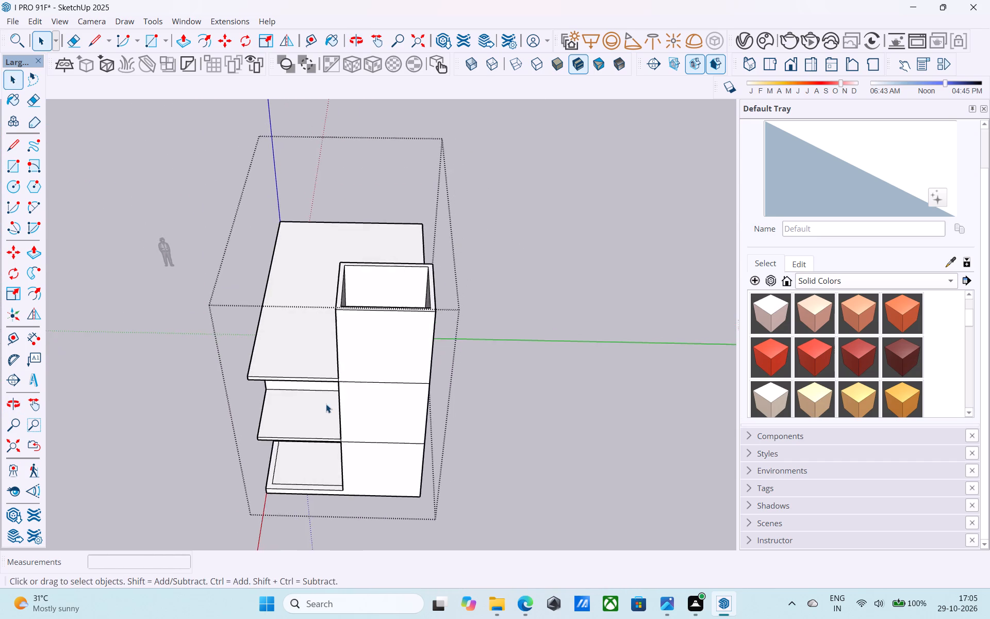
{"action": "middle_click_drag", "start_coordinate": [323, 408], "coordinate": [302, 428]}
{"action": "key", "text": "r"}
{"action": "scroll", "coordinate": [320, 301], "scroll_direction": "up", "scroll_amount": 7}
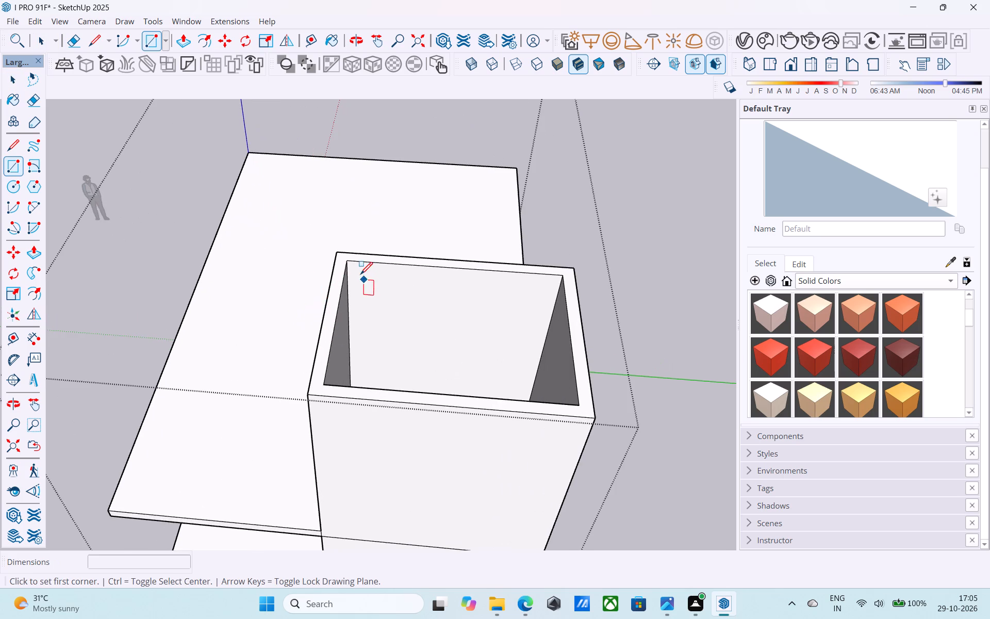
{"action": "left_click", "coordinate": [348, 260]}
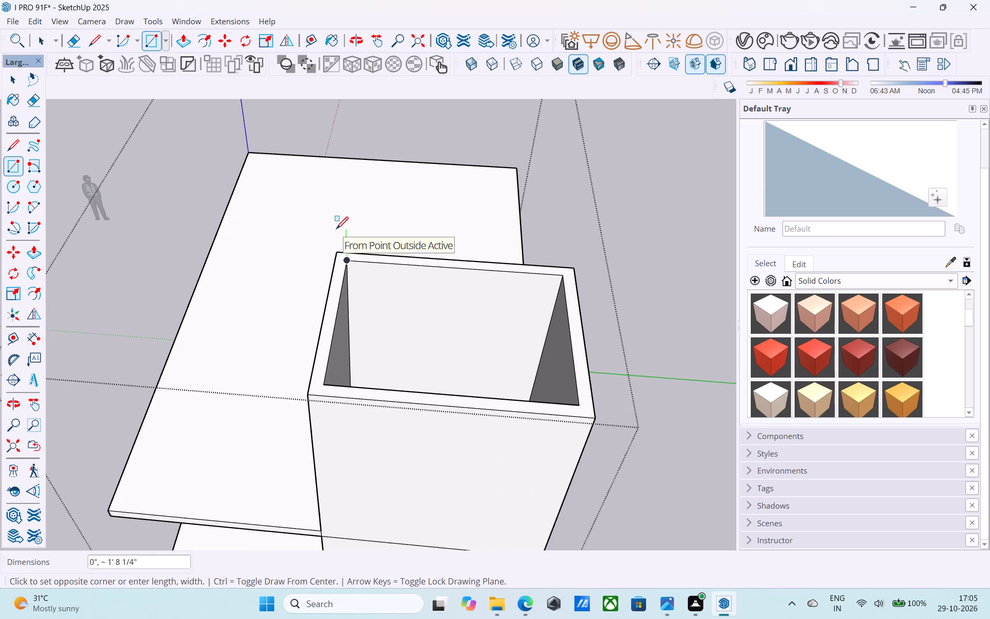
{"action": "scroll", "coordinate": [336, 230], "scroll_direction": "down", "scroll_amount": 7}
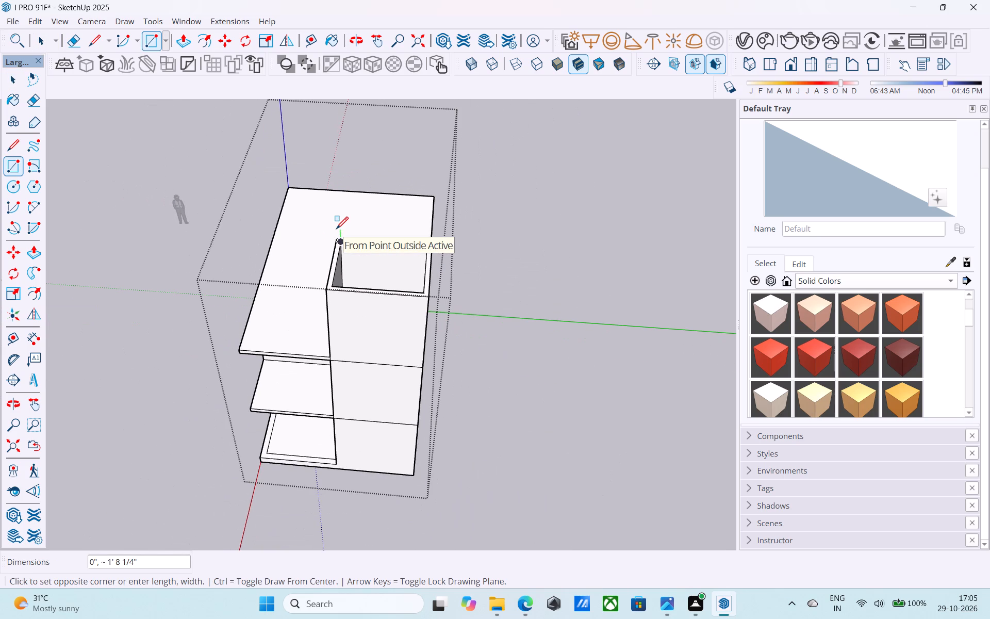
{"action": "scroll", "coordinate": [371, 258], "scroll_direction": "up", "scroll_amount": 1}
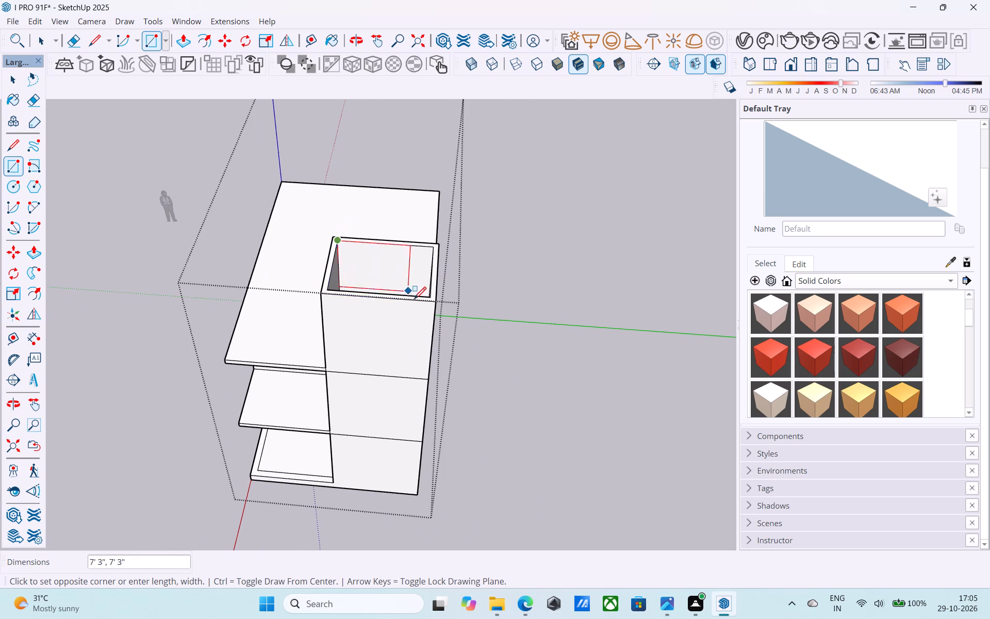
{"action": "scroll", "coordinate": [419, 302], "scroll_direction": "up", "scroll_amount": 5}
{"action": "left_click", "coordinate": [441, 294]}
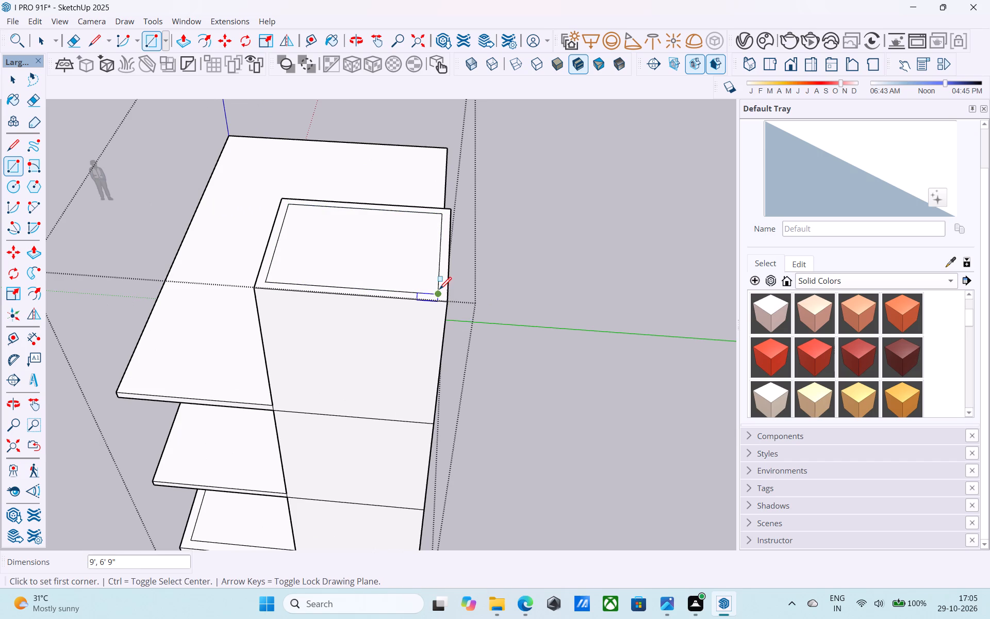
Reverse the new rectangular face closing the rooftop room.
{"action": "scroll", "coordinate": [439, 290], "scroll_direction": "up", "scroll_amount": 4}
{"action": "key", "text": "space"}
{"action": "left_click", "coordinate": [393, 271]}
{"action": "right_click", "coordinate": [393, 271]}
{"action": "left_click", "coordinate": [448, 437]}
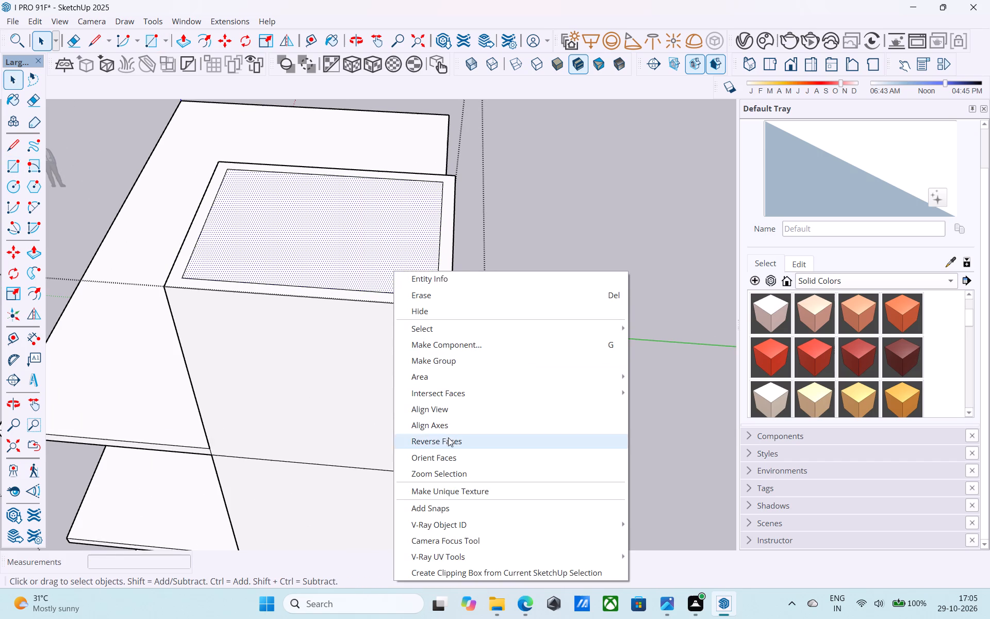
Draw 6" vertical lines up from two diagonally opposite inner corners of the rooftop room's walls.
{"action": "scroll", "coordinate": [431, 421], "scroll_direction": "down", "scroll_amount": 5}
{"action": "middle_click_drag", "start_coordinate": [431, 422], "coordinate": [554, 389]}
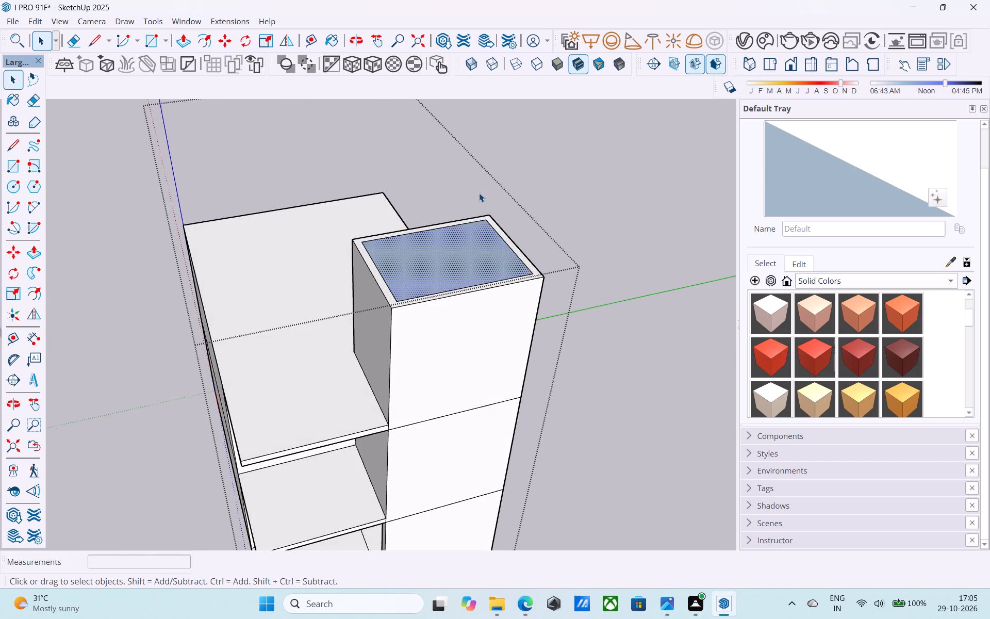
{"action": "scroll", "coordinate": [478, 192], "scroll_direction": "up", "scroll_amount": 4}
{"action": "key", "text": "l"}
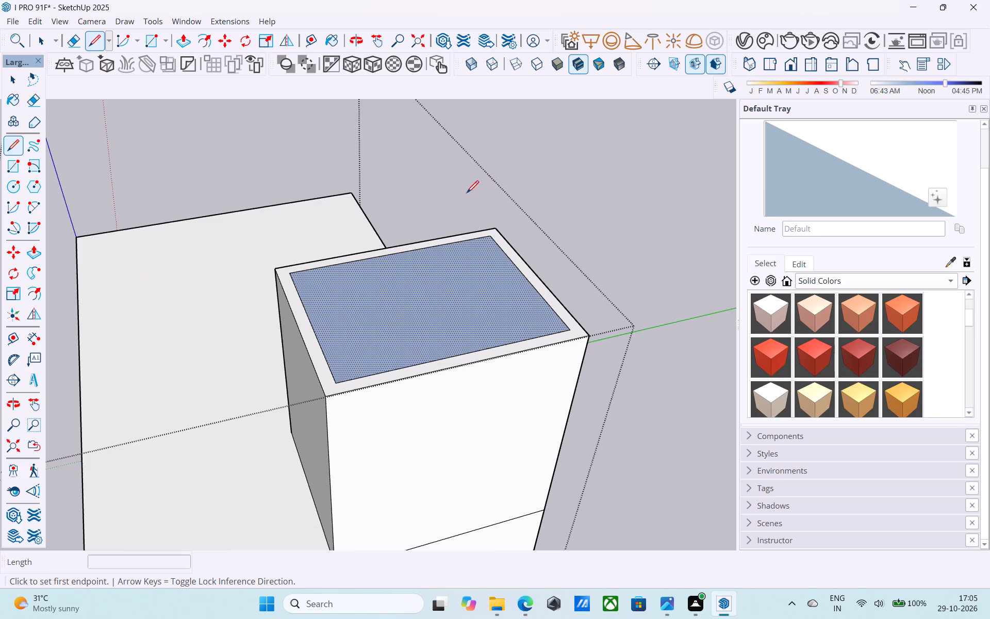
{"action": "scroll", "coordinate": [424, 218], "scroll_direction": "down", "scroll_amount": 5}
{"action": "middle_click_drag", "start_coordinate": [416, 237], "coordinate": [419, 252]}
{"action": "key", "text": "l"}
{"action": "scroll", "coordinate": [419, 252], "scroll_direction": "up", "scroll_amount": 5}
{"action": "middle_click_drag", "start_coordinate": [420, 271], "coordinate": [402, 279], "text": "shift"}
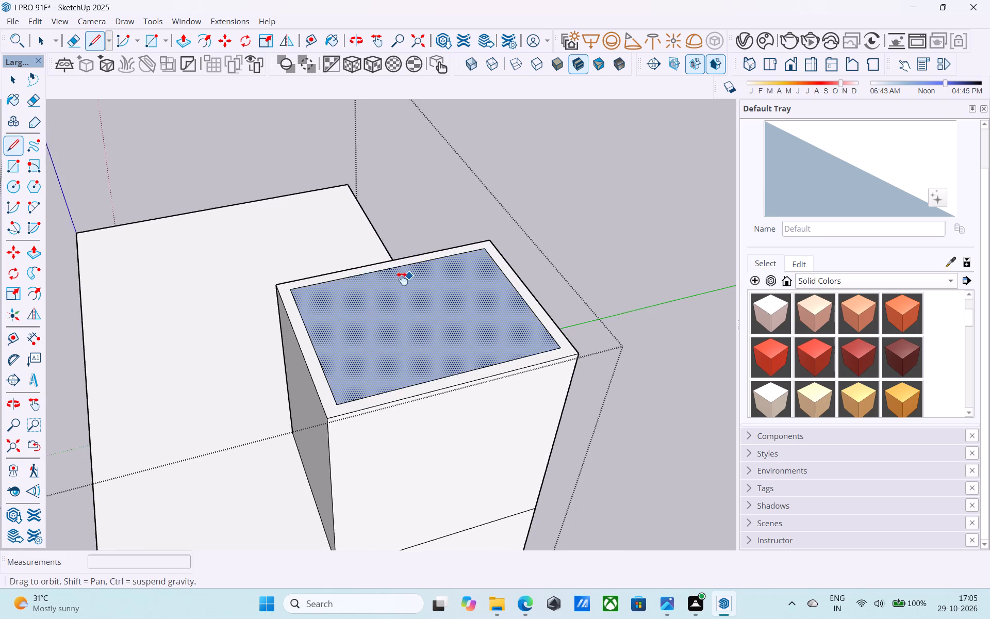
{"action": "middle_click_drag", "start_coordinate": [402, 279], "coordinate": [137, 205], "text": "shift"}
{"action": "scroll", "coordinate": [420, 376], "scroll_direction": "up", "scroll_amount": 4}
{"action": "left_click", "coordinate": [419, 388]}
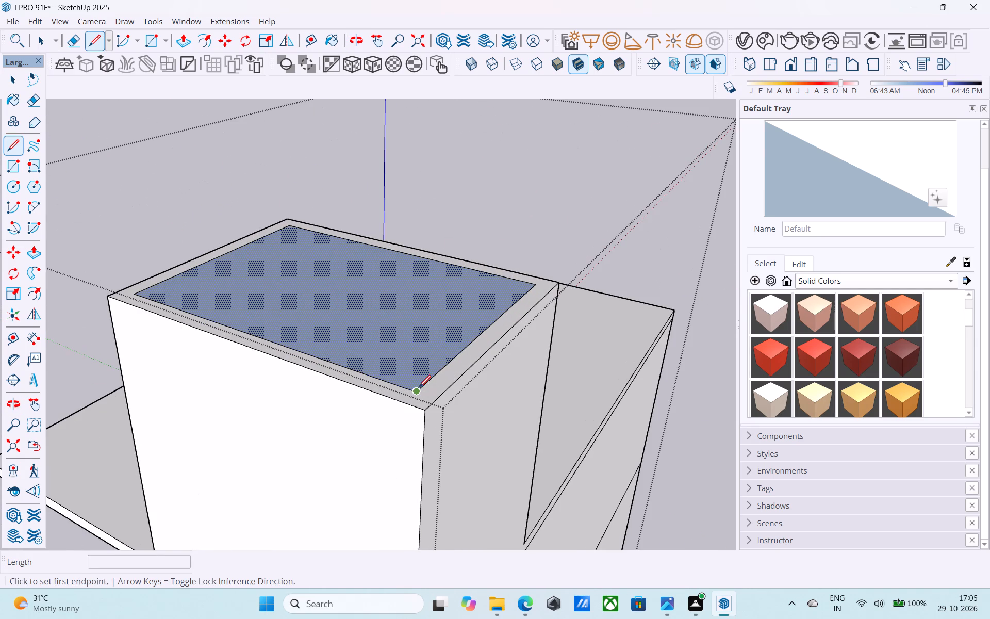
{"action": "left_click", "coordinate": [418, 372]}
{"action": "key", "text": "l"}
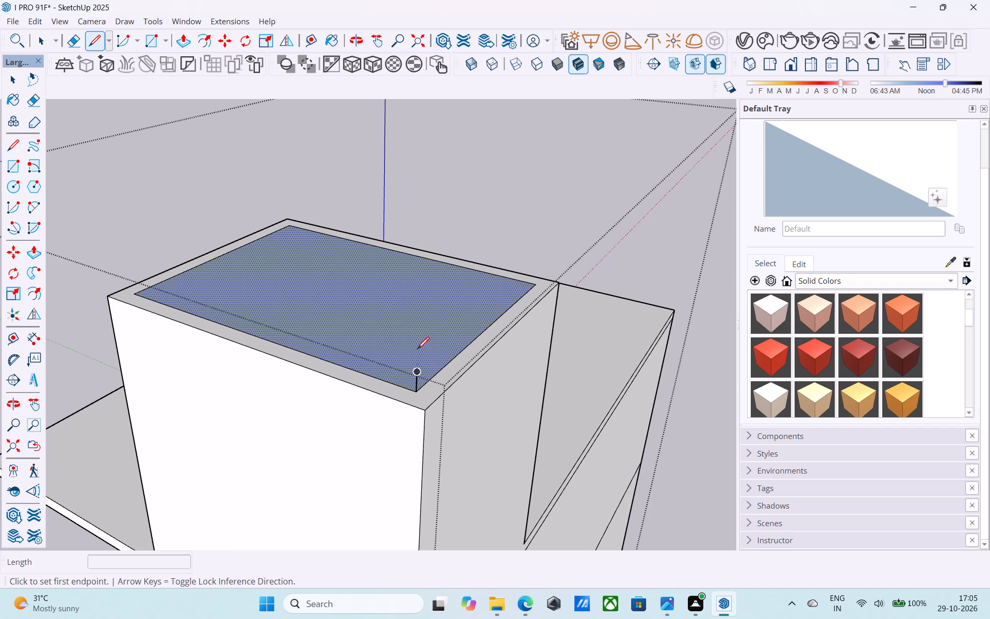
{"action": "left_click", "coordinate": [290, 220]}
{"action": "left_click", "coordinate": [294, 209]}
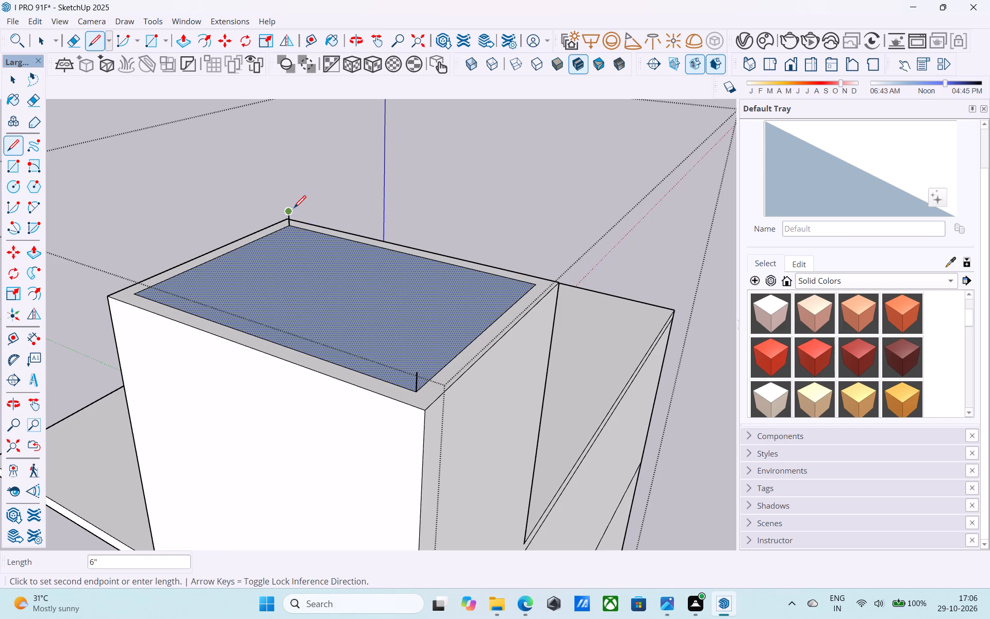
Draw a 6' 9" by 9' rectangle between the tops of the two 6" vertical lines above the rooftop room.
{"action": "key", "text": "r"}
{"action": "left_click", "coordinate": [288, 210]}
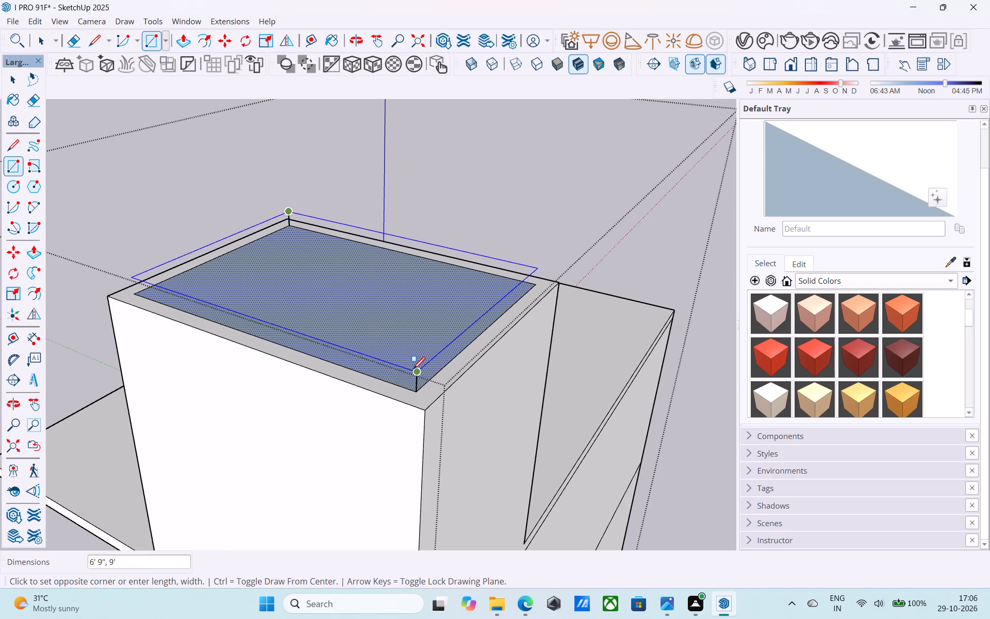
{"action": "left_click", "coordinate": [415, 370]}
Draw 6" vertical lines at the slab's two remaining corners, joining the room's inner wall corners to the raised rectangle.
{"action": "scroll", "coordinate": [419, 364], "scroll_direction": "up", "scroll_amount": 1}
{"action": "scroll", "coordinate": [422, 364], "scroll_direction": "down", "scroll_amount": 6}
{"action": "middle_click_drag", "start_coordinate": [426, 366], "coordinate": [648, 388]}
{"action": "key", "text": "l"}
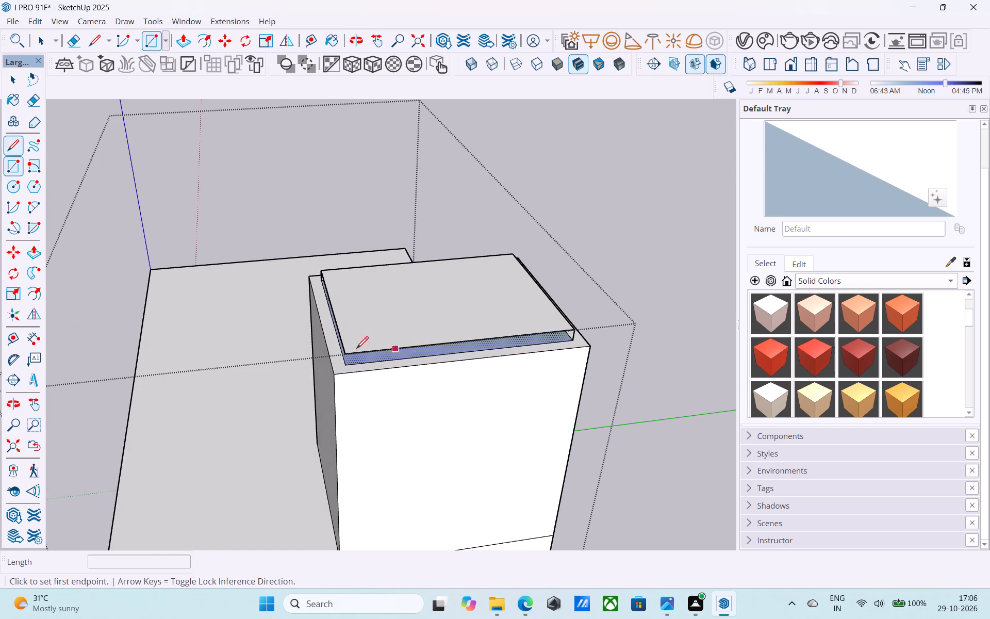
{"action": "scroll", "coordinate": [306, 362], "scroll_direction": "up", "scroll_amount": 9}
{"action": "left_click", "coordinate": [359, 376]}
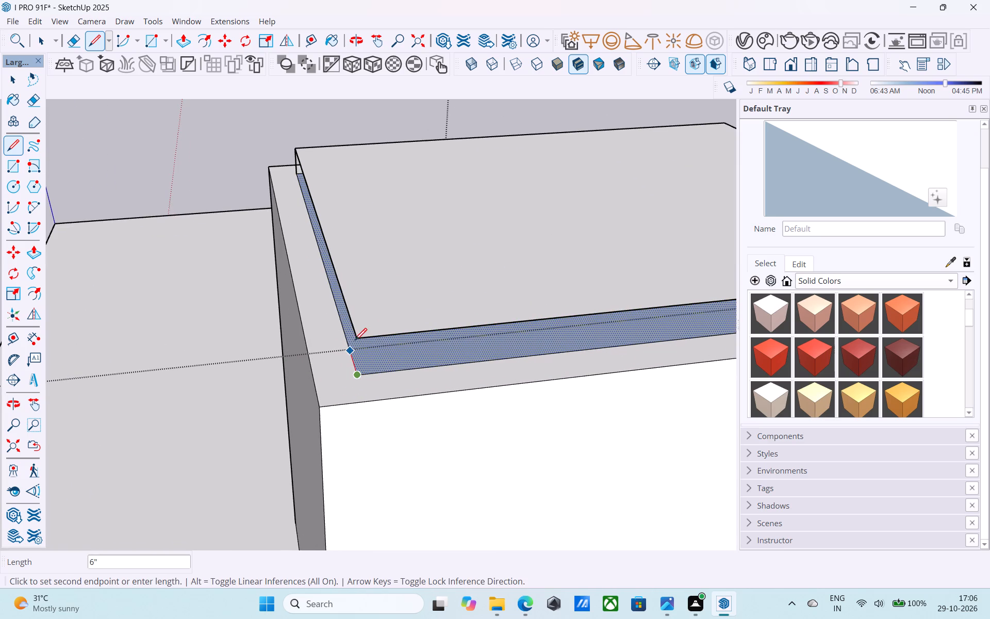
{"action": "left_click", "coordinate": [356, 337]}
{"action": "scroll", "coordinate": [335, 350], "scroll_direction": "down", "scroll_amount": 10}
{"action": "middle_click_drag", "start_coordinate": [465, 301], "coordinate": [58, 294]}
{"action": "scroll", "coordinate": [285, 297], "scroll_direction": "up", "scroll_amount": 5}
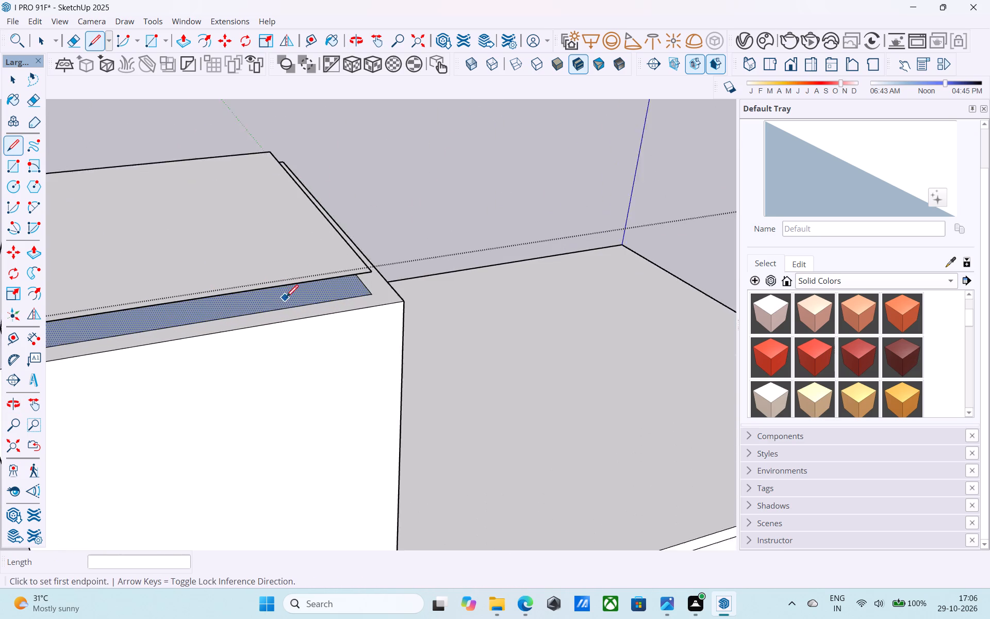
{"action": "scroll", "coordinate": [286, 298], "scroll_direction": "up", "scroll_amount": 4}
{"action": "left_click", "coordinate": [398, 286]}
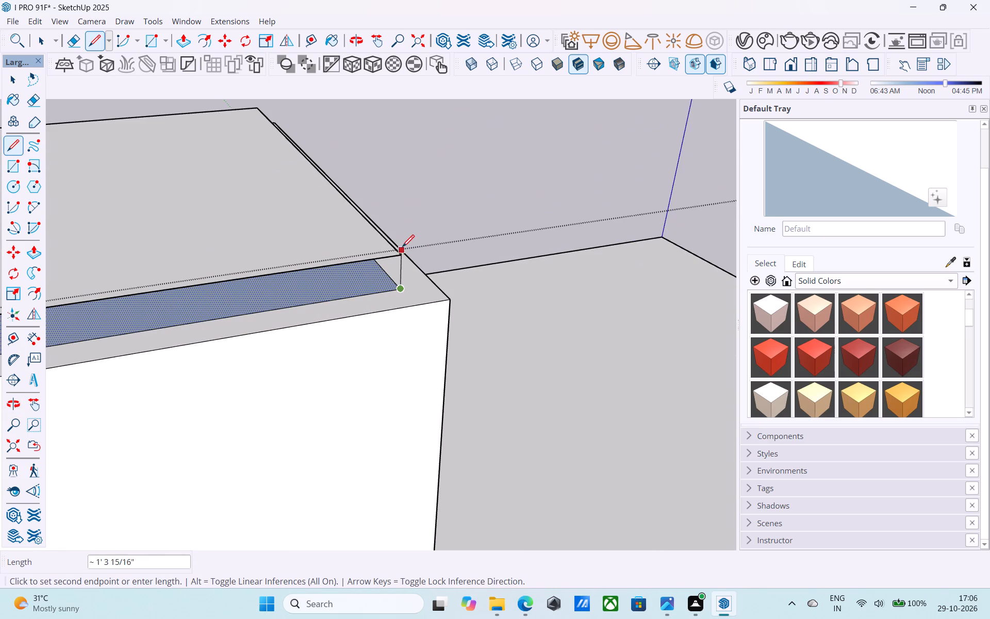
{"action": "left_click", "coordinate": [403, 252]}
Reverse the rooftop slab's edge faces on the outer side wall and on the porch-side front.
{"action": "key", "text": "space"}
{"action": "scroll", "coordinate": [395, 269], "scroll_direction": "down", "scroll_amount": 6}
{"action": "middle_click_drag", "start_coordinate": [269, 301], "coordinate": [445, 255]}
{"action": "scroll", "coordinate": [327, 282], "scroll_direction": "up", "scroll_amount": 5}
{"action": "left_click", "coordinate": [327, 280]}
{"action": "right_click", "coordinate": [327, 280]}
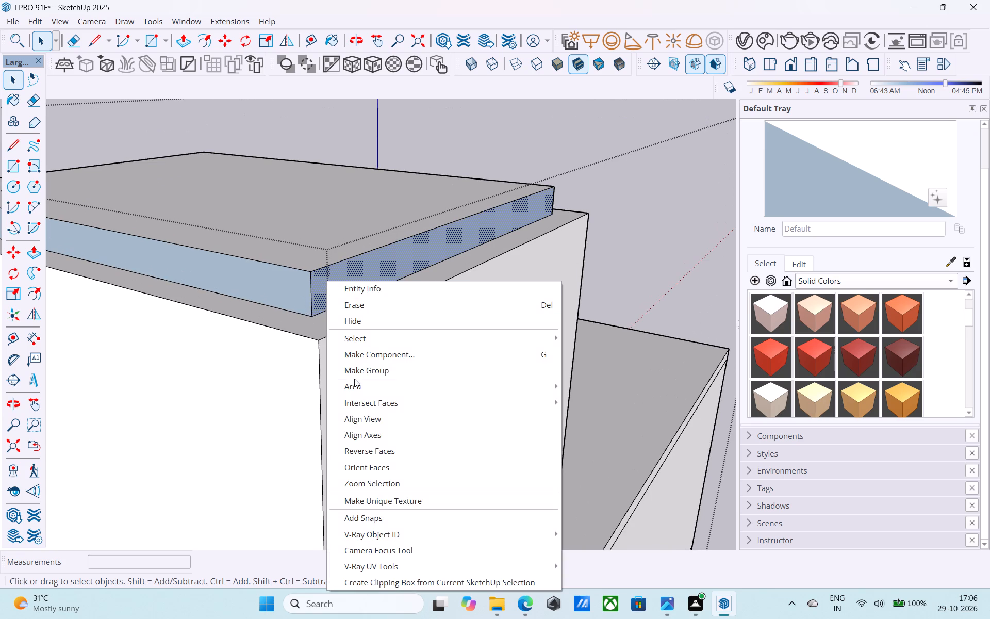
{"action": "left_click", "coordinate": [377, 456]}
{"action": "left_click", "coordinate": [270, 295]}
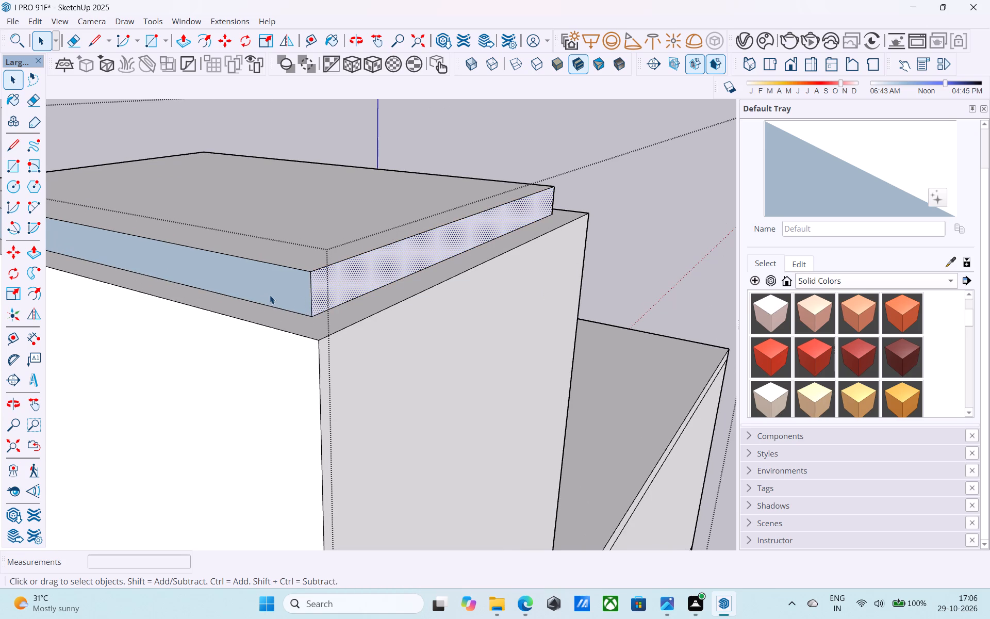
{"action": "right_click", "coordinate": [270, 295]}
{"action": "left_click", "coordinate": [323, 467]}
Reverse the rooftop slab's other two edge faces, toward the open roof and at the rear.
{"action": "scroll", "coordinate": [353, 451], "scroll_direction": "down", "scroll_amount": 11}
{"action": "middle_click_drag", "start_coordinate": [311, 371], "coordinate": [355, 371]}
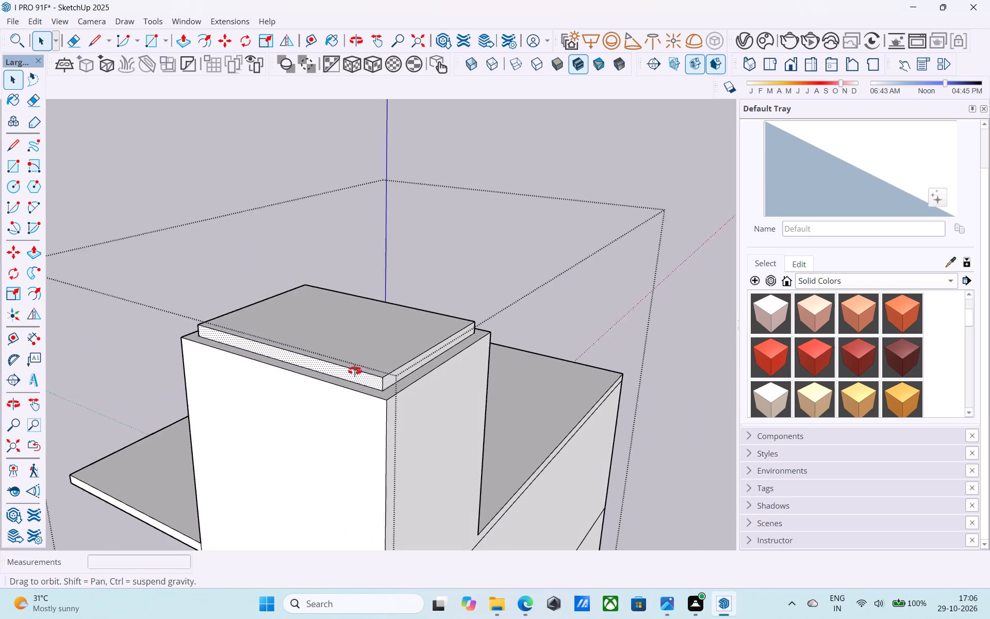
{"action": "middle_click_drag", "start_coordinate": [355, 371], "coordinate": [873, 370]}
{"action": "middle_click_drag", "start_coordinate": [538, 342], "coordinate": [667, 330]}
{"action": "scroll", "coordinate": [458, 298], "scroll_direction": "up", "scroll_amount": 11}
{"action": "scroll", "coordinate": [531, 318], "scroll_direction": "up", "scroll_amount": 2}
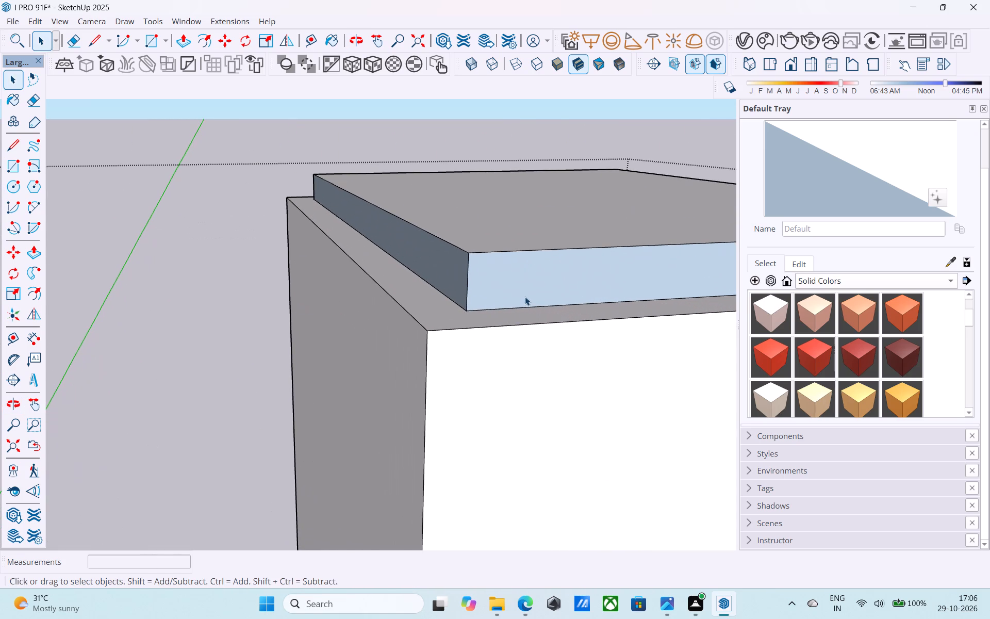
{"action": "left_click", "coordinate": [524, 295]}
{"action": "right_click", "coordinate": [524, 295]}
{"action": "right_click", "coordinate": [524, 295]}
{"action": "right_click", "coordinate": [524, 295]}
{"action": "left_click", "coordinate": [572, 464]}
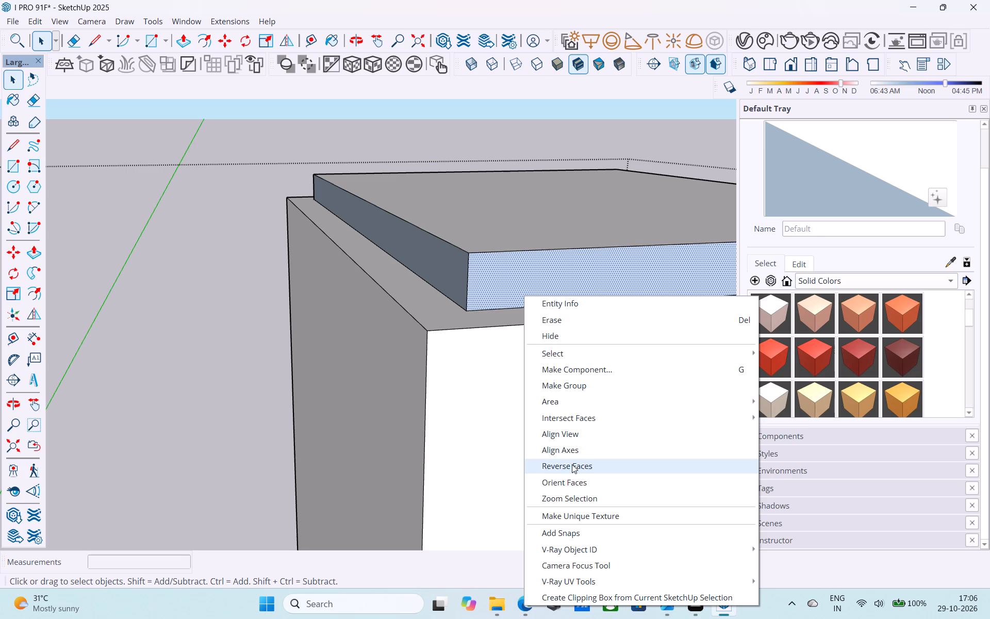
{"action": "left_click", "coordinate": [432, 263]}
{"action": "right_click", "coordinate": [435, 258]}
{"action": "left_click", "coordinate": [499, 435]}
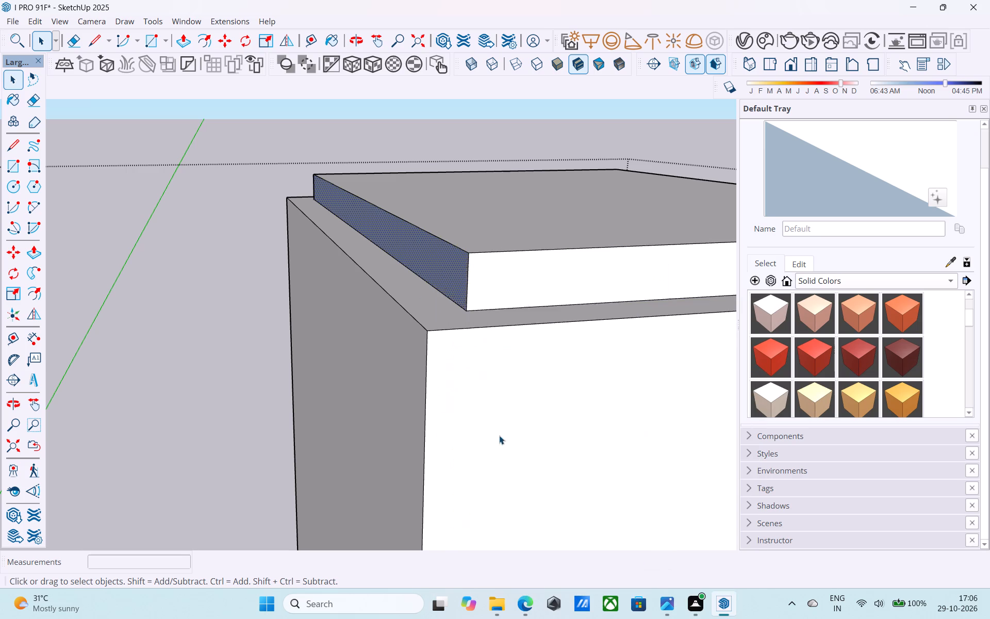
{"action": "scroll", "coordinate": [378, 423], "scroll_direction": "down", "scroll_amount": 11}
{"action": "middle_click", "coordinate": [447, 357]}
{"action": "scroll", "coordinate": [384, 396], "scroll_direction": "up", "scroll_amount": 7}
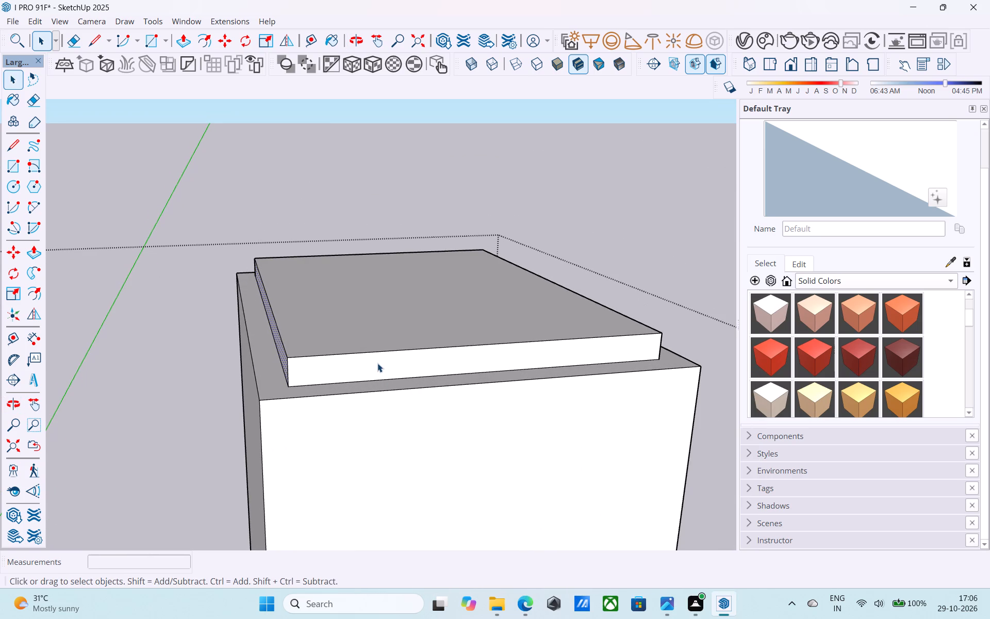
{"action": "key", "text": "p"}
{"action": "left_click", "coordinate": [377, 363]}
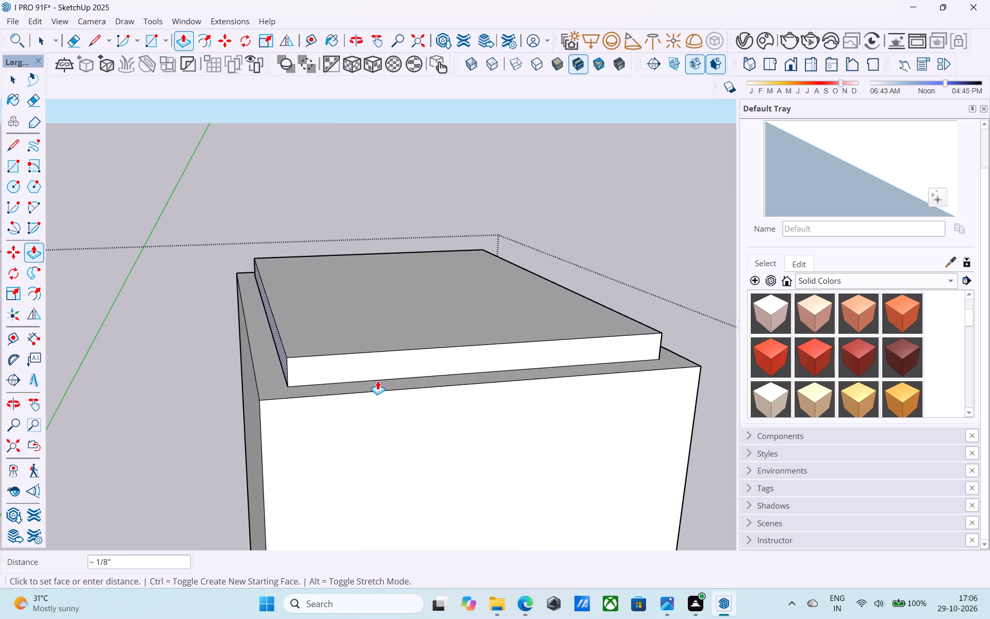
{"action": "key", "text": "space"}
Push/Pull the slab's edge face toward the open roof outward, flush with the outer face of the wall below.
{"action": "left_click", "coordinate": [378, 371]}
{"action": "key", "text": "p"}
{"action": "left_click", "coordinate": [378, 371]}
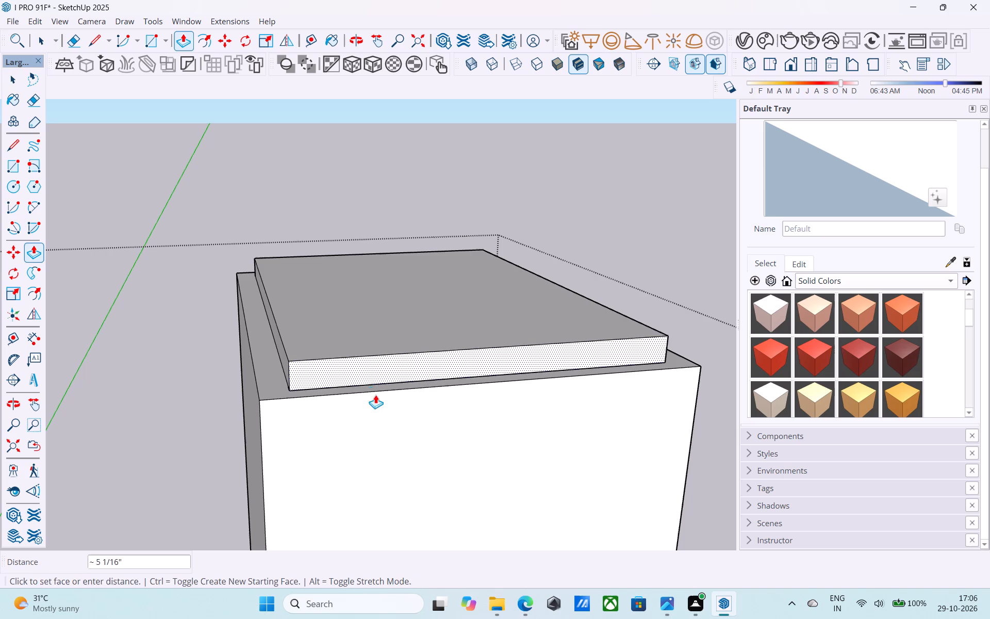
{"action": "left_click", "coordinate": [376, 402]}
{"action": "key", "text": "space"}
Push/Pull the slab's adjacent rear edge face outward, flush with the outer face of the wall below.
{"action": "scroll", "coordinate": [296, 369], "scroll_direction": "up", "scroll_amount": 2}
{"action": "middle_click_drag", "start_coordinate": [296, 369], "coordinate": [393, 344]}
{"action": "left_click", "coordinate": [263, 389]}
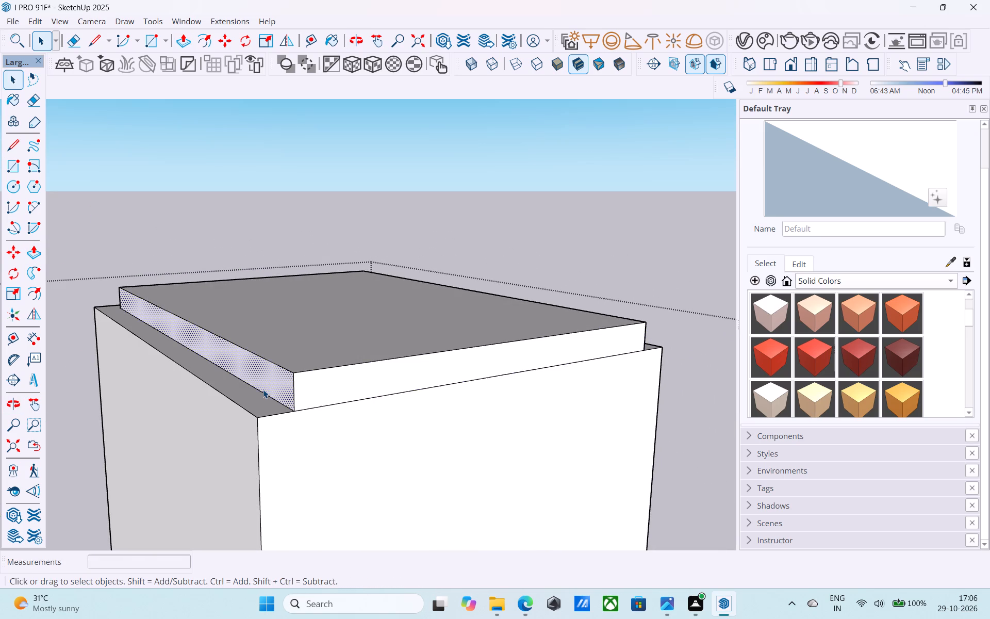
{"action": "key", "text": "p"}
{"action": "left_click", "coordinate": [263, 389]}
{"action": "left_click", "coordinate": [226, 419]}
{"action": "key", "text": "space"}
Push/Pull the slab's porch-side front edge face outward 6", flush with the room's outer wall face.
{"action": "scroll", "coordinate": [226, 419], "scroll_direction": "down", "scroll_amount": 6}
{"action": "middle_click_drag", "start_coordinate": [226, 419], "coordinate": [662, 494]}
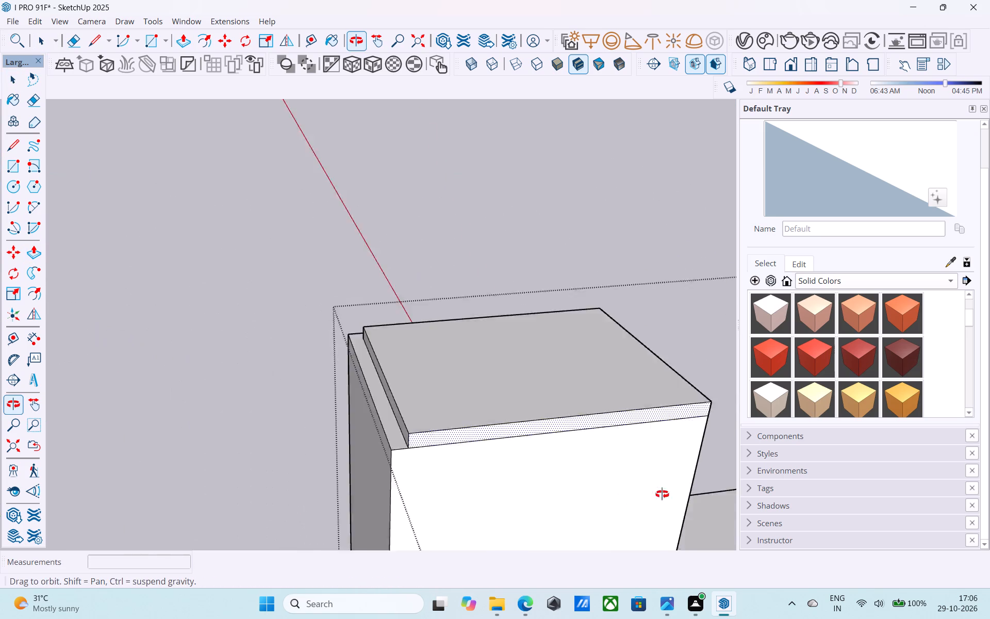
{"action": "middle_click_drag", "start_coordinate": [662, 494], "coordinate": [720, 486]}
{"action": "scroll", "coordinate": [713, 481], "scroll_direction": "up", "scroll_amount": 1}
{"action": "scroll", "coordinate": [389, 379], "scroll_direction": "down", "scroll_amount": 1}
{"action": "middle_click_drag", "start_coordinate": [388, 379], "coordinate": [702, 338]}
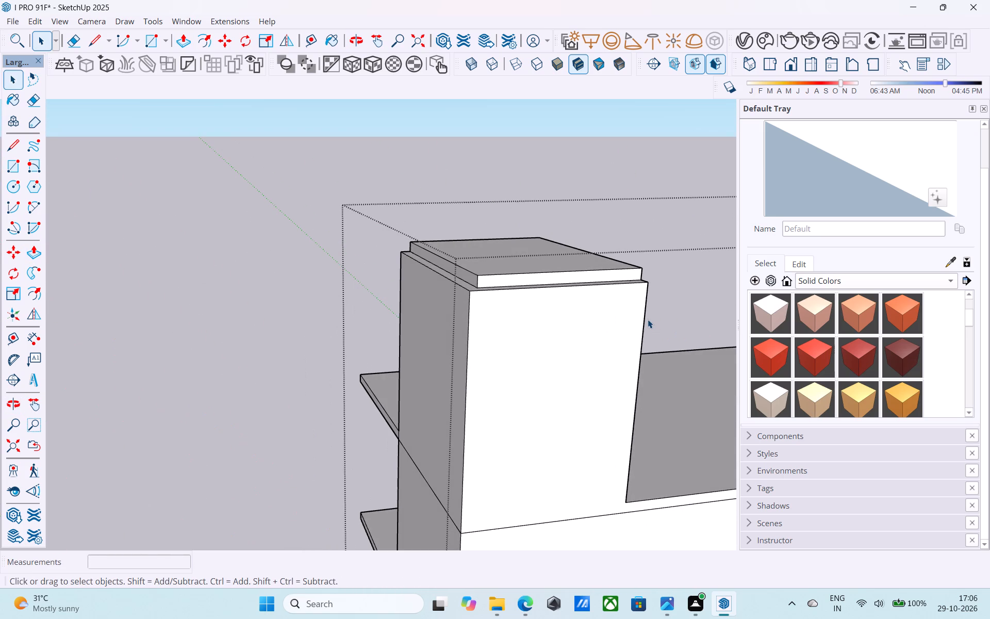
{"action": "scroll", "coordinate": [475, 300], "scroll_direction": "up", "scroll_amount": 7}
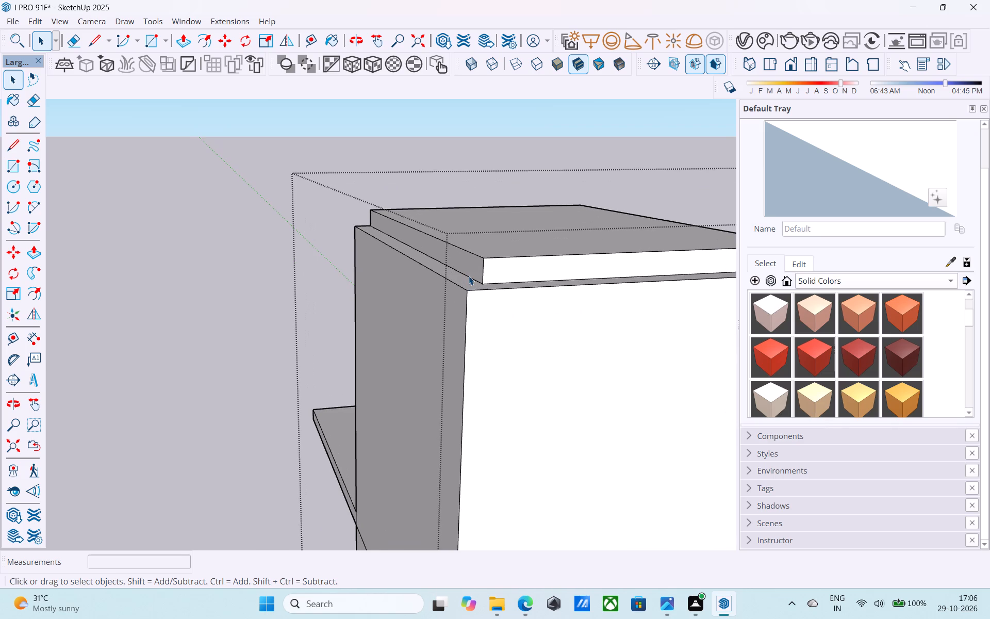
{"action": "left_click", "coordinate": [469, 276]}
{"action": "left_click", "coordinate": [471, 263]}
{"action": "key", "text": "p"}
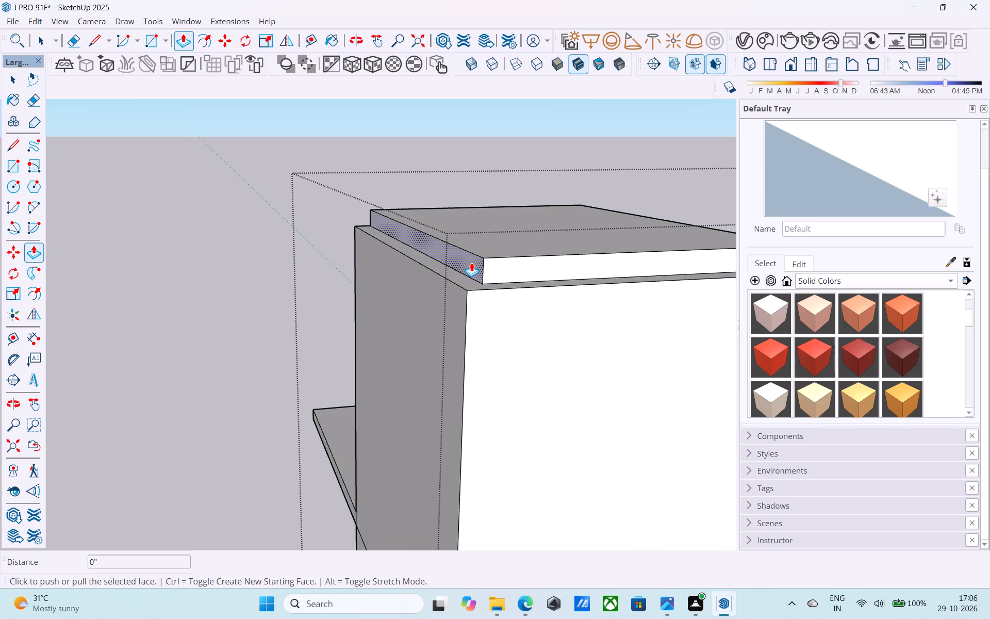
{"action": "left_click", "coordinate": [471, 263]}
{"action": "scroll", "coordinate": [471, 263], "scroll_direction": "down", "scroll_amount": 4}
{"action": "left_click", "coordinate": [459, 296]}
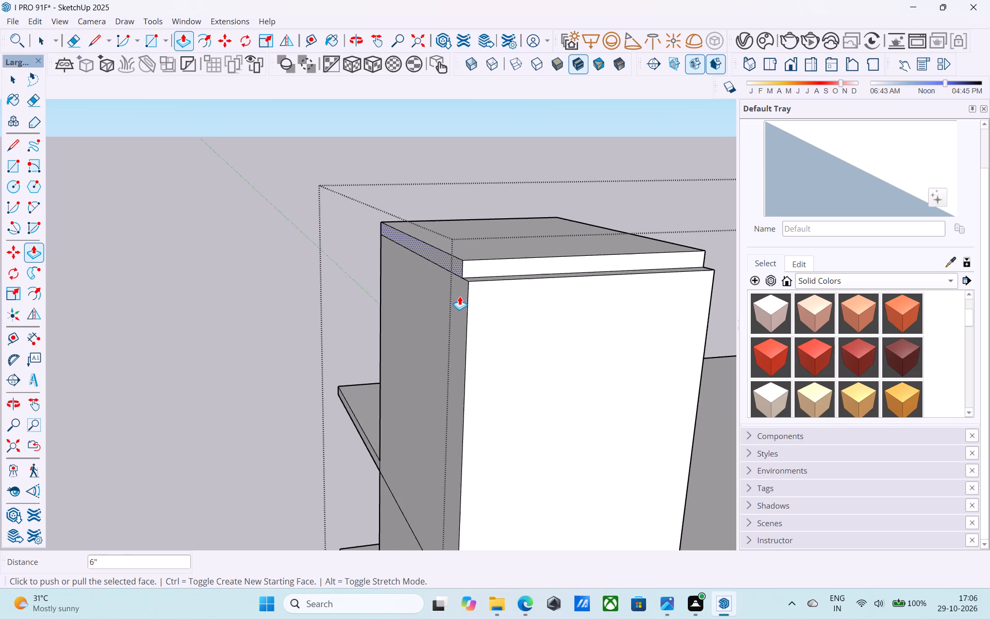
{"action": "scroll", "coordinate": [459, 296], "scroll_direction": "up", "scroll_amount": 2}
Push/Pull the slab's last recessed edge face, on the outer side wall, outward 6" to the wall face.
{"action": "key", "text": "space"}
{"action": "left_click", "coordinate": [480, 262]}
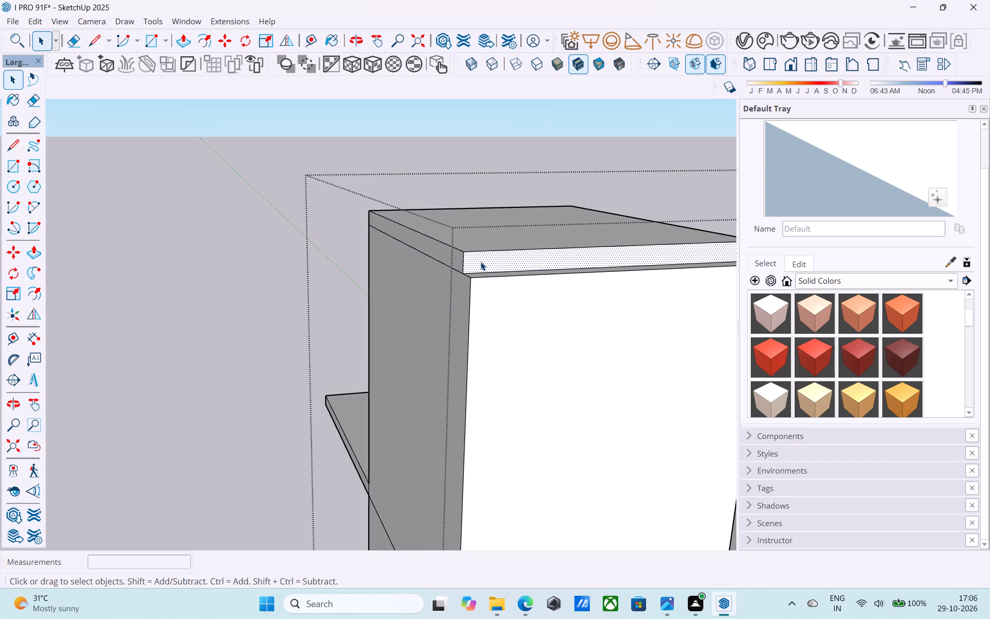
{"action": "key", "text": "p"}
{"action": "left_click", "coordinate": [481, 262]}
{"action": "left_click", "coordinate": [487, 293]}
Examine the house from the front and sides, checking the rooftop room, its slab and the porch levels.
{"action": "scroll", "coordinate": [487, 293], "scroll_direction": "down", "scroll_amount": 5}
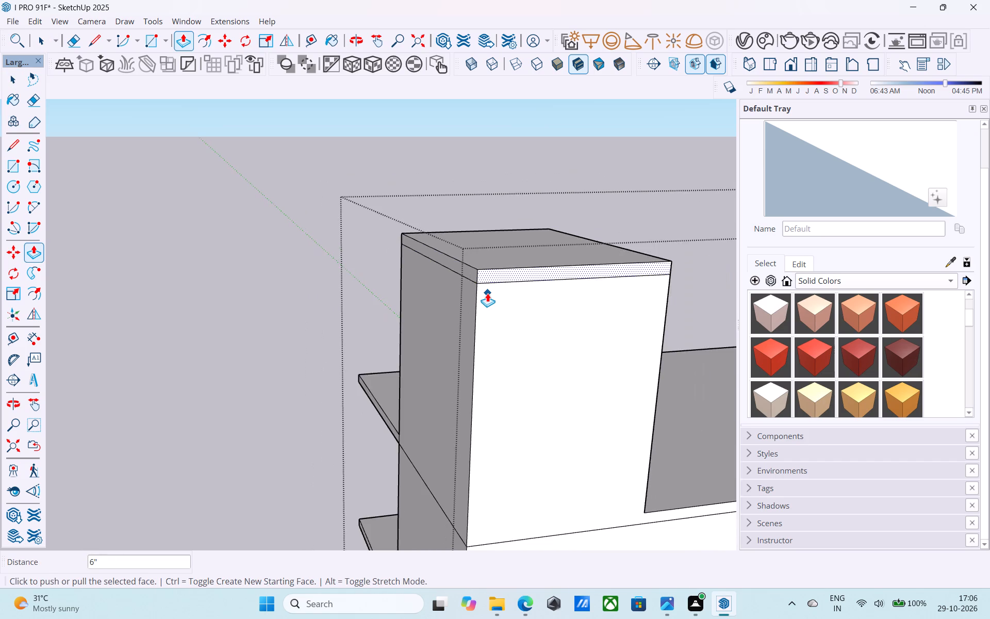
{"action": "middle_click_drag", "start_coordinate": [487, 294], "coordinate": [484, 248]}
{"action": "scroll", "coordinate": [480, 242], "scroll_direction": "down", "scroll_amount": 5}
{"action": "middle_click_drag", "start_coordinate": [354, 338], "coordinate": [530, 347]}
{"action": "scroll", "coordinate": [530, 347], "scroll_direction": "down", "scroll_amount": 8}
{"action": "middle_click_drag", "start_coordinate": [457, 366], "coordinate": [529, 364]}
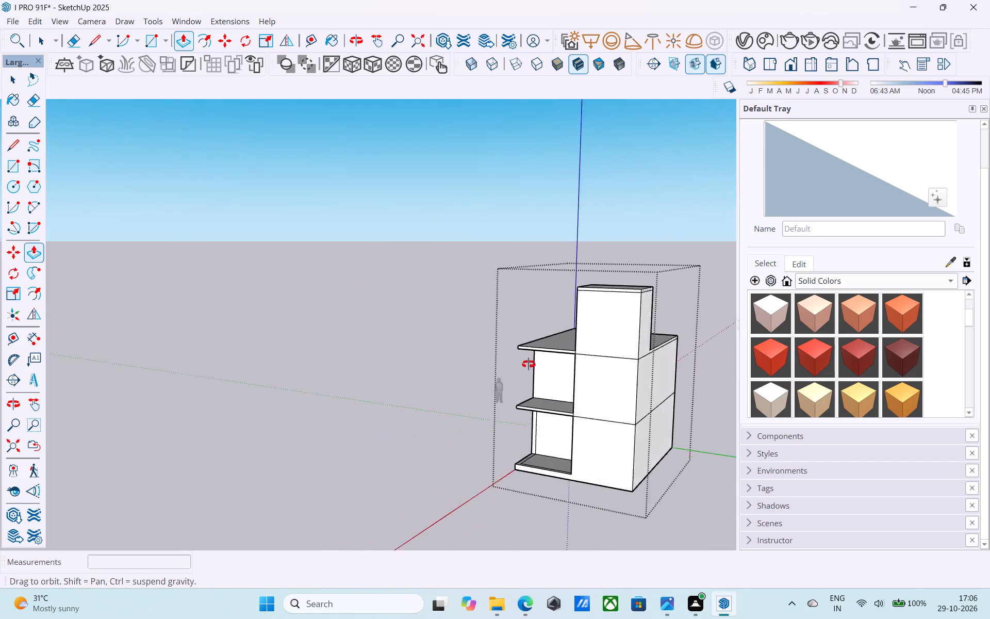
{"action": "middle_click_drag", "start_coordinate": [529, 364], "coordinate": [581, 366]}
{"action": "scroll", "coordinate": [668, 360], "scroll_direction": "up", "scroll_amount": 11}
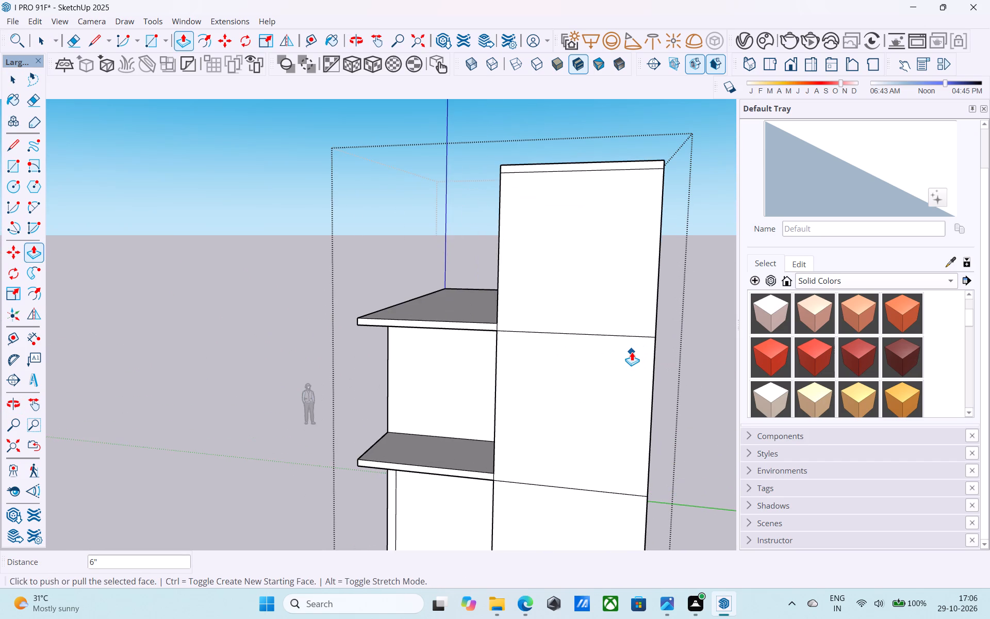
{"action": "scroll", "coordinate": [632, 350], "scroll_direction": "down", "scroll_amount": 4}
{"action": "scroll", "coordinate": [570, 347], "scroll_direction": "down", "scroll_amount": 5}
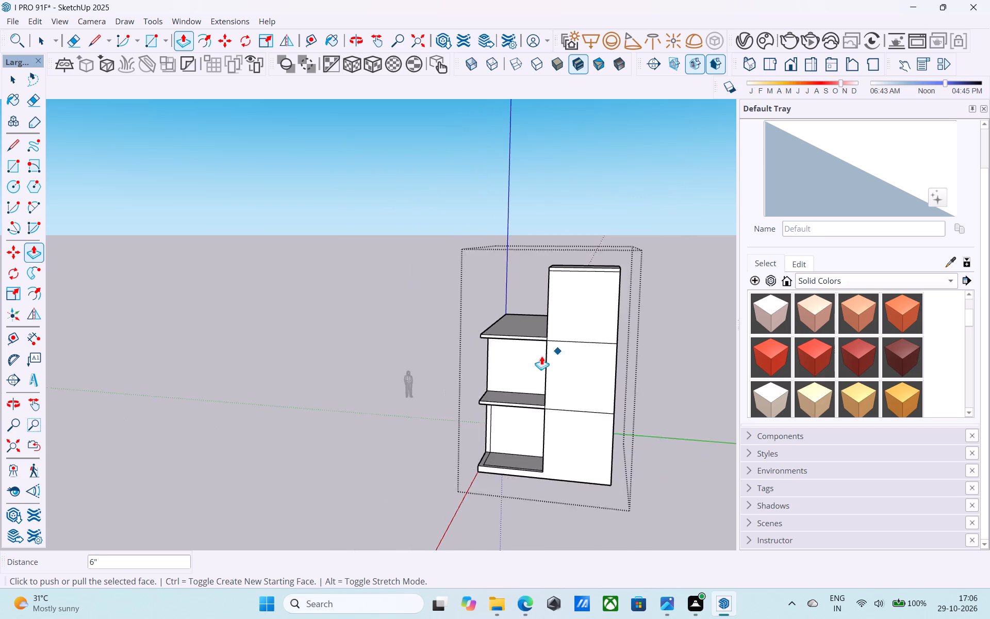
{"action": "middle_click_drag", "start_coordinate": [541, 356], "coordinate": [667, 354]}
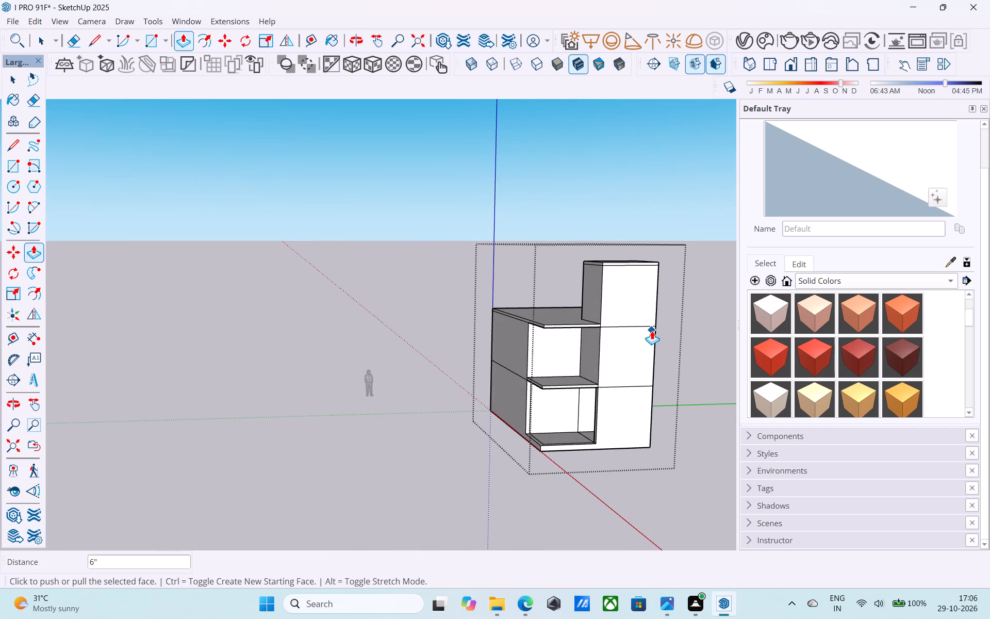
{"action": "scroll", "coordinate": [652, 330], "scroll_direction": "up", "scroll_amount": 6}
{"action": "middle_click_drag", "start_coordinate": [633, 330], "coordinate": [611, 328]}
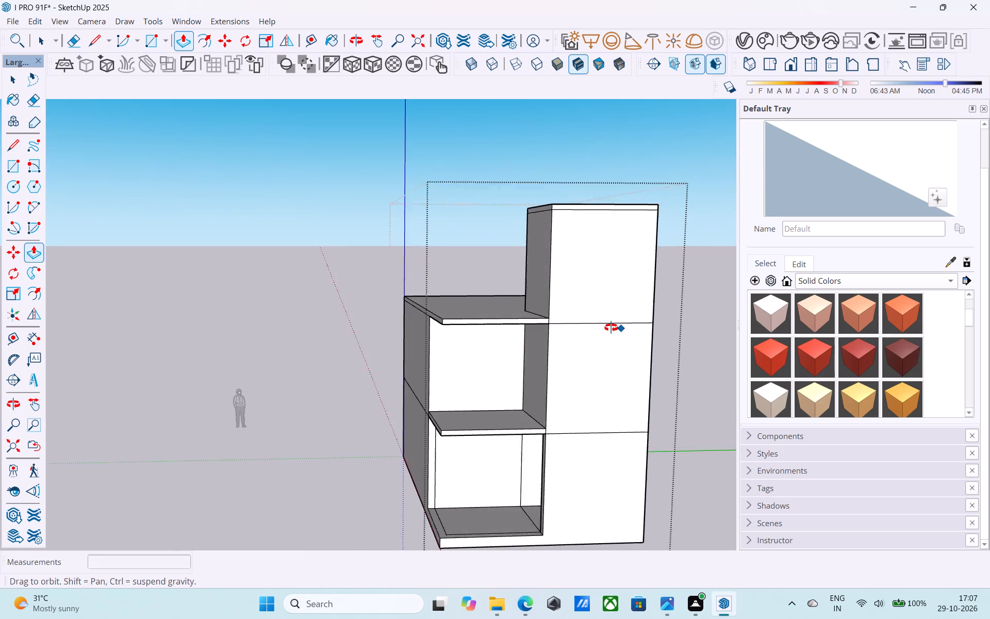
{"action": "middle_click_drag", "start_coordinate": [611, 328], "coordinate": [608, 327]}
{"action": "scroll", "coordinate": [608, 327], "scroll_direction": "down", "scroll_amount": 5}
{"action": "middle_click_drag", "start_coordinate": [610, 333], "coordinate": [645, 343]}
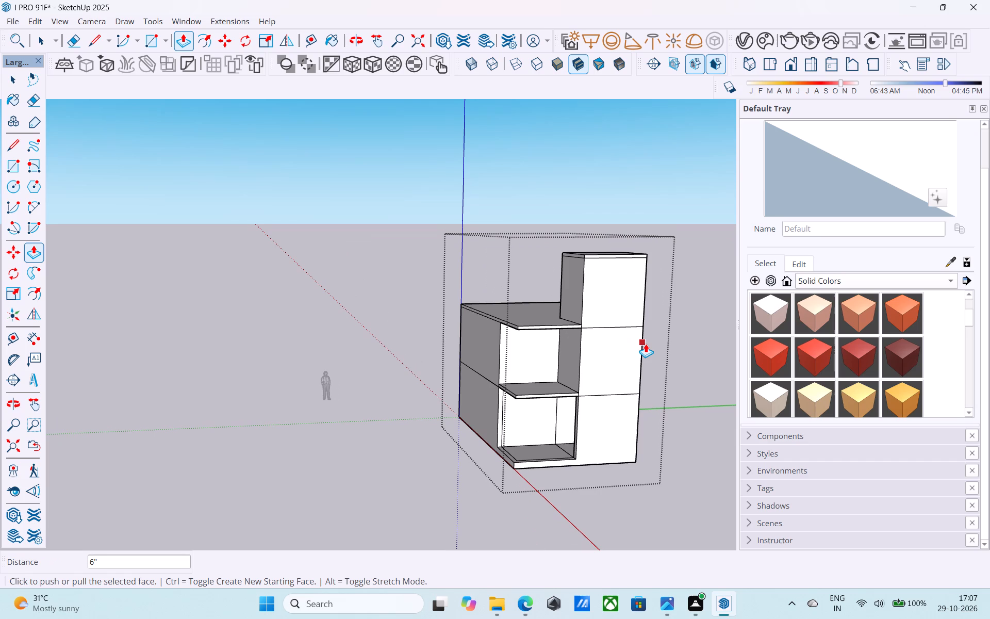
{"action": "scroll", "coordinate": [645, 342], "scroll_direction": "down", "scroll_amount": 3}
{"action": "scroll", "coordinate": [645, 342], "scroll_direction": "up", "scroll_amount": 9}
Save the model.
{"action": "key", "text": "space"}
{"action": "key", "text": "ctrl+s"}
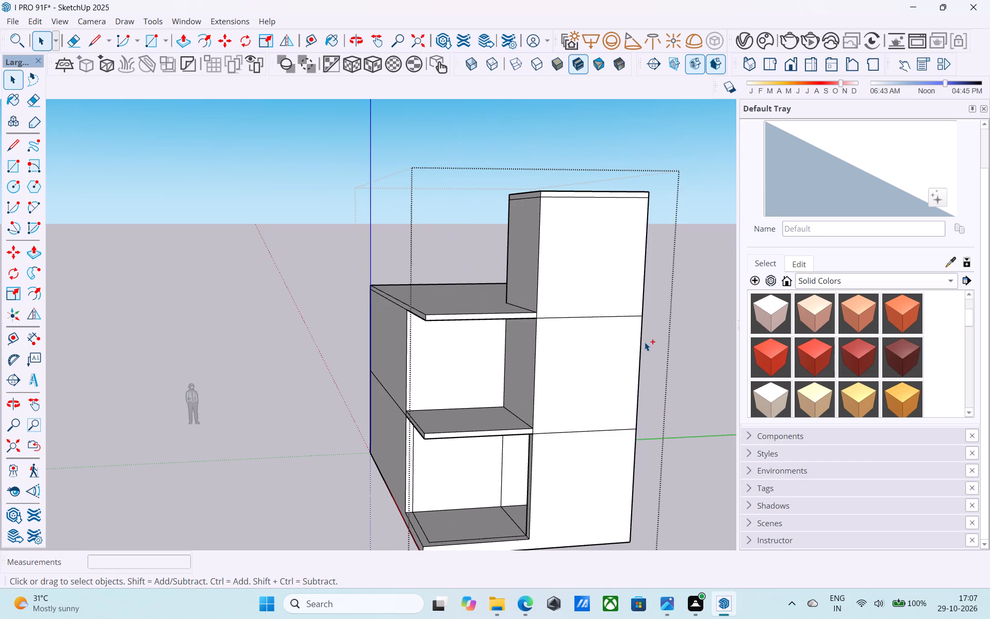
Inspect the saved house from below, from the front and from above, including the porch slab undersides.
{"action": "middle_click_drag", "start_coordinate": [639, 340], "coordinate": [620, 329]}
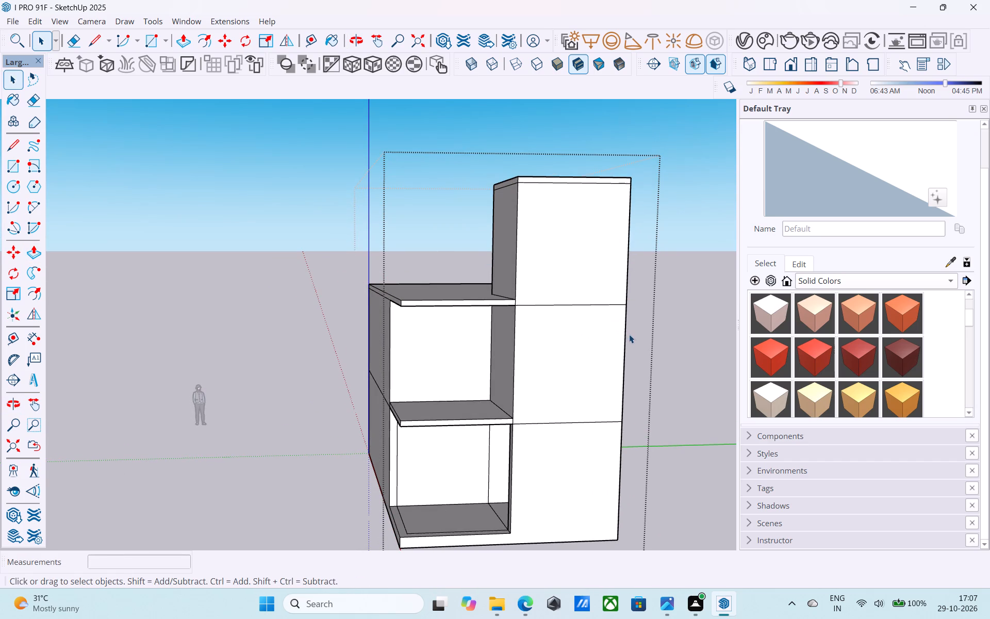
{"action": "scroll", "coordinate": [629, 334], "scroll_direction": "down", "scroll_amount": 4}
{"action": "middle_click_drag", "start_coordinate": [632, 332], "coordinate": [692, 259]}
{"action": "scroll", "coordinate": [599, 347], "scroll_direction": "up", "scroll_amount": 9}
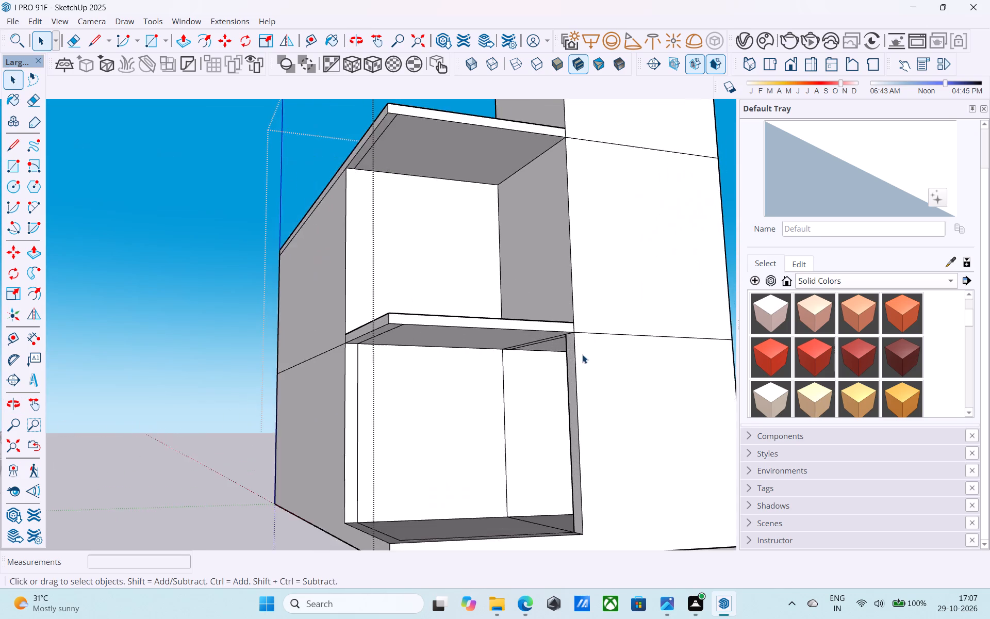
{"action": "middle_click_drag", "start_coordinate": [579, 378], "coordinate": [519, 499]}
{"action": "scroll", "coordinate": [513, 454], "scroll_direction": "down", "scroll_amount": 6}
{"action": "middle_click_drag", "start_coordinate": [513, 454], "coordinate": [534, 368]}
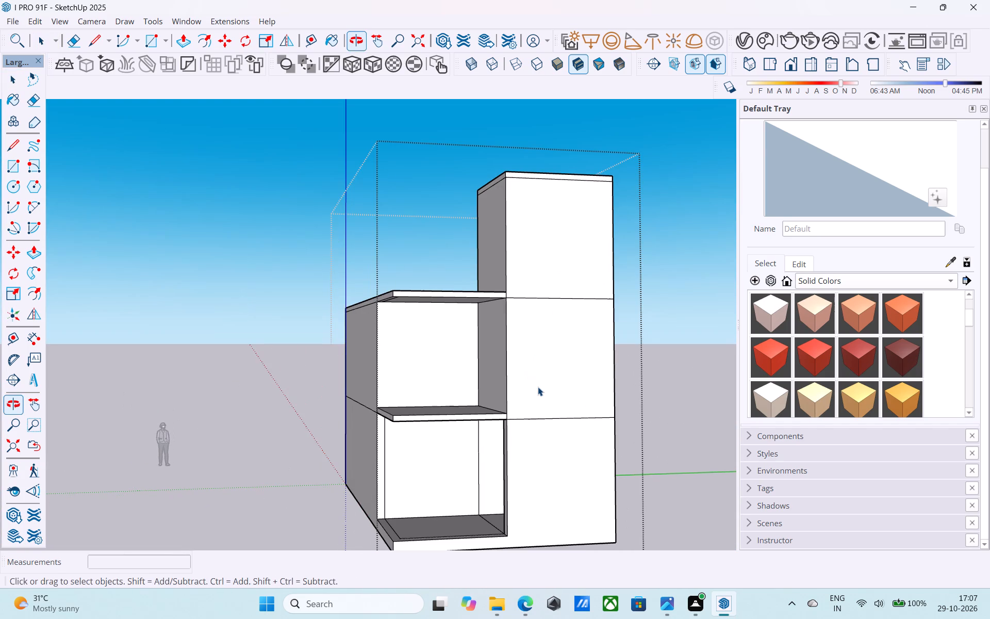
{"action": "middle_click_drag", "start_coordinate": [553, 406], "coordinate": [543, 384]}
{"action": "scroll", "coordinate": [555, 380], "scroll_direction": "up", "scroll_amount": 5}
{"action": "scroll", "coordinate": [556, 380], "scroll_direction": "down", "scroll_amount": 6}
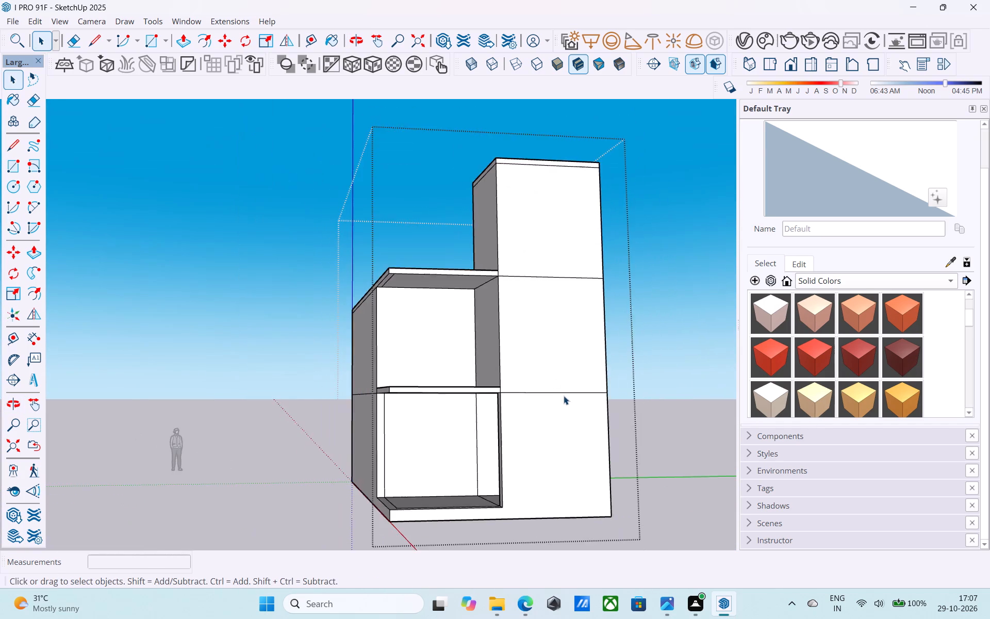
{"action": "middle_click_drag", "start_coordinate": [559, 392], "coordinate": [554, 357]}
{"action": "scroll", "coordinate": [566, 372], "scroll_direction": "up", "scroll_amount": 1}
{"action": "middle_click_drag", "start_coordinate": [566, 372], "coordinate": [434, 403]}
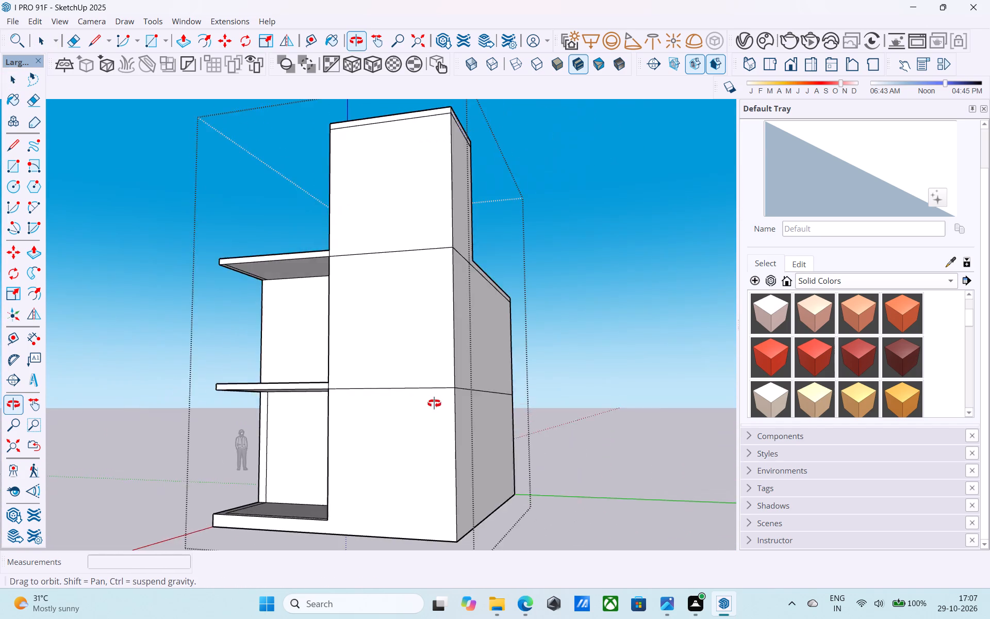
{"action": "middle_click_drag", "start_coordinate": [434, 403], "coordinate": [517, 508]}
{"action": "scroll", "coordinate": [484, 484], "scroll_direction": "down", "scroll_amount": 3}
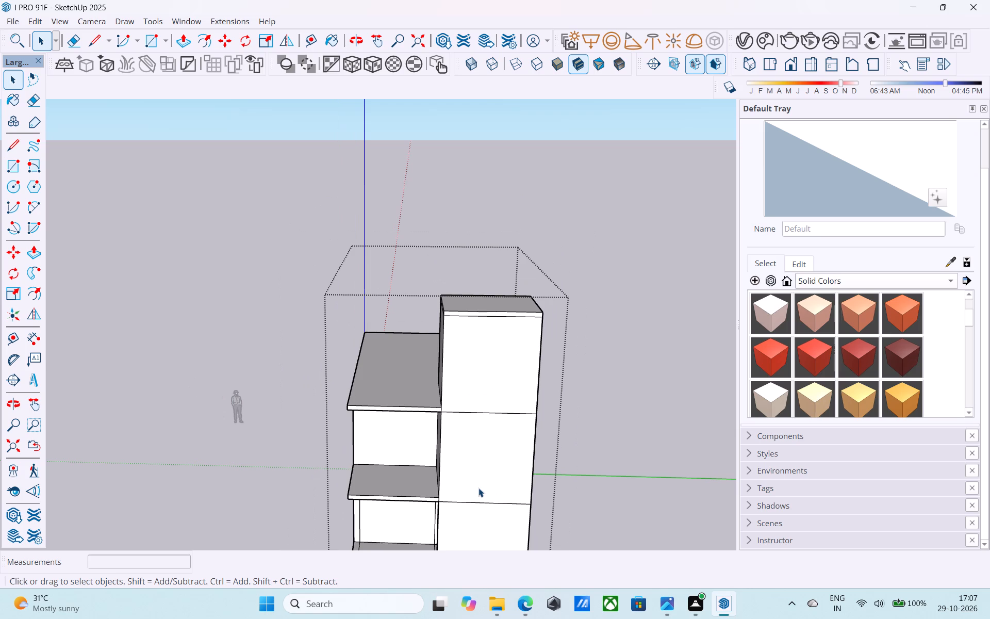
Erase the two horizontal floor-level lines crossing the tall front wall beside the porch.
{"action": "scroll", "coordinate": [479, 486], "scroll_direction": "up", "scroll_amount": 3}
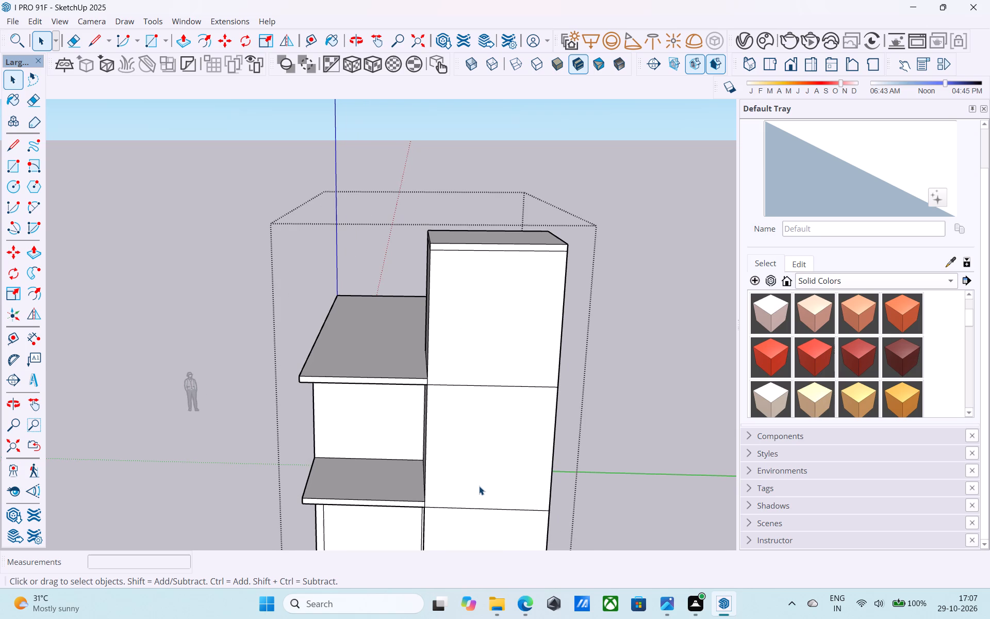
{"action": "scroll", "coordinate": [480, 486], "scroll_direction": "down", "scroll_amount": 5}
{"action": "middle_click_drag", "start_coordinate": [481, 487], "coordinate": [494, 421]}
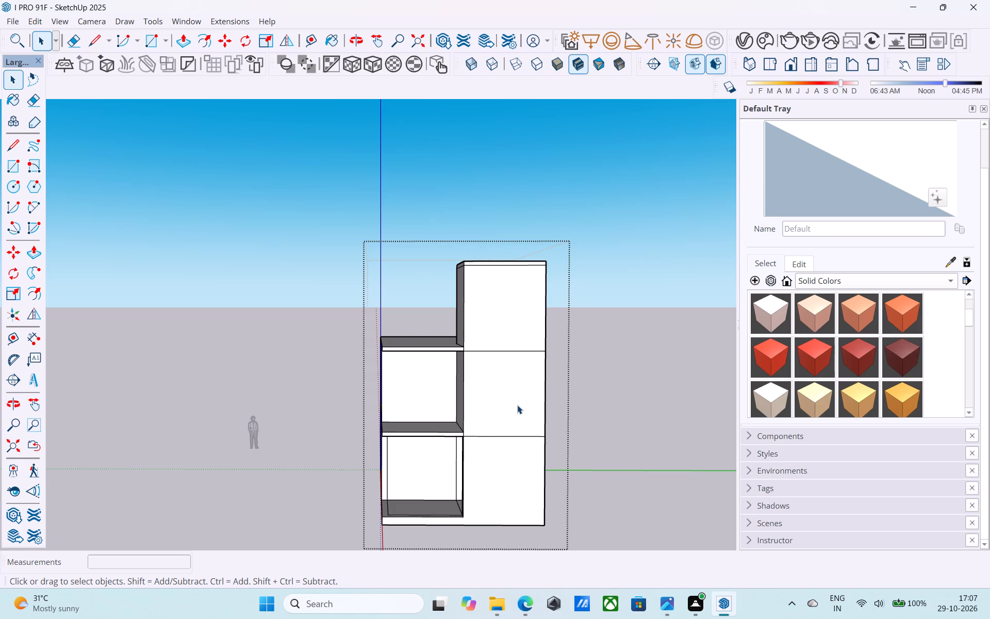
{"action": "scroll", "coordinate": [517, 405], "scroll_direction": "up", "scroll_amount": 4}
{"action": "key", "text": "e"}
{"action": "left_click_drag", "start_coordinate": [509, 308], "coordinate": [516, 341]}
{"action": "scroll", "coordinate": [521, 358], "scroll_direction": "down", "scroll_amount": 5}
{"action": "left_click_drag", "start_coordinate": [512, 398], "coordinate": [516, 448]}
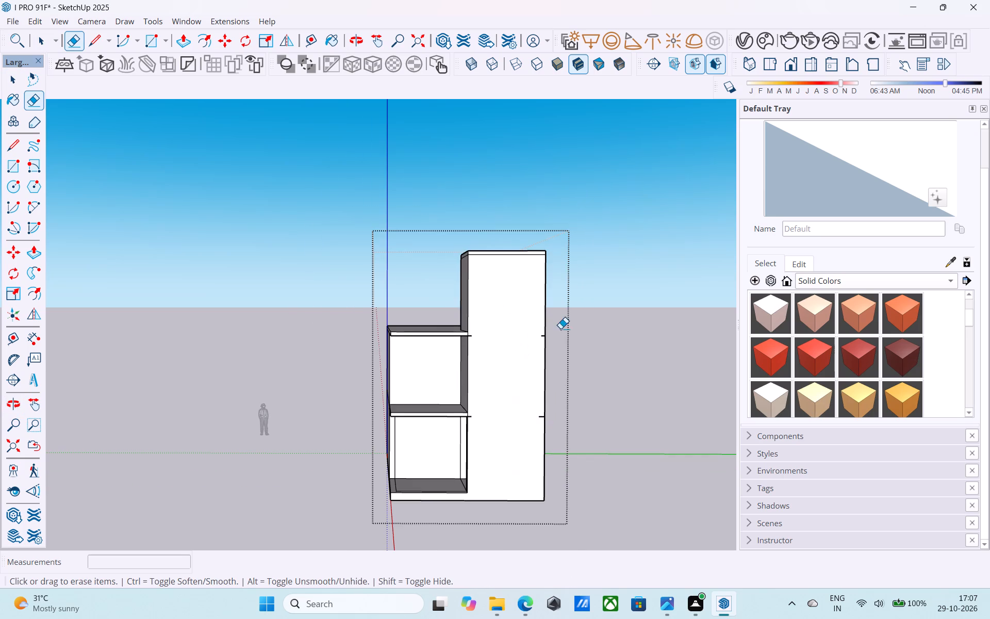
Erase the short leftover line stubs at both ends of the two former floor-level lines on the front wall.
{"action": "scroll", "coordinate": [559, 324], "scroll_direction": "up", "scroll_amount": 12}
{"action": "left_click", "coordinate": [525, 351]}
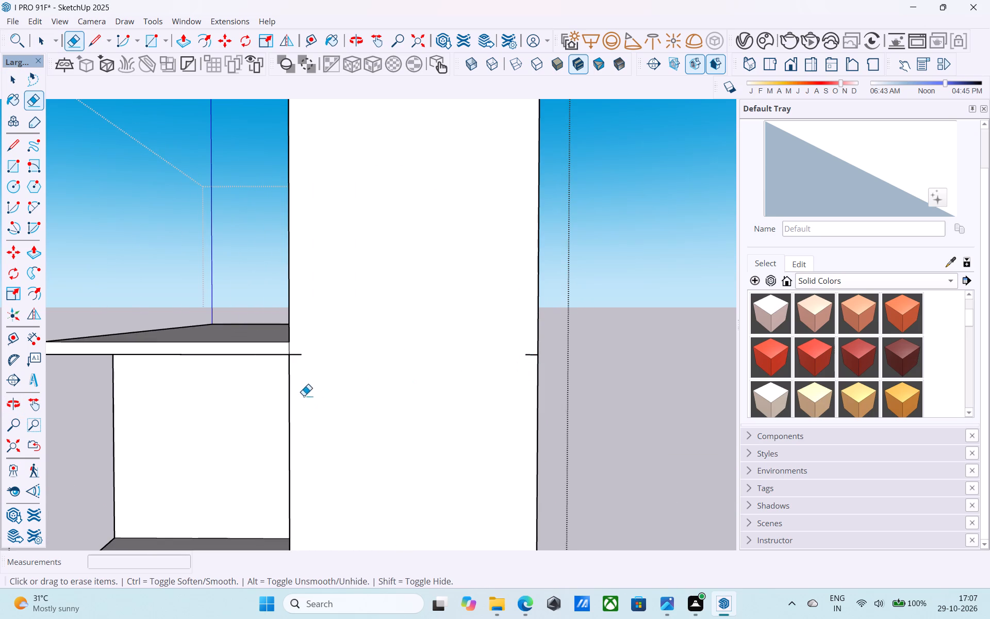
{"action": "left_click", "coordinate": [296, 356]}
{"action": "left_click_drag", "start_coordinate": [532, 353], "coordinate": [532, 358]}
{"action": "scroll", "coordinate": [484, 315], "scroll_direction": "down", "scroll_amount": 9}
{"action": "scroll", "coordinate": [487, 441], "scroll_direction": "up", "scroll_amount": 9}
{"action": "left_click_drag", "start_coordinate": [511, 431], "coordinate": [508, 439]}
{"action": "left_click", "coordinate": [263, 430]}
{"action": "scroll", "coordinate": [316, 411], "scroll_direction": "down", "scroll_amount": 14}
Draw a short vertical line down the plinth's front face, from the porch-side wall corner to the bottom edge.
{"action": "middle_click_drag", "start_coordinate": [382, 410], "coordinate": [376, 417]}
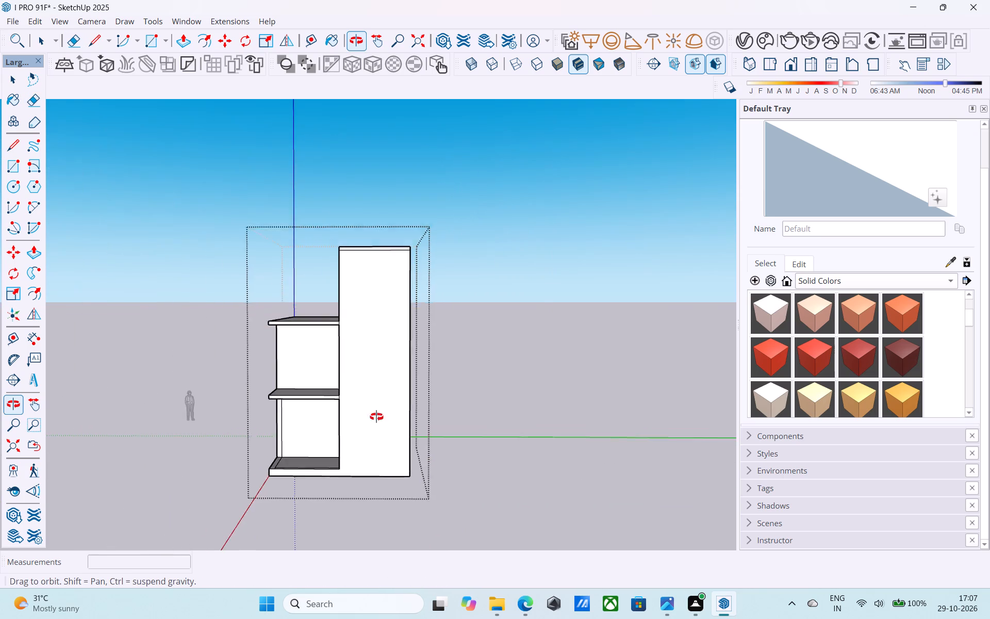
{"action": "middle_click_drag", "start_coordinate": [376, 417], "coordinate": [324, 472]}
{"action": "scroll", "coordinate": [325, 472], "scroll_direction": "up", "scroll_amount": 4}
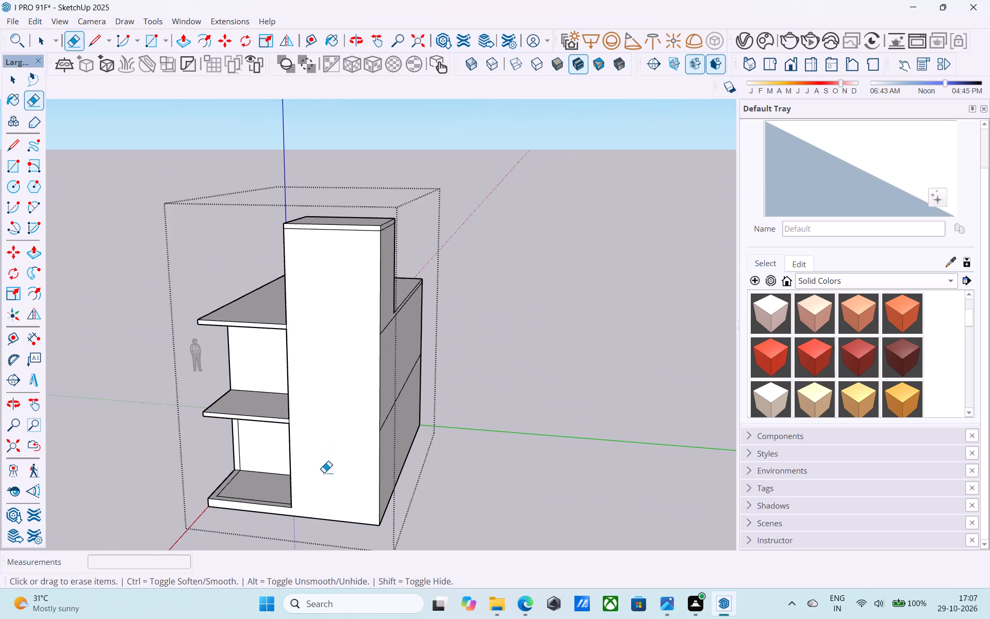
{"action": "scroll", "coordinate": [324, 473], "scroll_direction": "up", "scroll_amount": 1}
{"action": "middle_click_drag", "start_coordinate": [292, 509], "coordinate": [412, 503]}
{"action": "key", "text": "l"}
{"action": "scroll", "coordinate": [413, 509], "scroll_direction": "up", "scroll_amount": 8}
{"action": "left_click", "coordinate": [463, 508]}
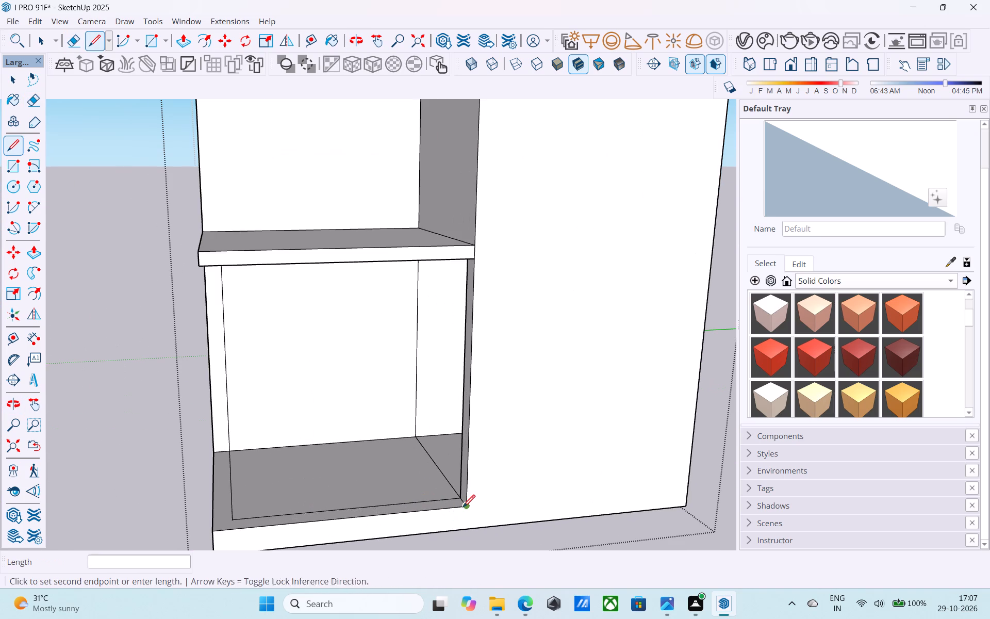
{"action": "left_click", "coordinate": [469, 528]}
Erase the two horizontal floor-level lines running along the outer side wall.
{"action": "scroll", "coordinate": [454, 532], "scroll_direction": "down", "scroll_amount": 11}
{"action": "middle_click_drag", "start_coordinate": [418, 540], "coordinate": [256, 563]}
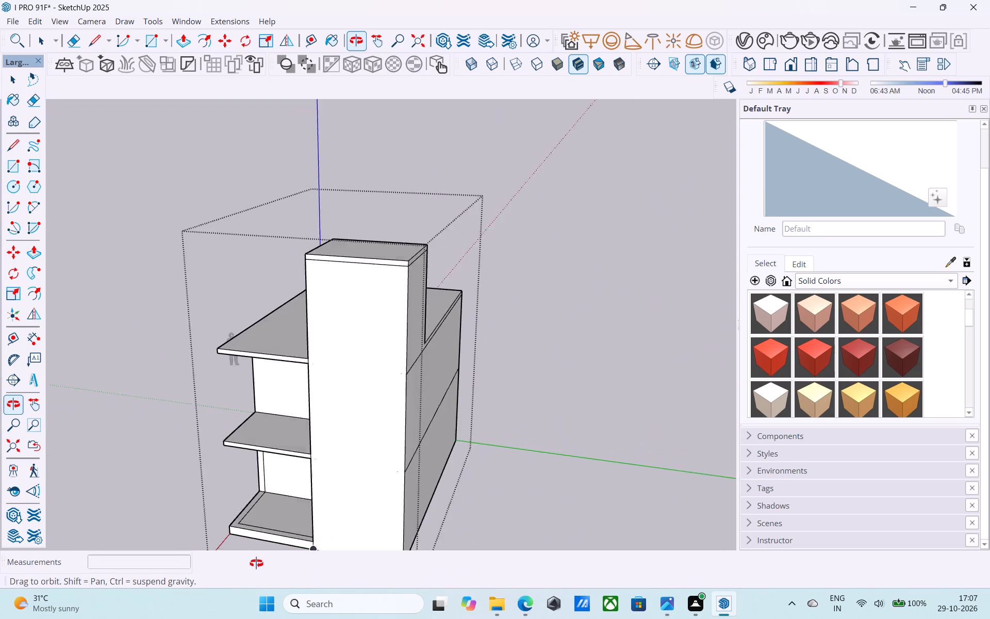
{"action": "middle_click_drag", "start_coordinate": [256, 563], "coordinate": [250, 561]}
{"action": "scroll", "coordinate": [569, 431], "scroll_direction": "down", "scroll_amount": 4}
{"action": "middle_click_drag", "start_coordinate": [552, 452], "coordinate": [580, 423]}
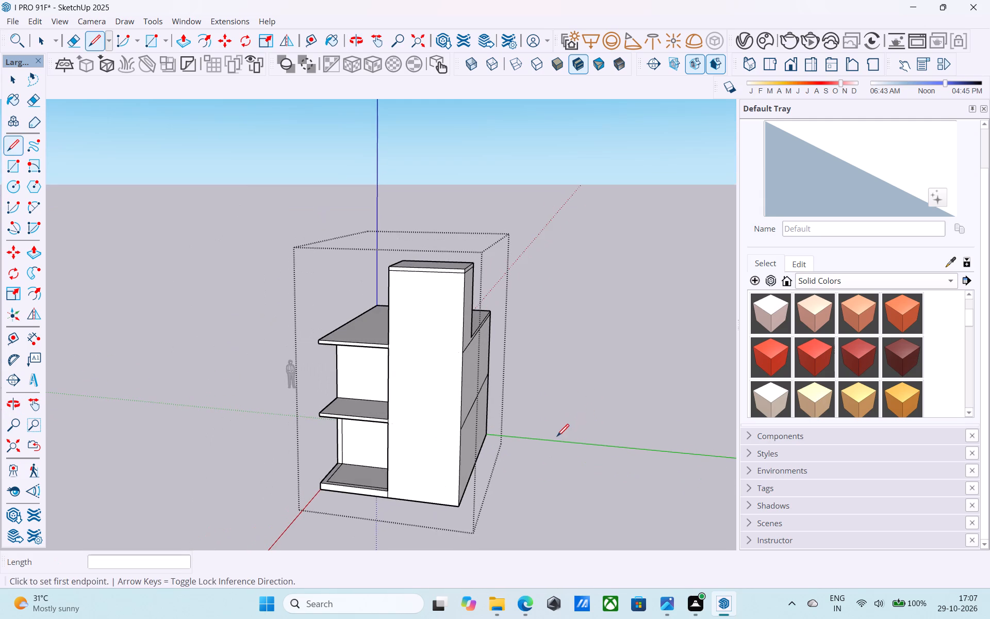
{"action": "middle_click_drag", "start_coordinate": [545, 445], "coordinate": [455, 462]}
{"action": "scroll", "coordinate": [374, 377], "scroll_direction": "up", "scroll_amount": 10}
{"action": "key", "text": "e"}
{"action": "left_click_drag", "start_coordinate": [375, 332], "coordinate": [403, 435]}
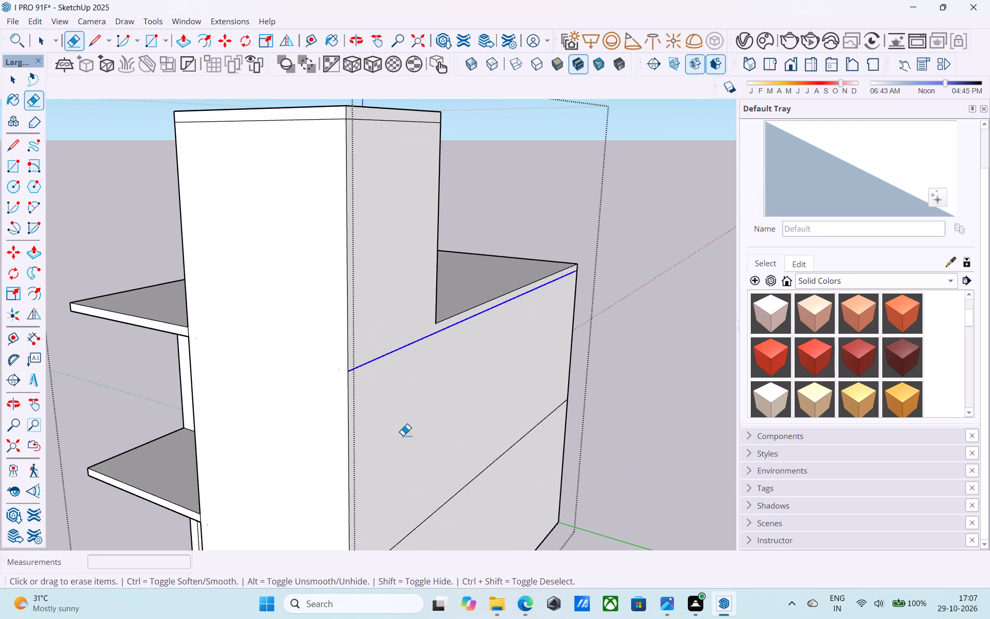
{"action": "left_click_drag", "start_coordinate": [403, 435], "coordinate": [401, 430]}
{"action": "left_click_drag", "start_coordinate": [403, 438], "coordinate": [422, 520]}
{"action": "scroll", "coordinate": [422, 520], "scroll_direction": "down", "scroll_amount": 7}
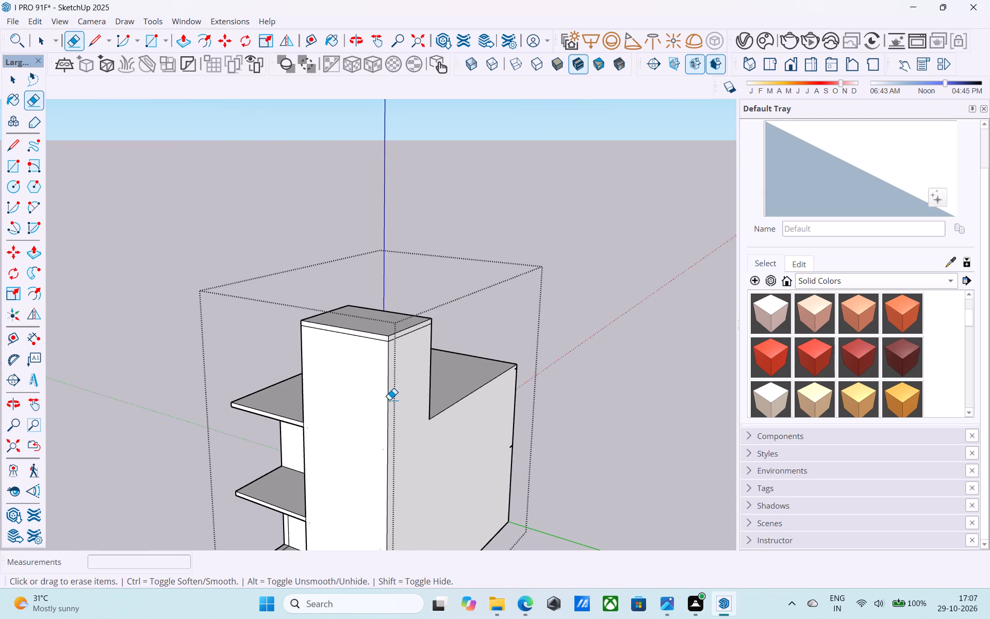
Examine the tall block's outer corner edge and the rooftop room from the side and front.
{"action": "key", "text": "space"}
{"action": "left_click", "coordinate": [388, 392]}
{"action": "scroll", "coordinate": [386, 392], "scroll_direction": "down", "scroll_amount": 6}
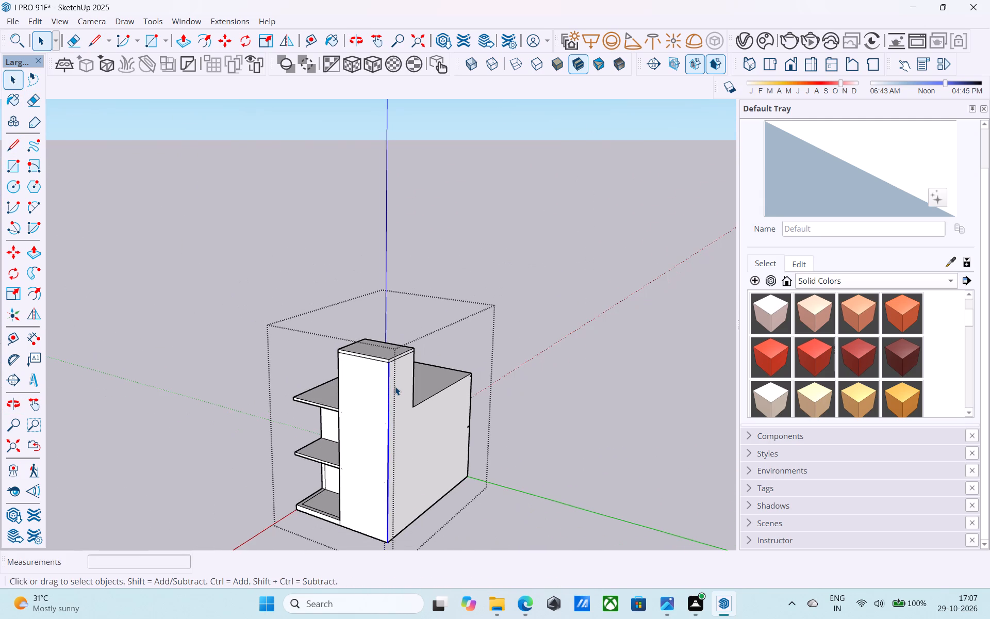
{"action": "middle_click_drag", "start_coordinate": [395, 386], "coordinate": [490, 365]}
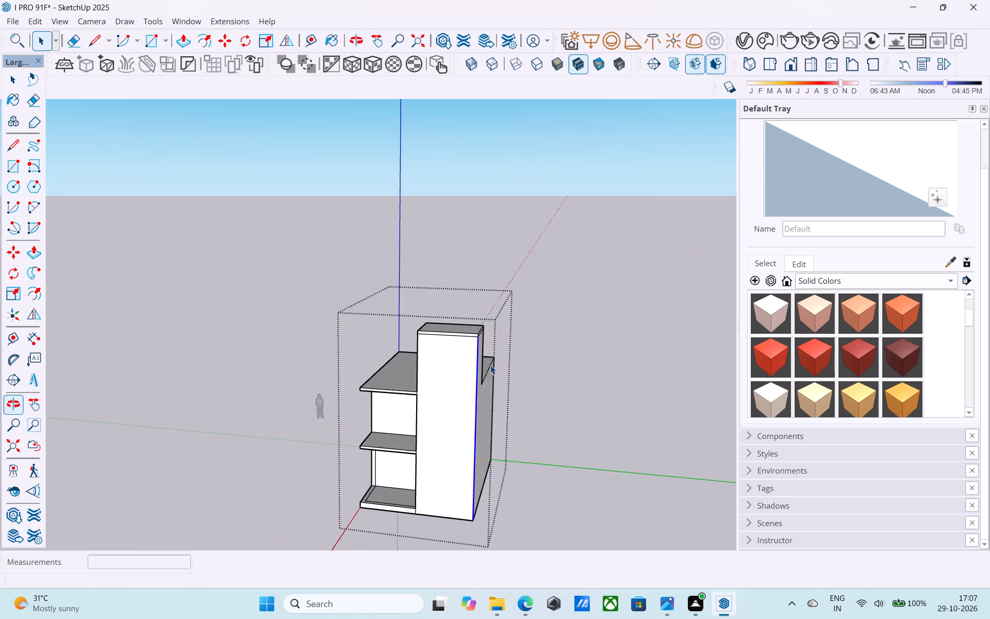
{"action": "scroll", "coordinate": [490, 364], "scroll_direction": "up", "scroll_amount": 5}
{"action": "scroll", "coordinate": [432, 313], "scroll_direction": "up", "scroll_amount": 6}
{"action": "scroll", "coordinate": [432, 313], "scroll_direction": "down", "scroll_amount": 6}
{"action": "middle_click_drag", "start_coordinate": [432, 313], "coordinate": [506, 308]}
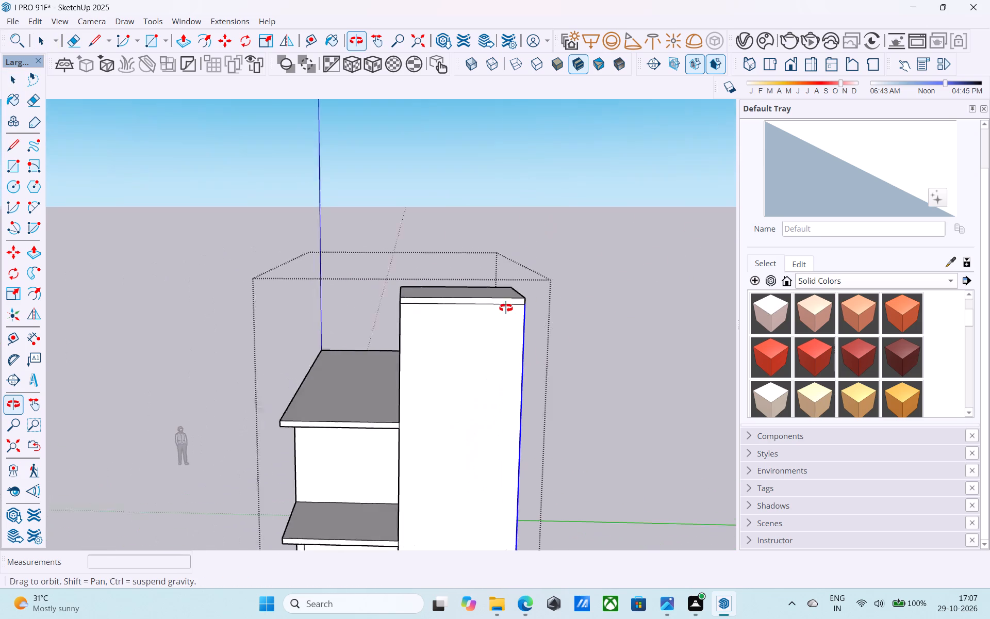
{"action": "middle_click_drag", "start_coordinate": [506, 308], "coordinate": [500, 339]}
{"action": "scroll", "coordinate": [460, 346], "scroll_direction": "up", "scroll_amount": 5}
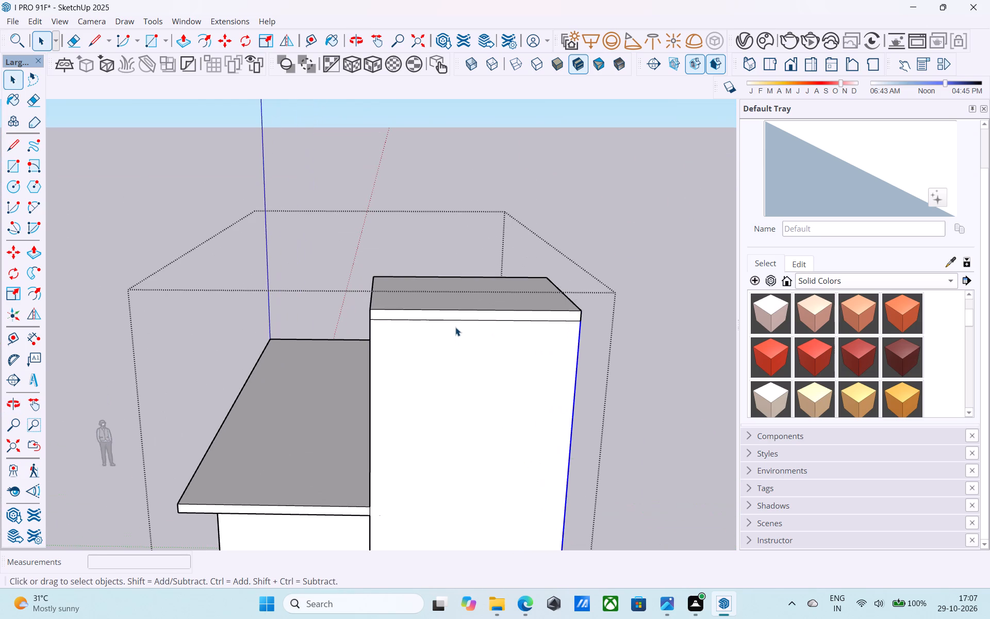
Copy the rooftop slab's lower edge lines on the front and roof-facing side walls 1' downward.
{"action": "left_click", "coordinate": [458, 321]}
{"action": "middle_click_drag", "start_coordinate": [458, 321], "coordinate": [589, 319]}
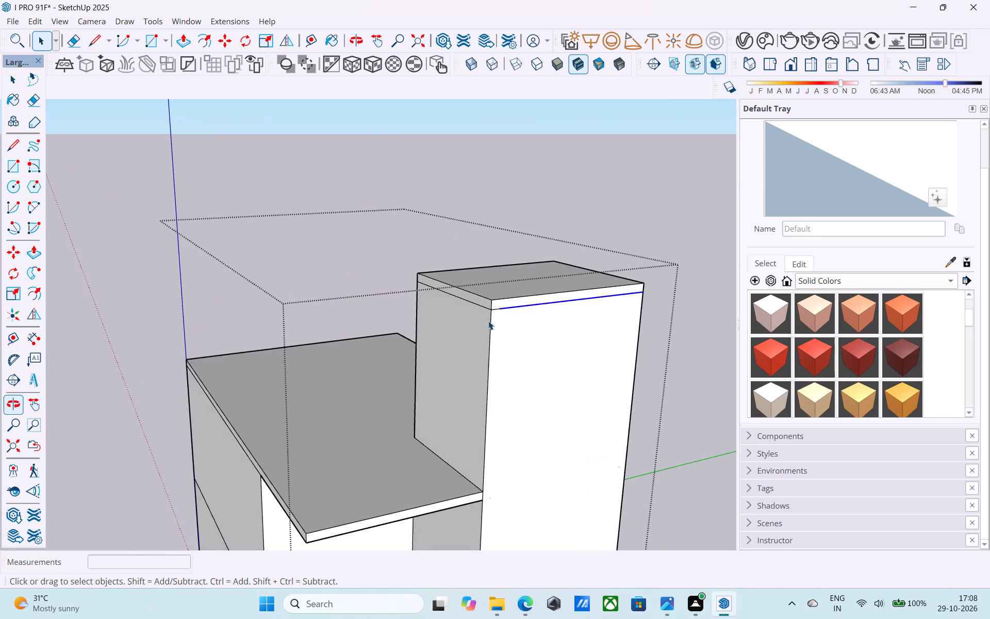
{"action": "scroll", "coordinate": [474, 321], "scroll_direction": "up", "scroll_amount": 6}
{"action": "left_click", "coordinate": [498, 296], "text": "shift"}
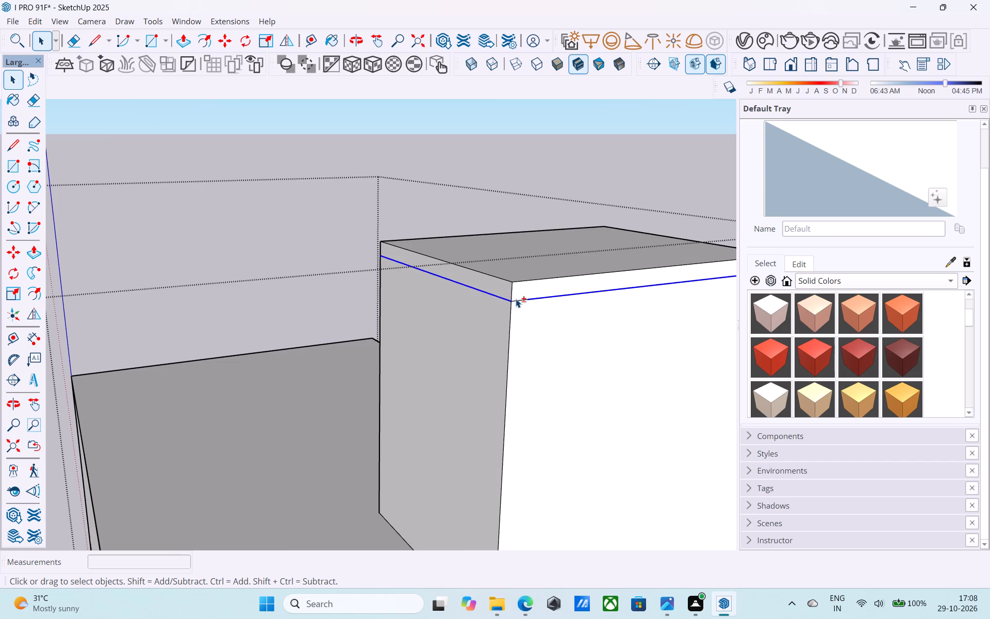
{"action": "left_click", "coordinate": [516, 299], "text": "shift"}
{"action": "scroll", "coordinate": [516, 311], "scroll_direction": "down", "scroll_amount": 3, "text": "shift"}
{"action": "left_click", "coordinate": [523, 296], "text": "shift"}
{"action": "scroll", "coordinate": [523, 296], "scroll_direction": "up", "scroll_amount": 4, "text": "shift"}
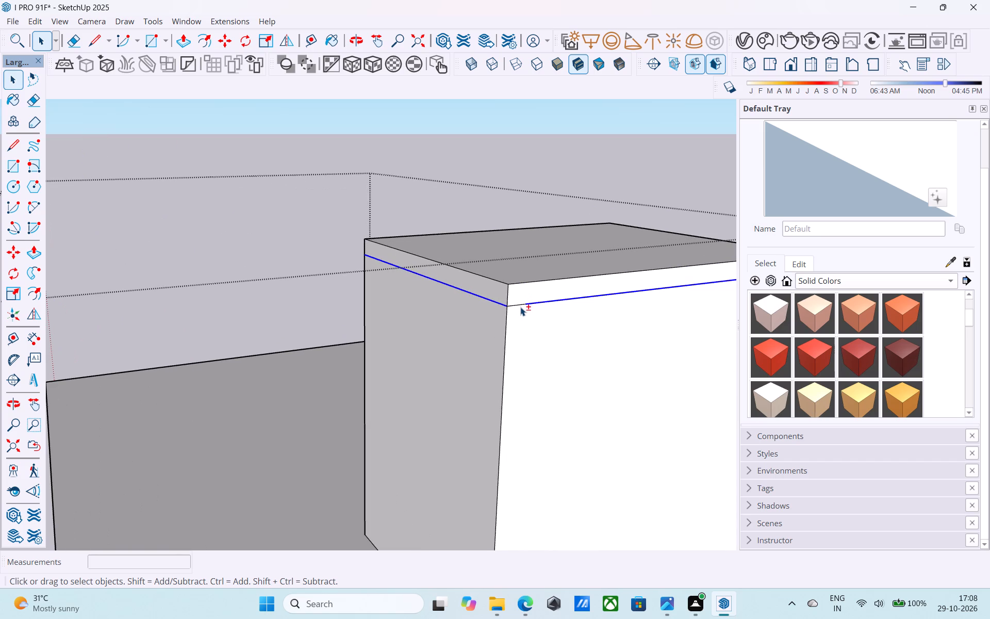
{"action": "left_click", "coordinate": [520, 305], "text": "shift"}
{"action": "scroll", "coordinate": [520, 305], "scroll_direction": "down", "scroll_amount": 4}
{"action": "middle_click_drag", "start_coordinate": [543, 352], "coordinate": [458, 329]}
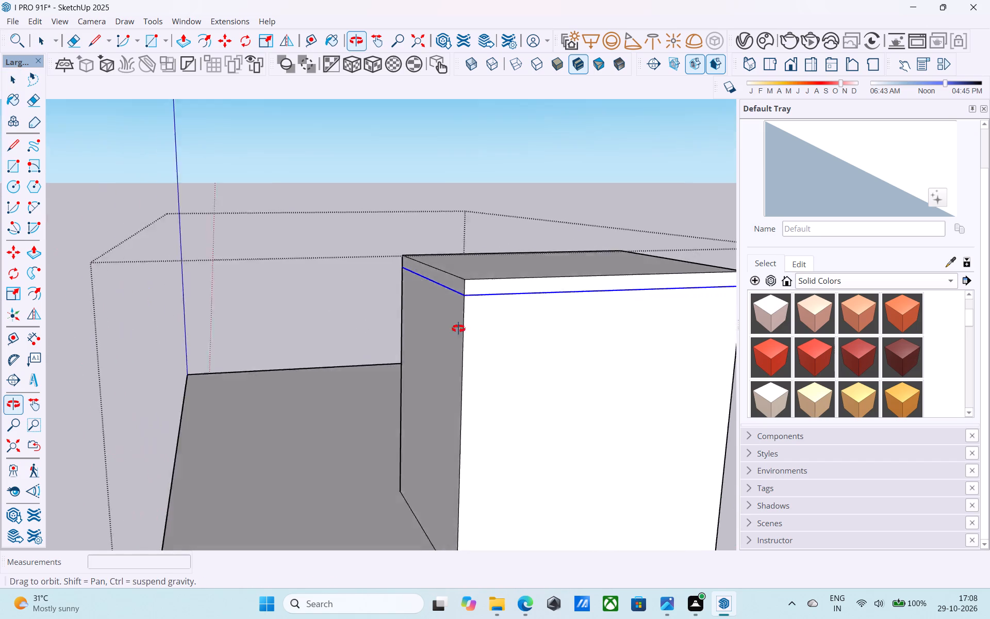
{"action": "middle_click_drag", "start_coordinate": [458, 329], "coordinate": [243, 315]}
{"action": "key", "text": "m"}
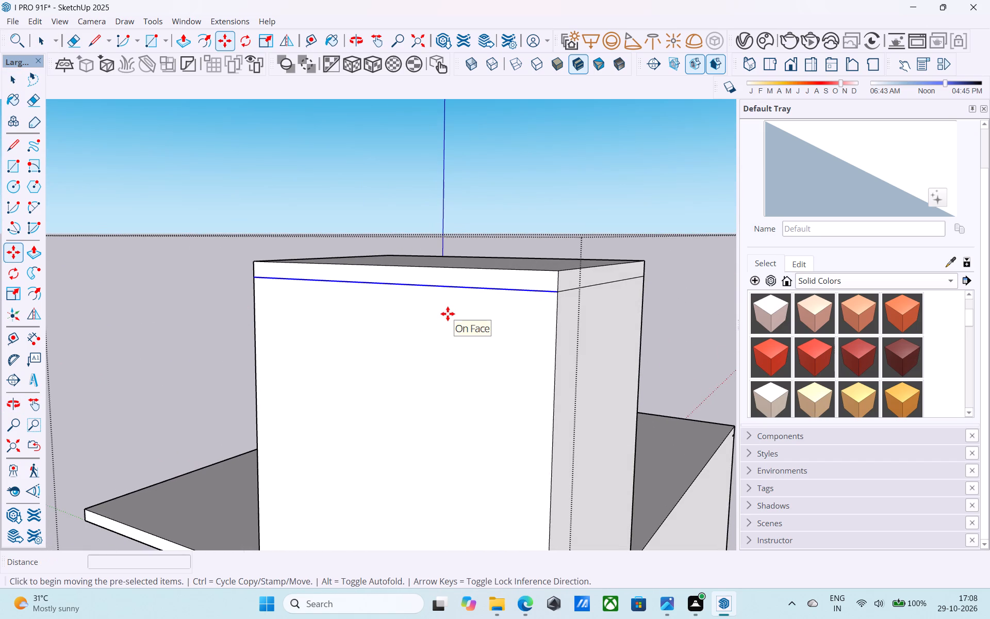
{"action": "left_click", "coordinate": [558, 290]}
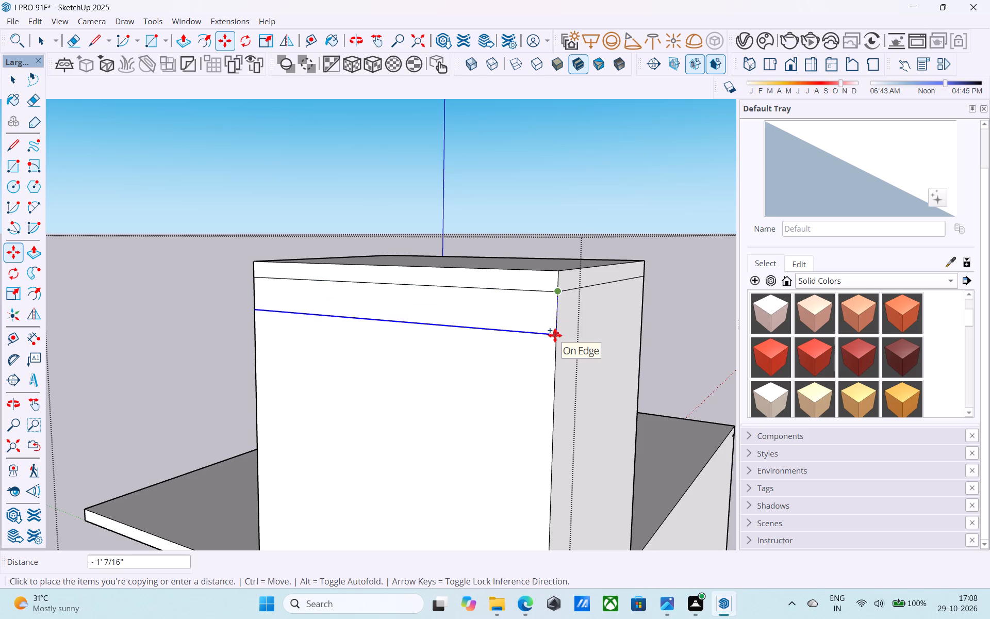
{"action": "type", "text": "2'"}
{"action": "key", "text": "Return"}
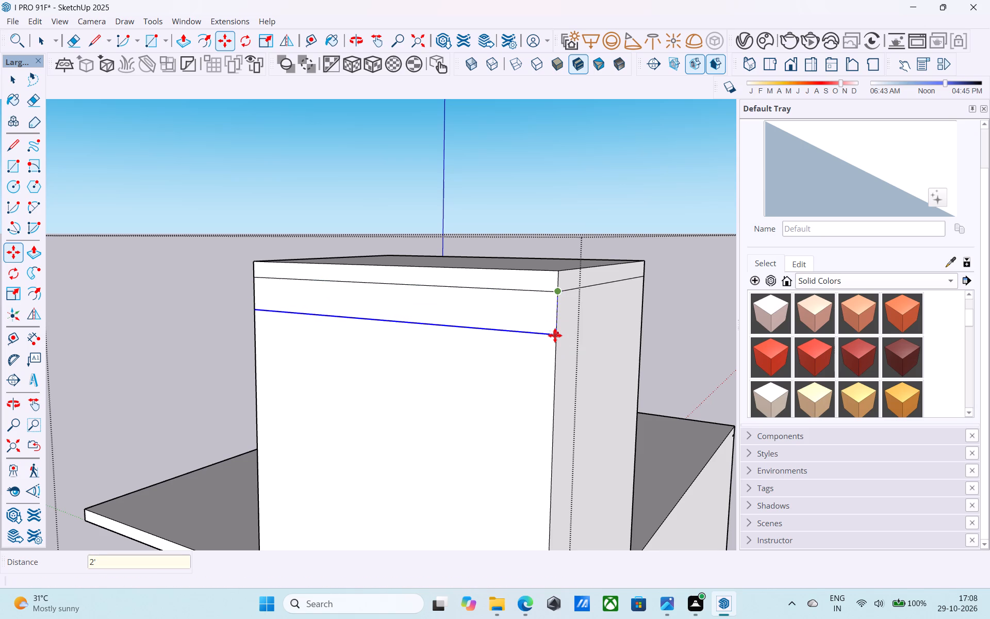
{"action": "type", "text": "1'"}
{"action": "key", "text": "Return"}
Copy the new lines on the front and roof-facing side walls a further 9" down.
{"action": "left_click", "coordinate": [555, 335]}
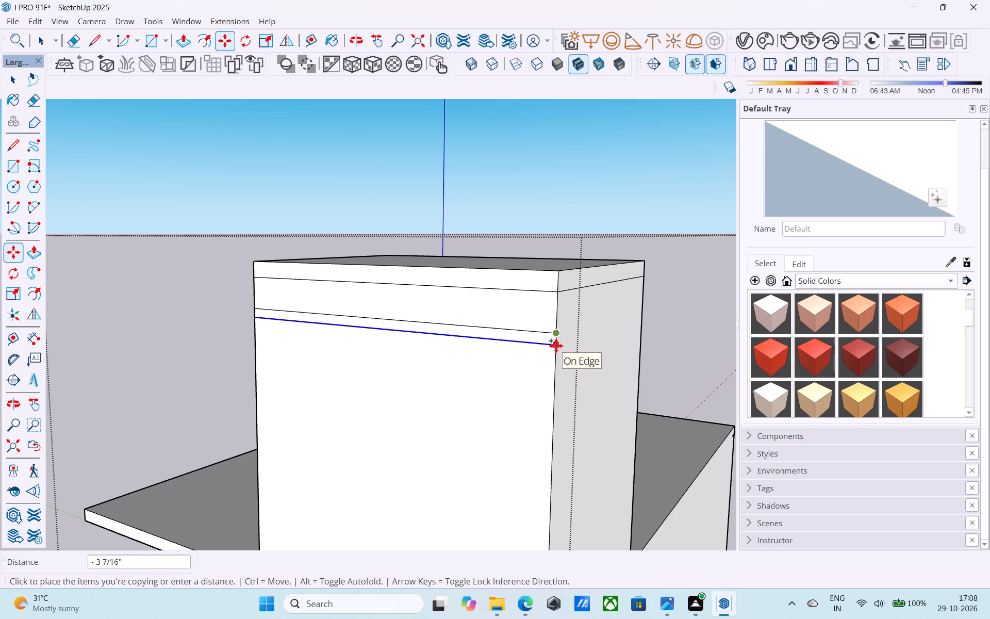
{"action": "type", "text": "1'"}
{"action": "key", "text": "Return"}
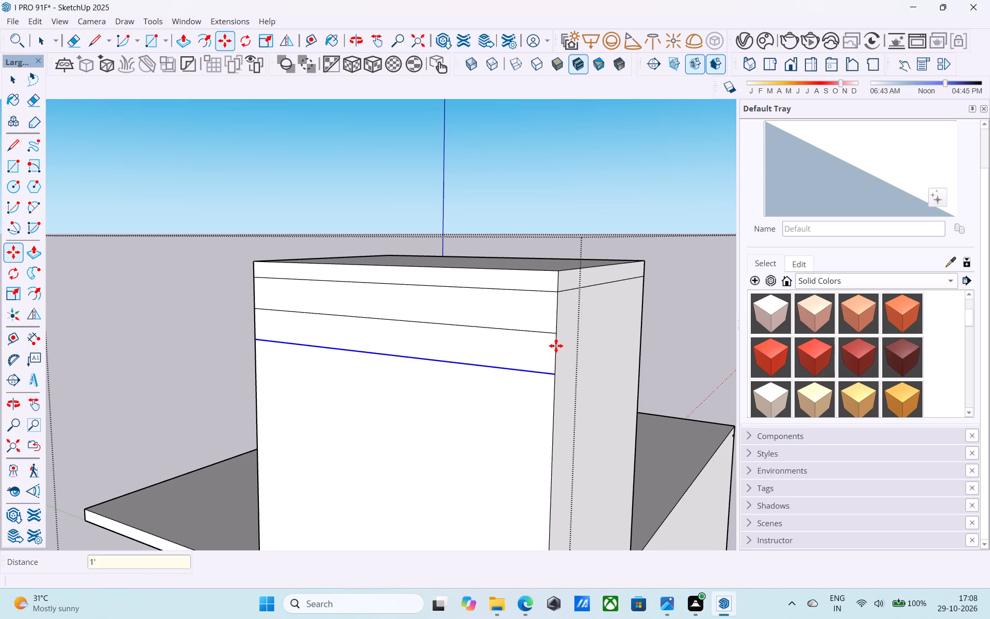
{"action": "type", "text": "9\""}
{"action": "key", "text": "Return"}
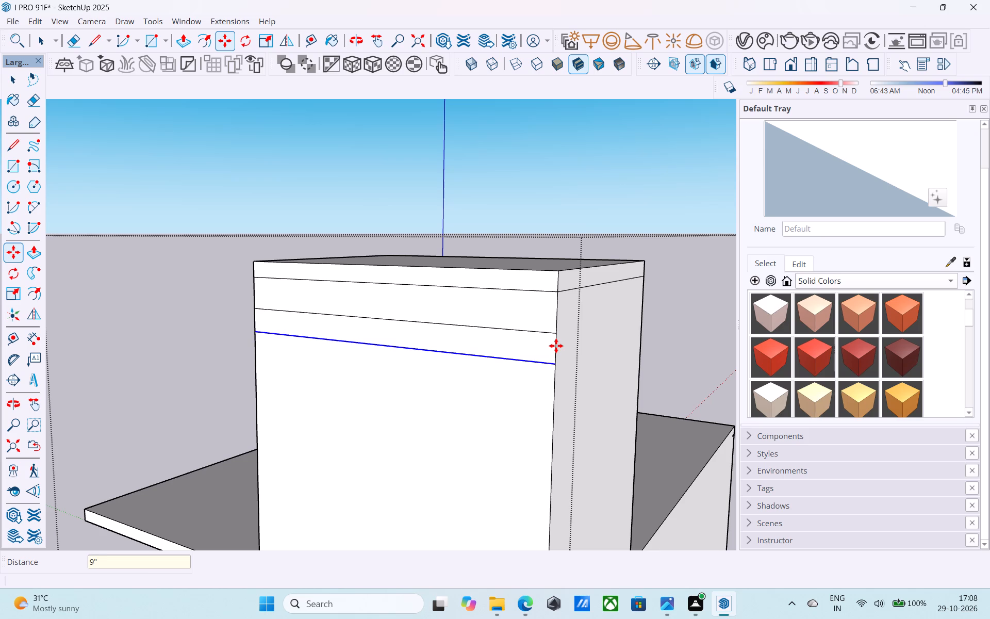
{"action": "key", "text": "space"}
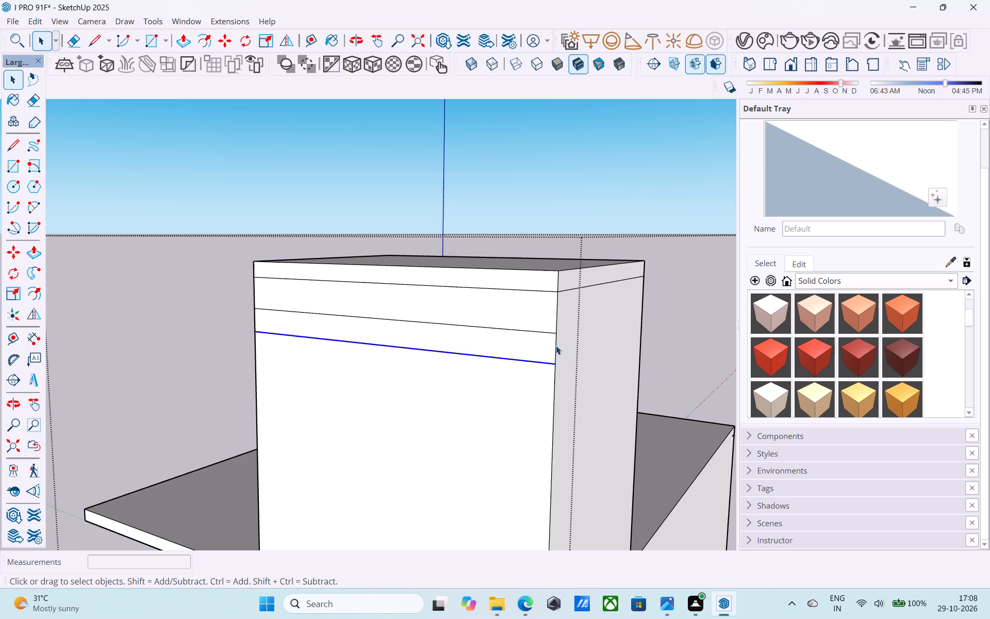
Draw a horizontal line across the rooftop room's rear wall, continuing the upper copied line corner to corner.
{"action": "scroll", "coordinate": [556, 346], "scroll_direction": "down", "scroll_amount": 7}
{"action": "middle_click_drag", "start_coordinate": [546, 373], "coordinate": [731, 379]}
{"action": "middle_click_drag", "start_coordinate": [729, 378], "coordinate": [918, 374]}
{"action": "middle_click_drag", "start_coordinate": [758, 416], "coordinate": [852, 419]}
{"action": "scroll", "coordinate": [744, 398], "scroll_direction": "down", "scroll_amount": 17}
{"action": "middle_click_drag", "start_coordinate": [503, 361], "coordinate": [683, 344]}
{"action": "scroll", "coordinate": [573, 324], "scroll_direction": "up", "scroll_amount": 14}
{"action": "middle_click_drag", "start_coordinate": [544, 323], "coordinate": [552, 321]}
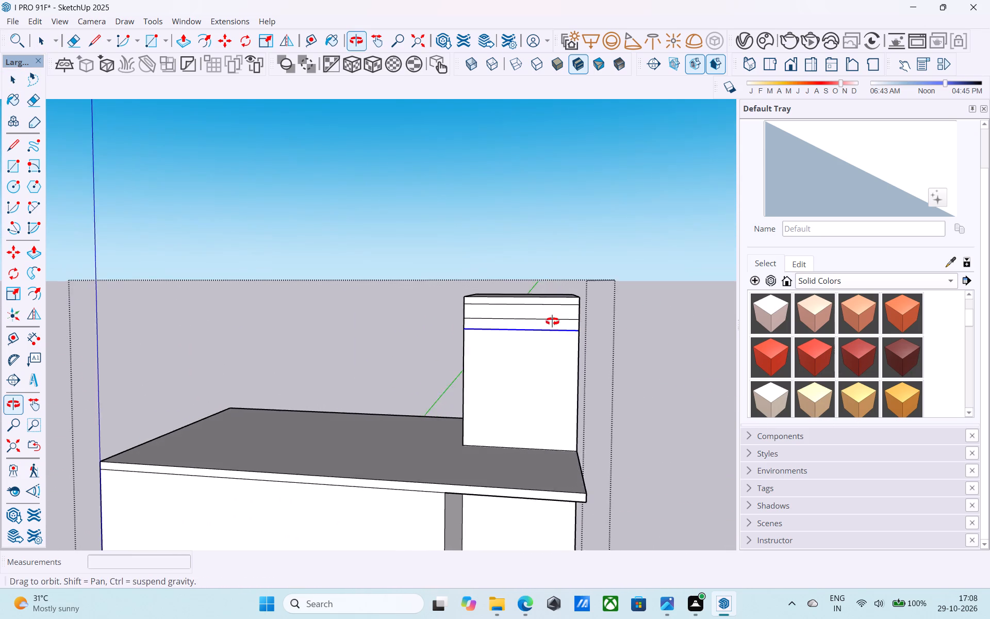
{"action": "middle_click_drag", "start_coordinate": [552, 321], "coordinate": [609, 324]}
{"action": "middle_click_drag", "start_coordinate": [547, 354], "coordinate": [783, 335]}
{"action": "scroll", "coordinate": [315, 344], "scroll_direction": "up", "scroll_amount": 3}
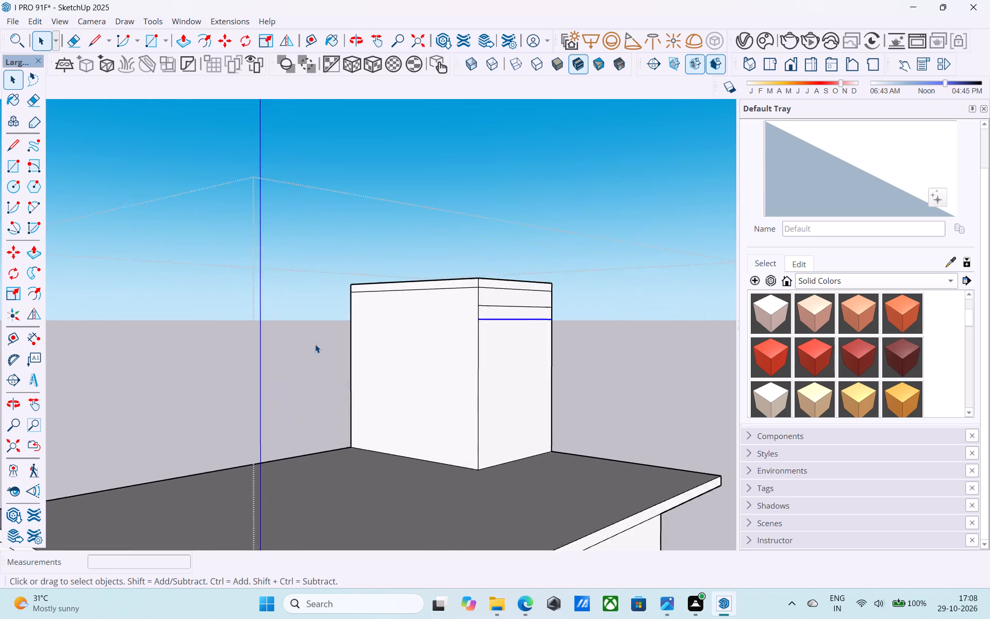
{"action": "scroll", "coordinate": [315, 344], "scroll_direction": "up", "scroll_amount": 5}
{"action": "key", "text": "l"}
{"action": "left_click", "coordinate": [548, 289]}
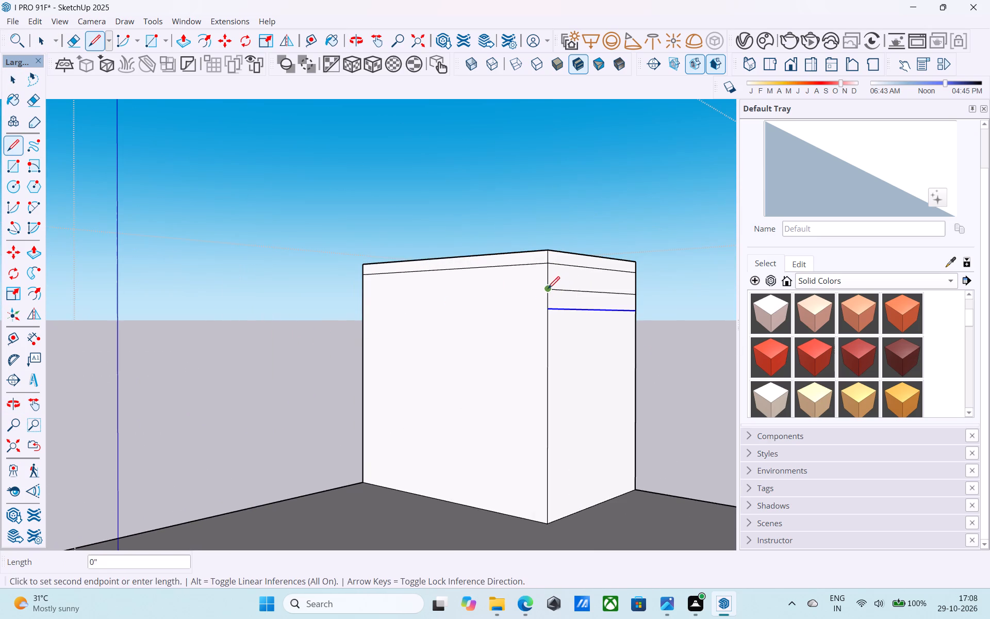
{"action": "left_click", "coordinate": [362, 294]}
Draw a second horizontal line across the rear wall, continuing the lower copied line to the far corner.
{"action": "left_click", "coordinate": [552, 314]}
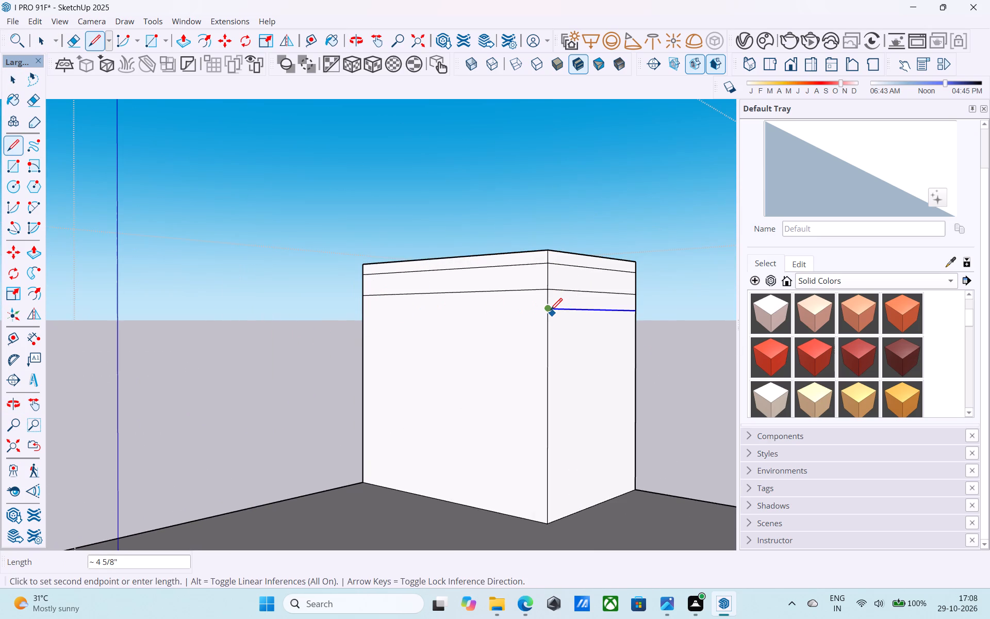
{"action": "scroll", "coordinate": [550, 312], "scroll_direction": "up", "scroll_amount": 4}
{"action": "key", "text": "l"}
{"action": "left_click", "coordinate": [545, 307]}
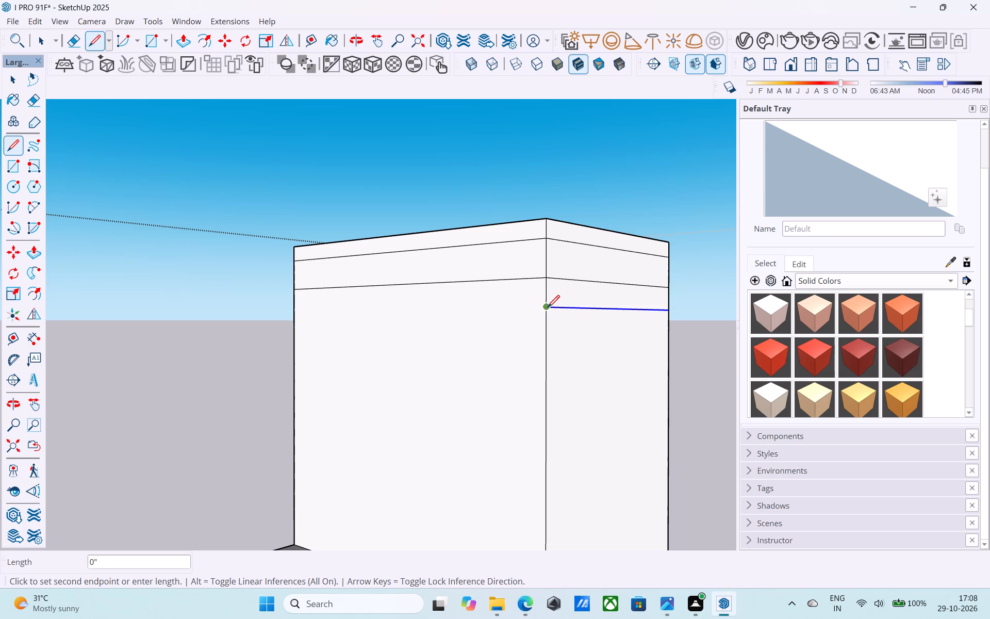
{"action": "scroll", "coordinate": [548, 308], "scroll_direction": "down", "scroll_amount": 5}
{"action": "middle_click_drag", "start_coordinate": [379, 312], "coordinate": [748, 347]}
{"action": "scroll", "coordinate": [526, 360], "scroll_direction": "up", "scroll_amount": 4}
{"action": "left_click", "coordinate": [429, 291]}
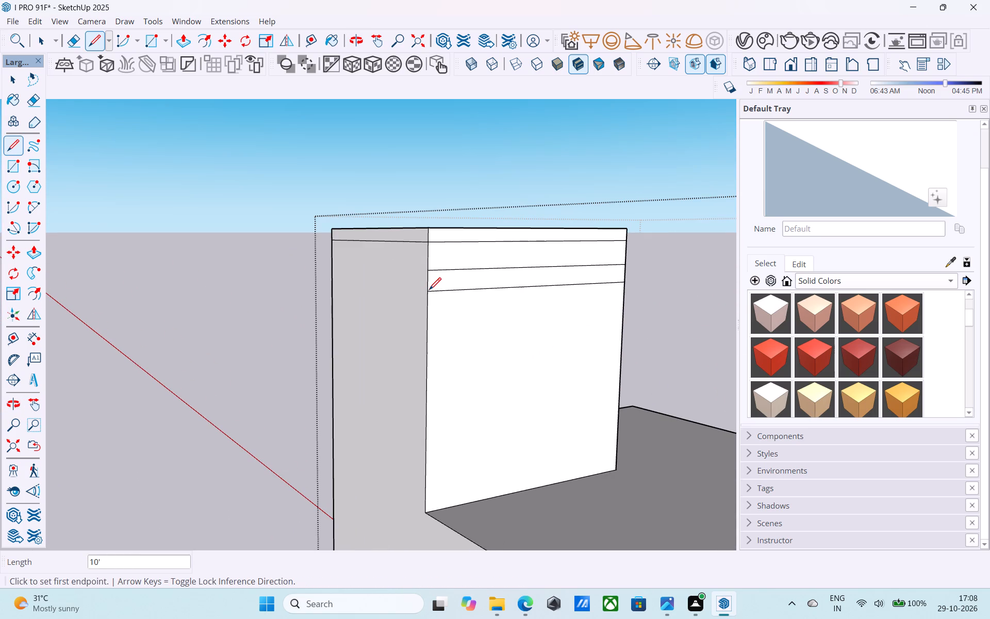
Draw a horizontal line across the rooftop room's outer side wall, joining the upper band lines at both corners.
{"action": "left_click", "coordinate": [430, 274]}
{"action": "middle_click_drag", "start_coordinate": [356, 279], "coordinate": [813, 313]}
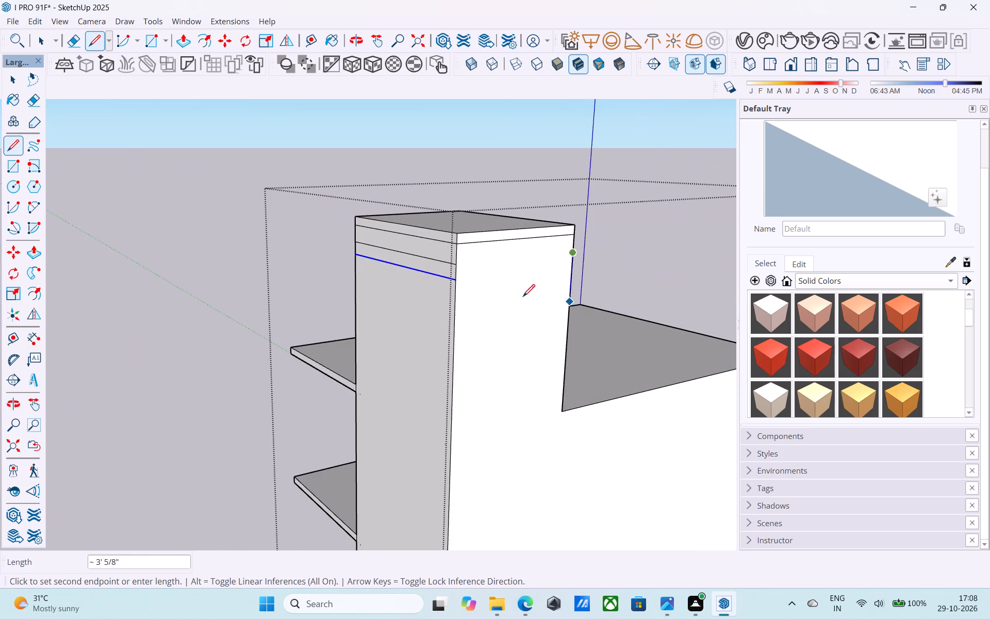
{"action": "scroll", "coordinate": [464, 277], "scroll_direction": "up", "scroll_amount": 5}
{"action": "left_click", "coordinate": [450, 262]}
Draw a second horizontal line across the rooftop room's outer side wall, joining the lower band lines at both corners.
{"action": "left_click", "coordinate": [451, 282]}
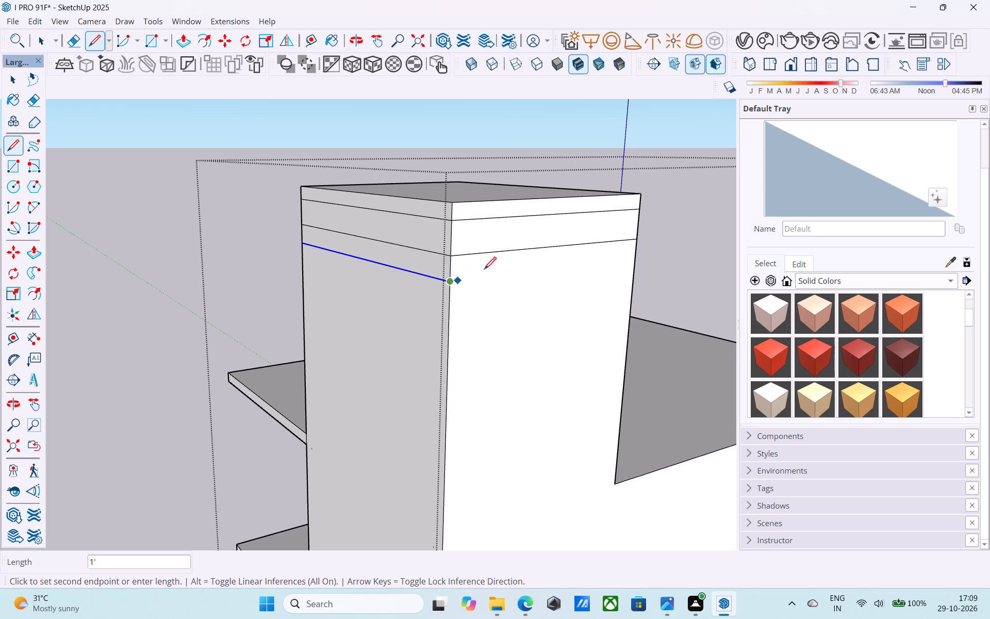
{"action": "middle_click_drag", "start_coordinate": [444, 273], "coordinate": [143, 324]}
{"action": "scroll", "coordinate": [392, 351], "scroll_direction": "up", "scroll_amount": 3}
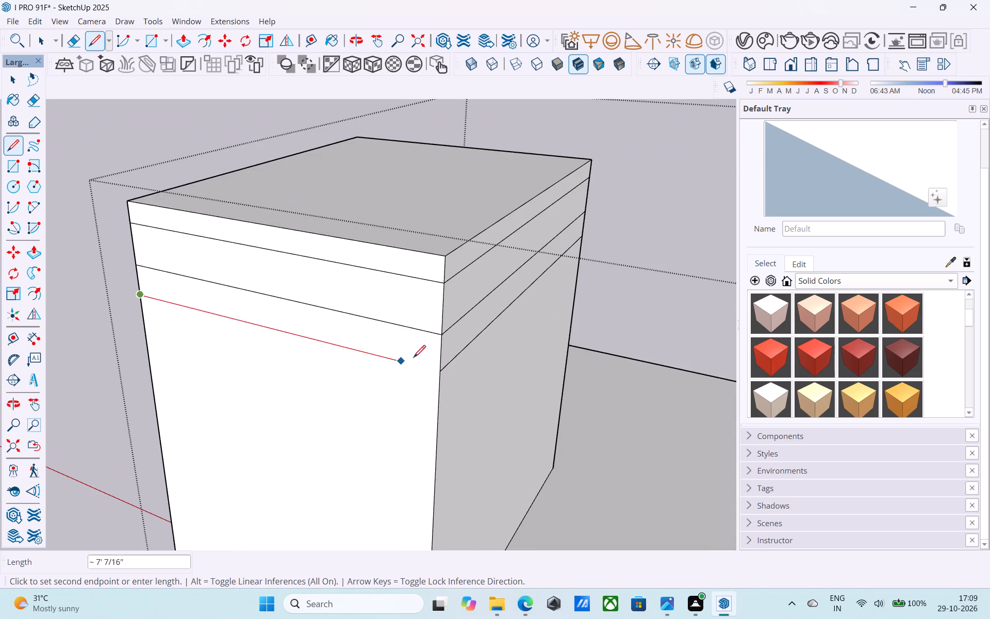
{"action": "left_click", "coordinate": [438, 370]}
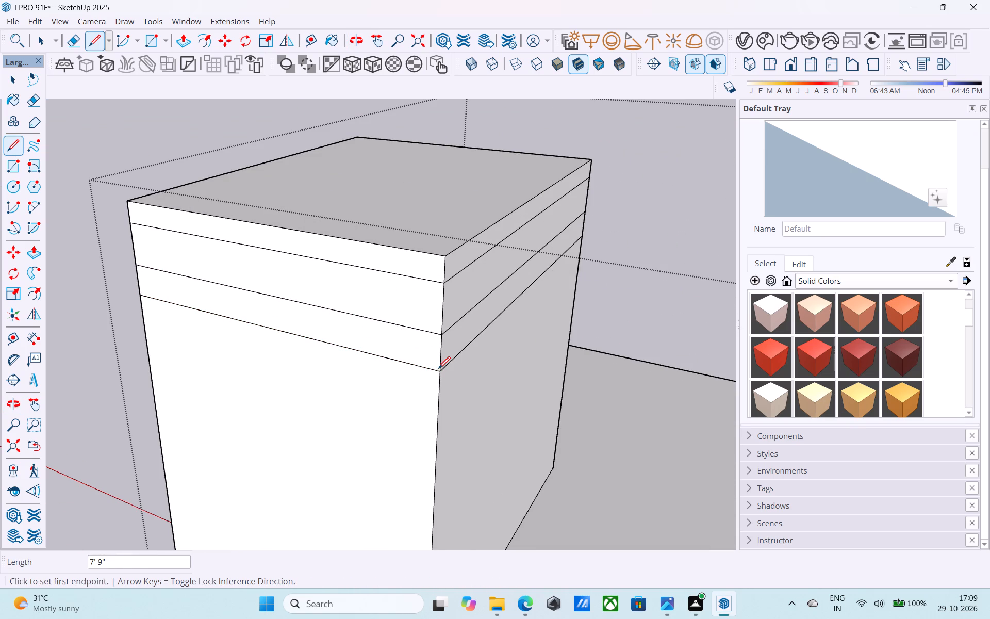
Save the house model.
{"action": "scroll", "coordinate": [438, 370], "scroll_direction": "down", "scroll_amount": 9}
{"action": "middle_click_drag", "start_coordinate": [427, 374], "coordinate": [780, 319]}
{"action": "middle_click", "coordinate": [788, 319]}
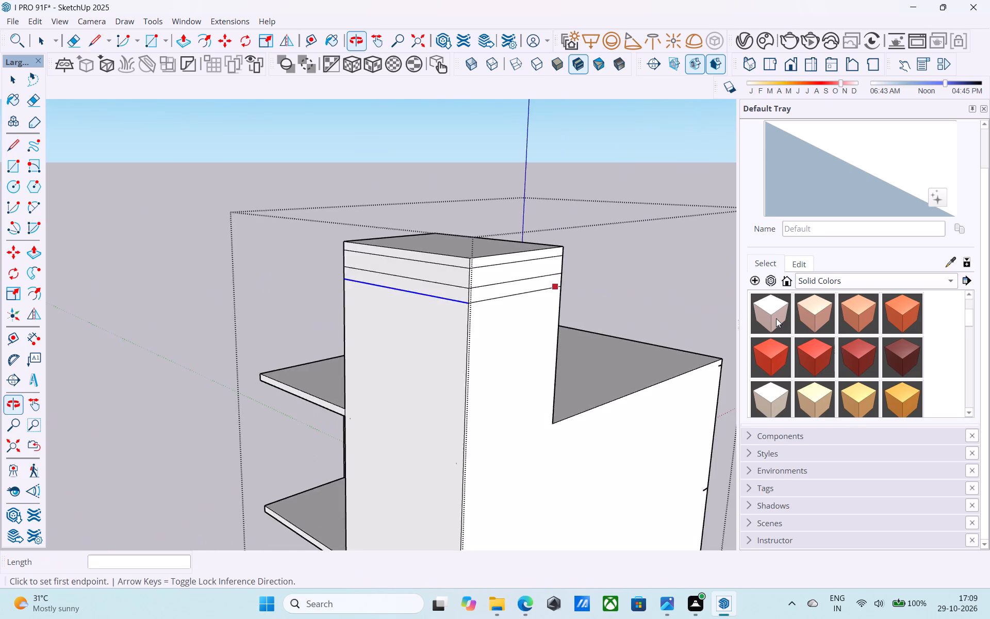
{"action": "middle_click_drag", "start_coordinate": [540, 323], "coordinate": [778, 323]}
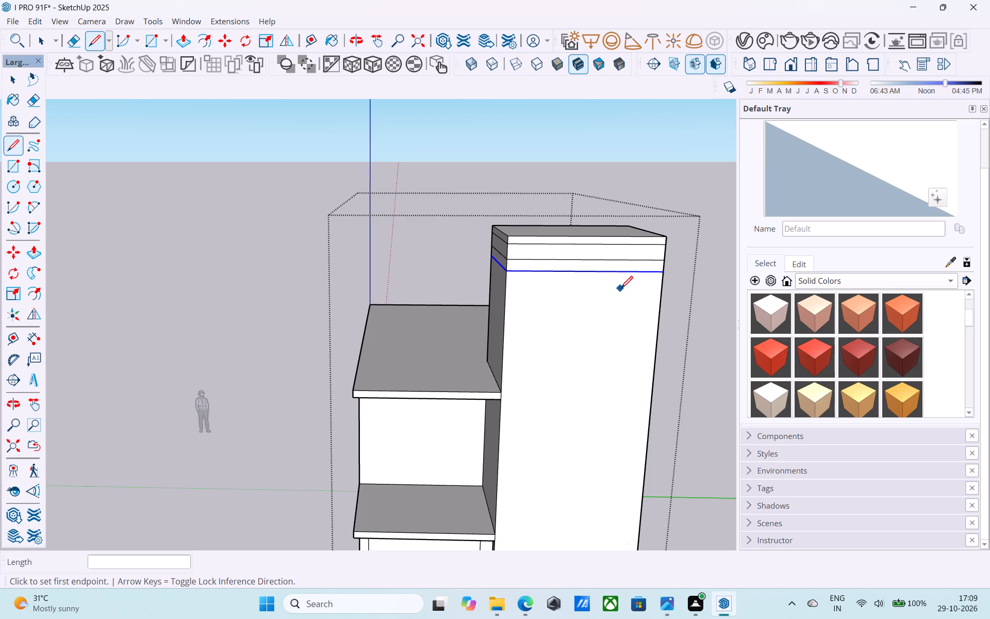
{"action": "scroll", "coordinate": [621, 289], "scroll_direction": "up", "scroll_amount": 5}
{"action": "scroll", "coordinate": [621, 289], "scroll_direction": "down", "scroll_amount": 6}
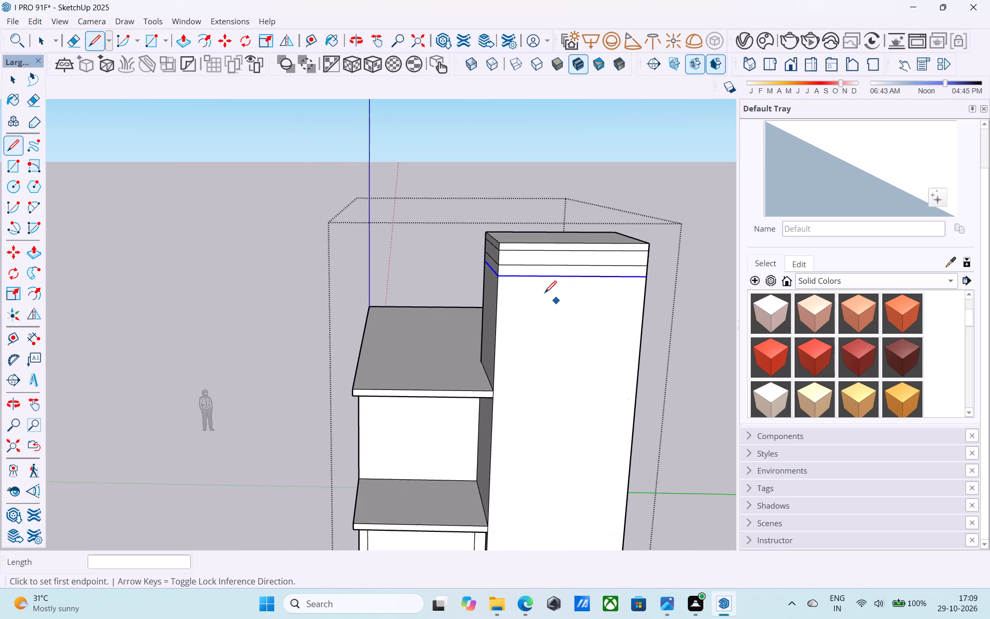
{"action": "middle_click_drag", "start_coordinate": [533, 289], "coordinate": [518, 286]}
{"action": "key", "text": "space"}
{"action": "key", "text": "ctrl+s"}
Examine the house's front elevation, porch levels and roofs from above and below.
{"action": "scroll", "coordinate": [518, 288], "scroll_direction": "down", "scroll_amount": 4}
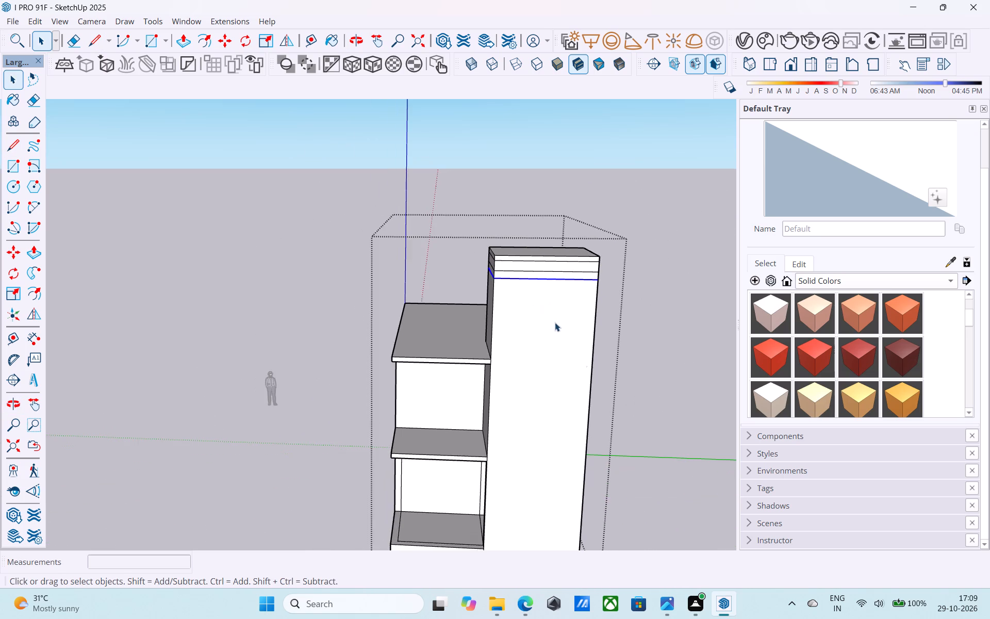
{"action": "middle_click_drag", "start_coordinate": [555, 322], "coordinate": [520, 279]}
{"action": "scroll", "coordinate": [489, 213], "scroll_direction": "up", "scroll_amount": 7}
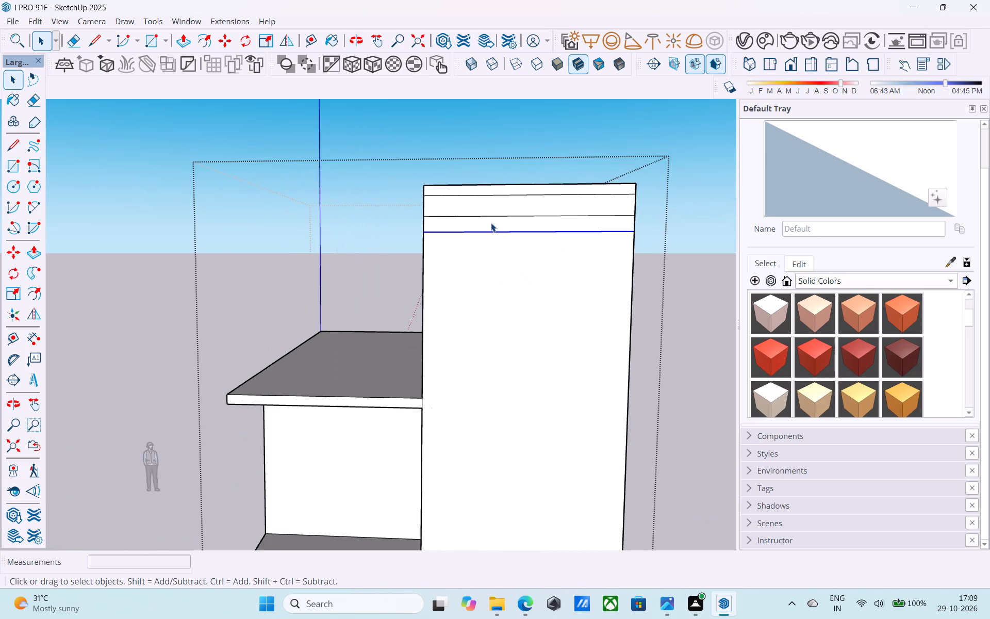
{"action": "scroll", "coordinate": [491, 223], "scroll_direction": "down", "scroll_amount": 3}
{"action": "middle_click_drag", "start_coordinate": [491, 223], "coordinate": [490, 235], "text": "shift"}
{"action": "scroll", "coordinate": [490, 235], "scroll_direction": "down", "scroll_amount": 1}
{"action": "middle_click_drag", "start_coordinate": [532, 329], "coordinate": [520, 255]}
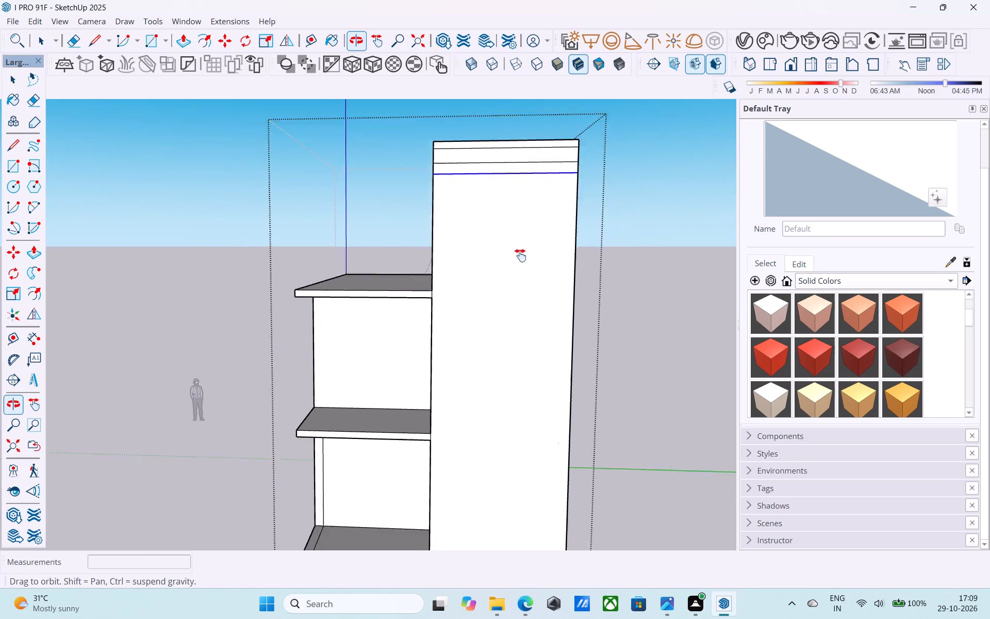
{"action": "middle_click_drag", "start_coordinate": [520, 255], "coordinate": [537, 299]}
{"action": "middle_click_drag", "start_coordinate": [525, 384], "coordinate": [504, 159], "text": "shift"}
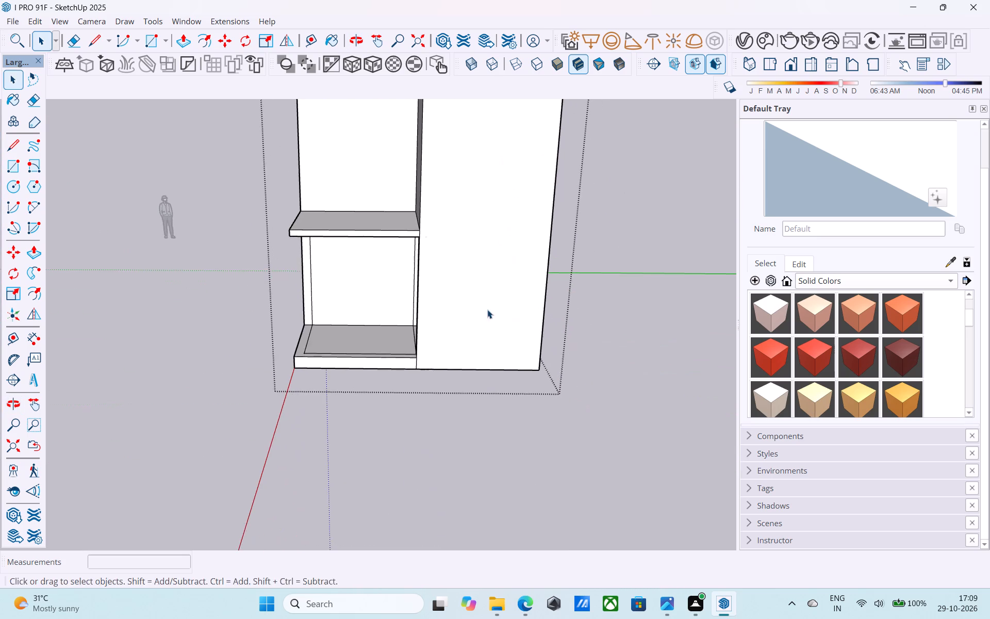
{"action": "middle_click_drag", "start_coordinate": [487, 309], "coordinate": [582, 516]}
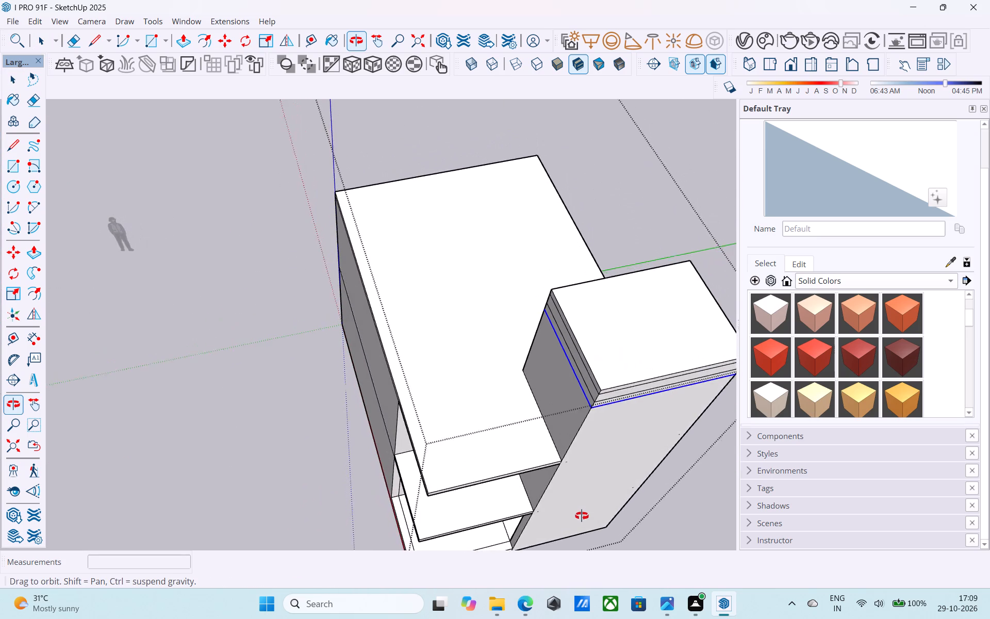
{"action": "middle_click_drag", "start_coordinate": [582, 516], "coordinate": [538, 347]}
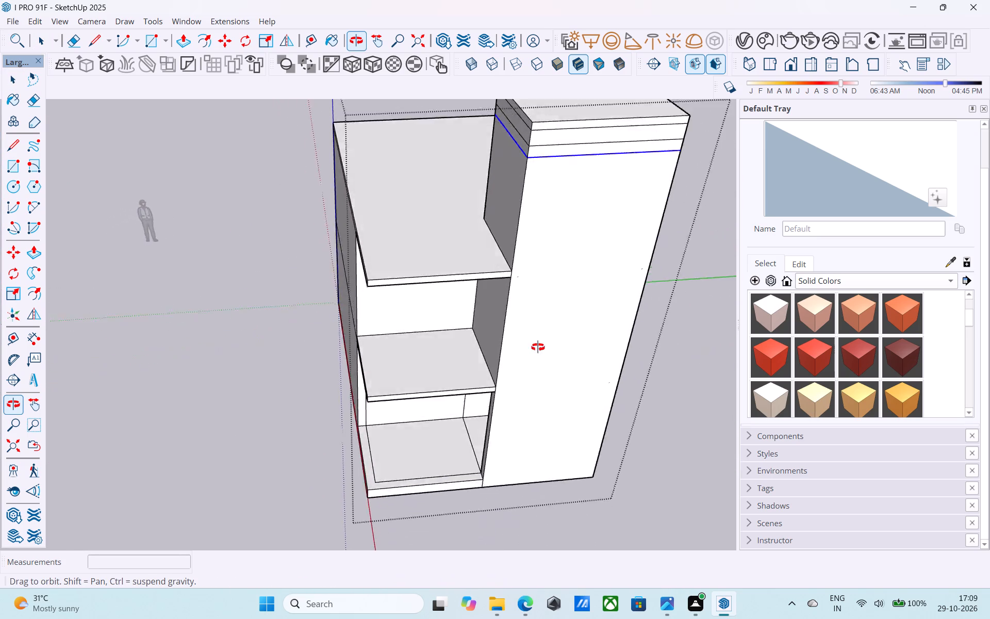
{"action": "middle_click_drag", "start_coordinate": [538, 347], "coordinate": [505, 172]}
{"action": "middle_click_drag", "start_coordinate": [457, 205], "coordinate": [501, 345], "text": "shift"}
Place a vertical guide 2' in from the vertical line near the open end of the ground-floor porch's back wall.
{"action": "scroll", "coordinate": [501, 345], "scroll_direction": "up", "scroll_amount": 1}
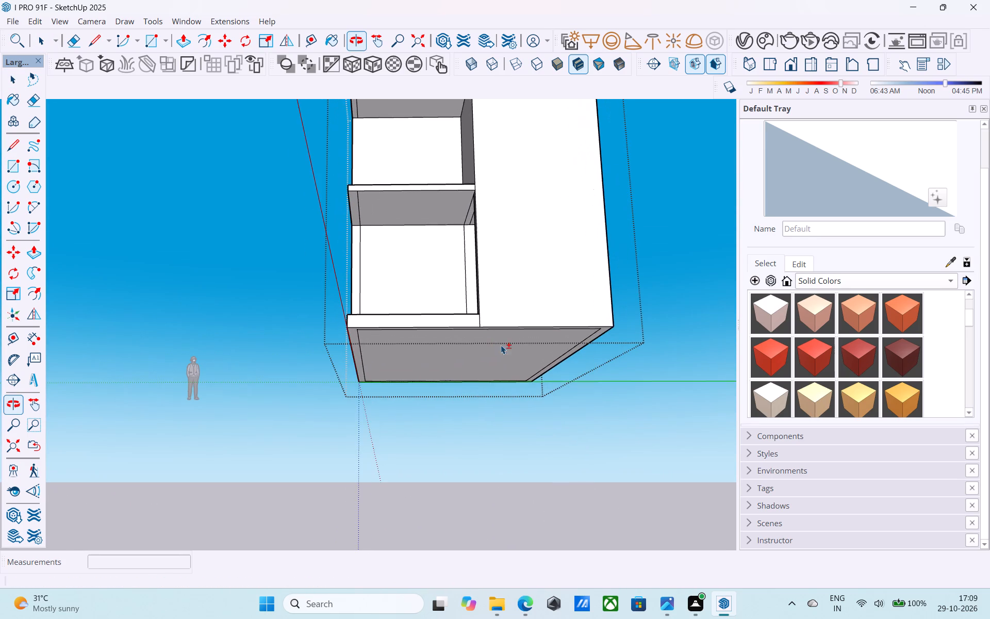
{"action": "middle_click_drag", "start_coordinate": [492, 347], "coordinate": [525, 434], "text": "shift"}
{"action": "scroll", "coordinate": [431, 432], "scroll_direction": "up", "scroll_amount": 5}
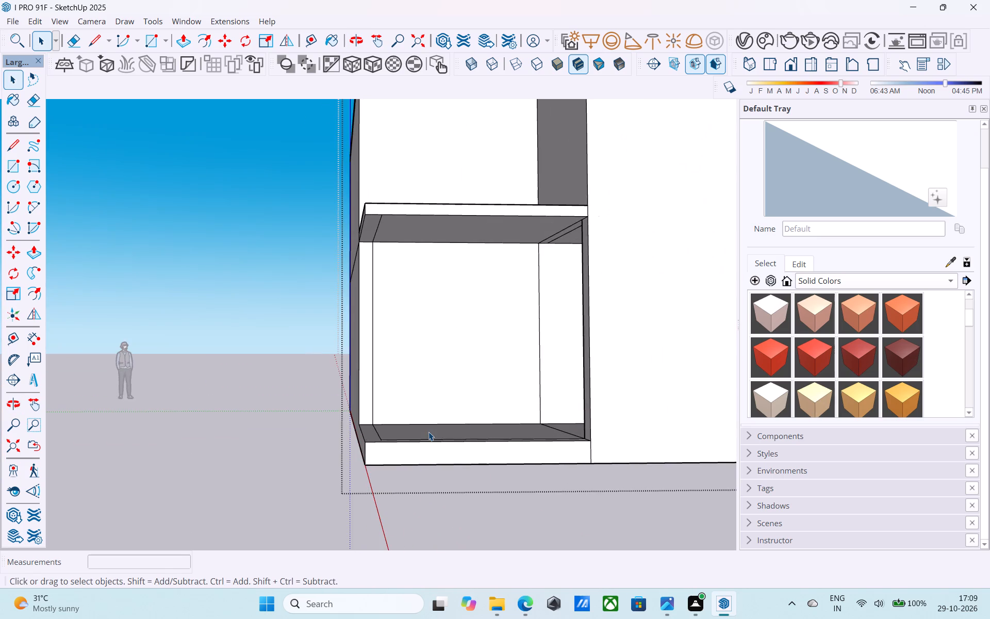
{"action": "scroll", "coordinate": [425, 428], "scroll_direction": "up", "scroll_amount": 1}
{"action": "middle_click_drag", "start_coordinate": [425, 428], "coordinate": [417, 459], "text": "shift"}
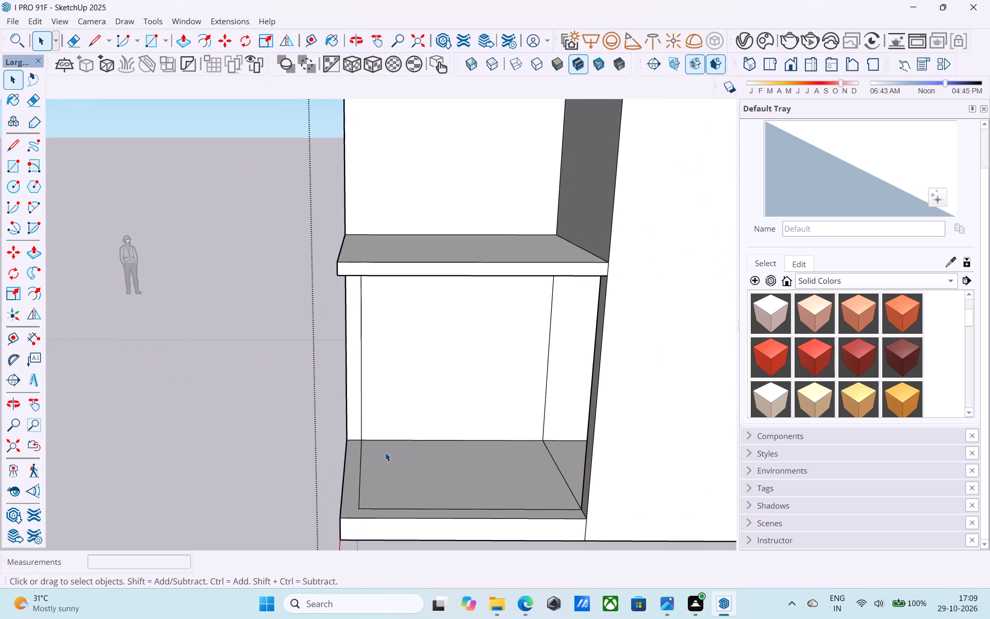
{"action": "scroll", "coordinate": [382, 452], "scroll_direction": "up", "scroll_amount": 5}
{"action": "key", "text": "t"}
{"action": "left_click", "coordinate": [348, 372]}
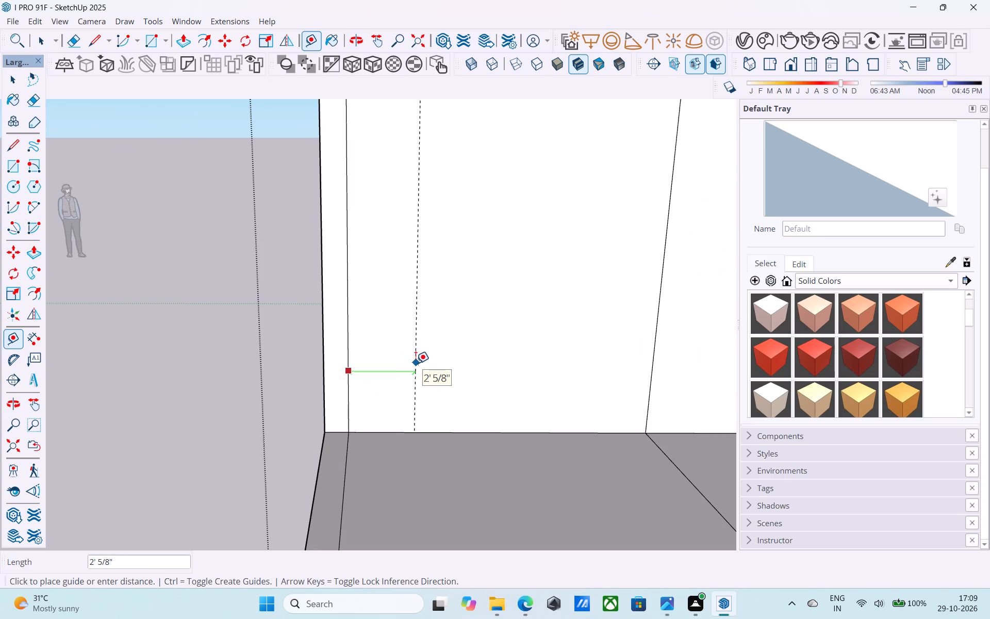
{"action": "type", "text": "2'"}
{"action": "key", "text": "Return"}
Offset the outline of the main roof slab's top face 6" inward.
{"action": "scroll", "coordinate": [400, 360], "scroll_direction": "down", "scroll_amount": 12}
{"action": "middle_click_drag", "start_coordinate": [357, 387], "coordinate": [377, 432]}
{"action": "scroll", "coordinate": [377, 430], "scroll_direction": "down", "scroll_amount": 5}
{"action": "middle_click_drag", "start_coordinate": [377, 430], "coordinate": [375, 421]}
{"action": "middle_click_drag", "start_coordinate": [417, 237], "coordinate": [455, 369]}
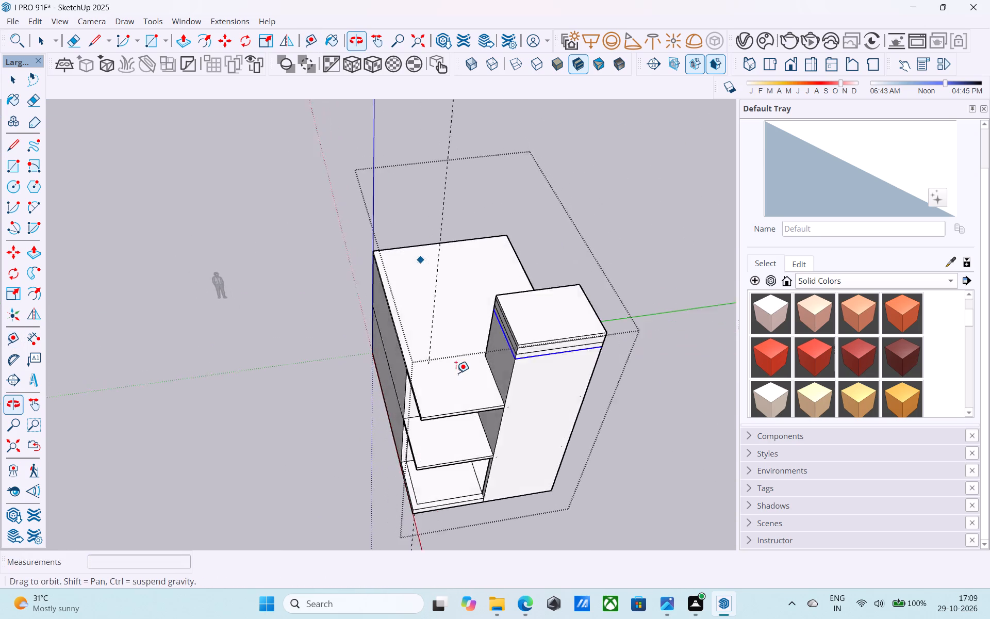
{"action": "scroll", "coordinate": [457, 372], "scroll_direction": "up", "scroll_amount": 8}
{"action": "key", "text": "space"}
{"action": "left_click", "coordinate": [457, 369]}
{"action": "scroll", "coordinate": [457, 369], "scroll_direction": "up", "scroll_amount": 3}
{"action": "key", "text": "f"}
{"action": "left_click", "coordinate": [457, 369]}
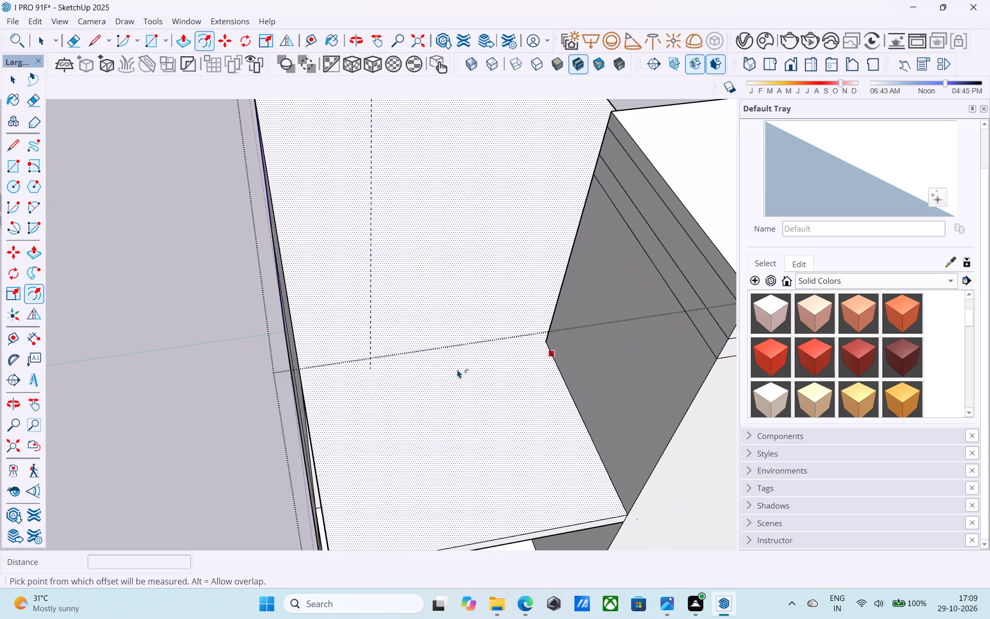
{"action": "type", "text": "6\""}
{"action": "key", "text": "Return"}
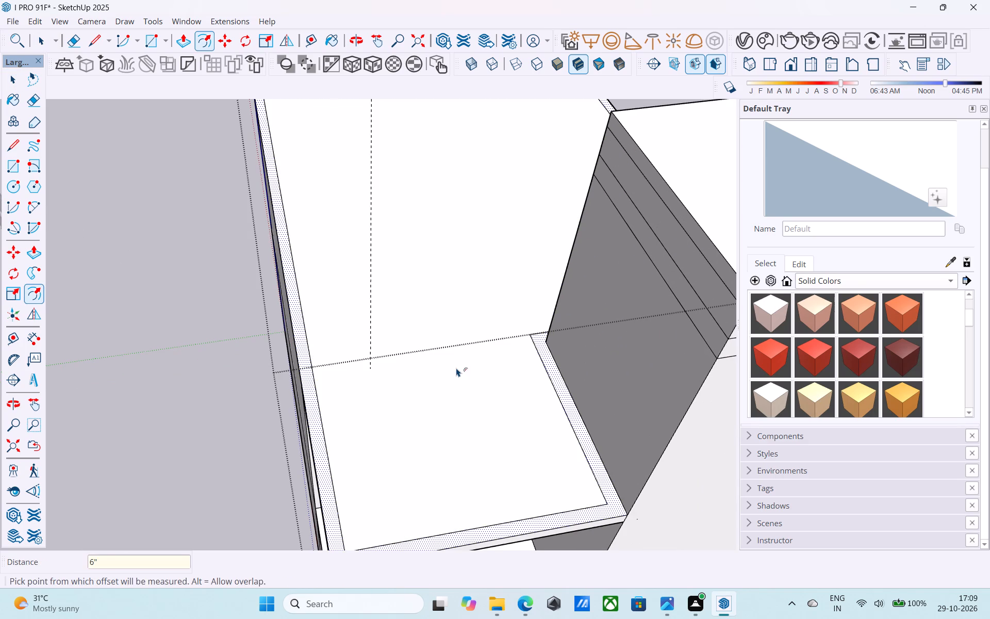
{"action": "key", "text": "space"}
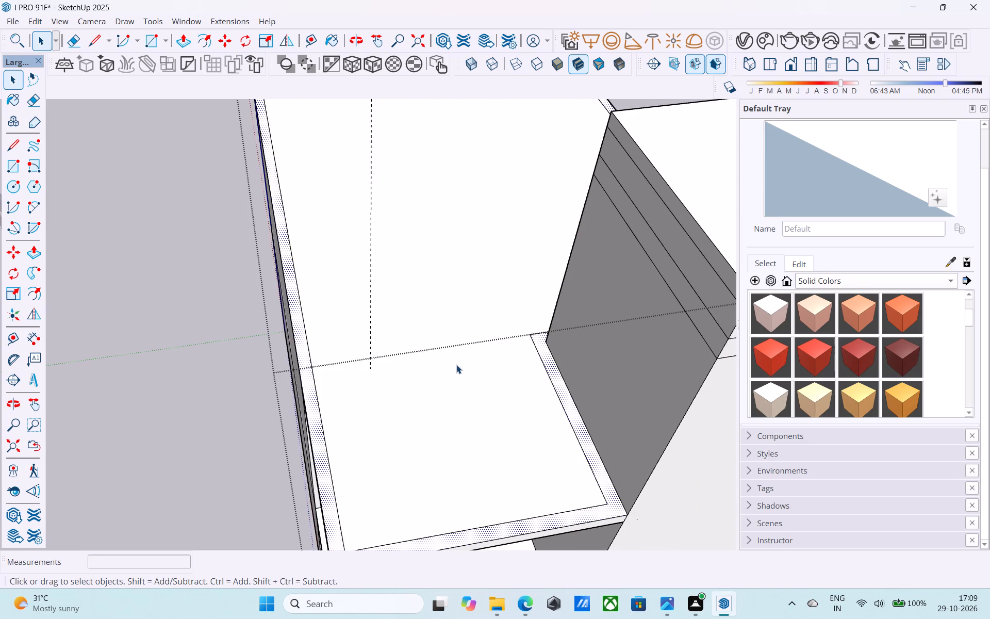
Copy the outer vertical corner edge of the tall front wall 2' inward along the wall, toward the porch.
{"action": "scroll", "coordinate": [456, 365], "scroll_direction": "down", "scroll_amount": 11}
{"action": "middle_click_drag", "start_coordinate": [498, 486], "coordinate": [456, 175]}
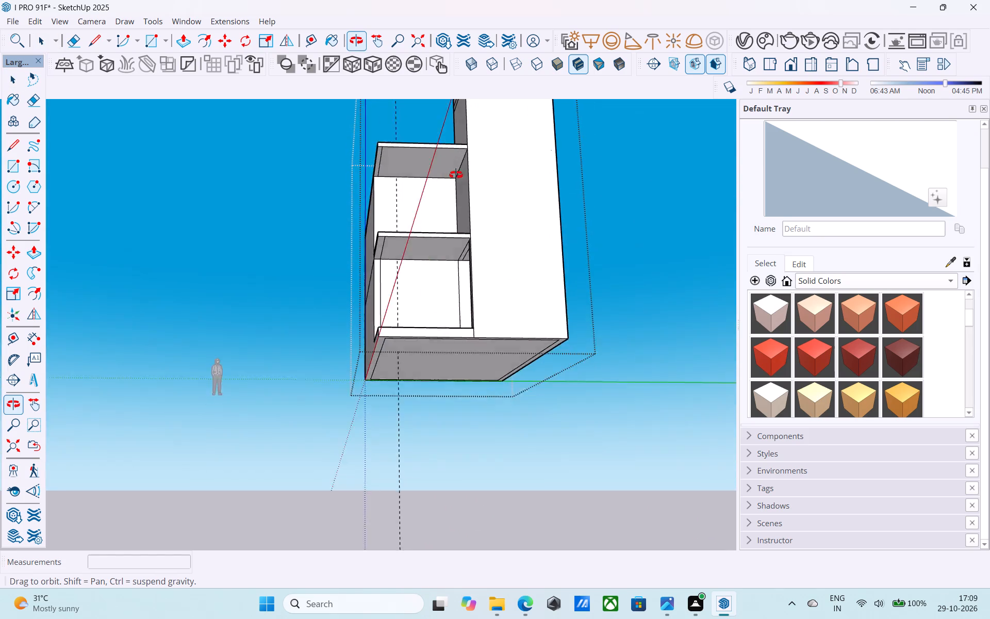
{"action": "middle_click_drag", "start_coordinate": [456, 175], "coordinate": [446, 297]}
{"action": "scroll", "coordinate": [448, 388], "scroll_direction": "down", "scroll_amount": 3}
{"action": "middle_click", "coordinate": [448, 390]}
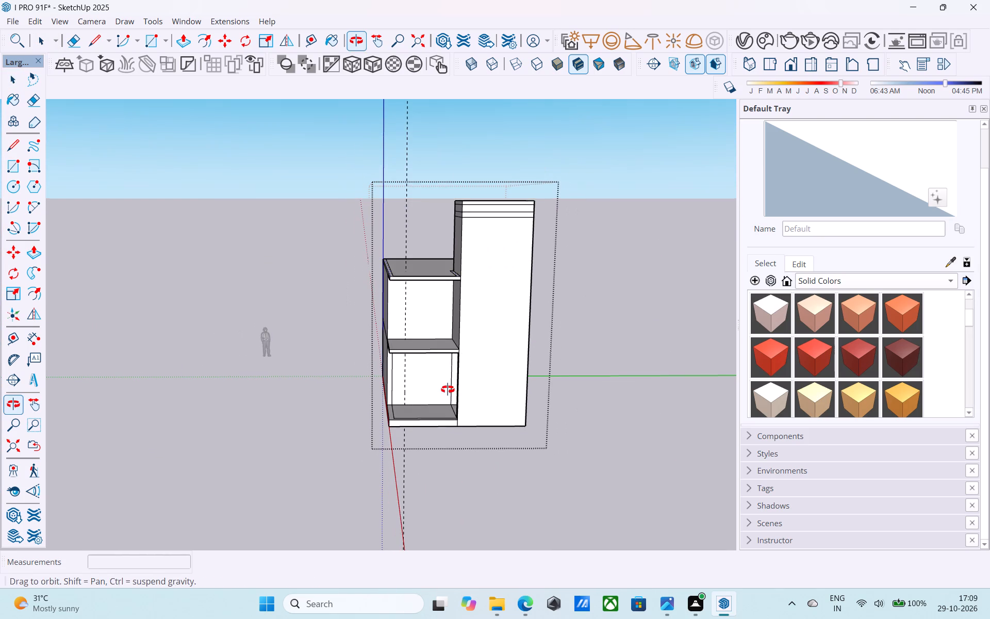
{"action": "middle_click_drag", "start_coordinate": [449, 388], "coordinate": [547, 376]}
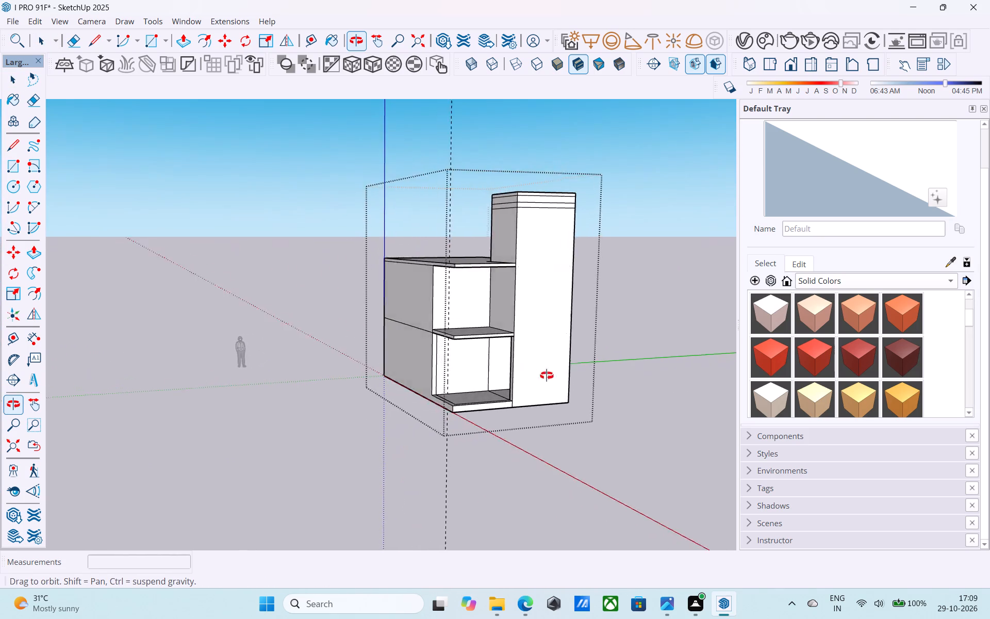
{"action": "middle_click_drag", "start_coordinate": [547, 376], "coordinate": [410, 368]}
{"action": "scroll", "coordinate": [410, 368], "scroll_direction": "up", "scroll_amount": 1}
{"action": "scroll", "coordinate": [561, 368], "scroll_direction": "down", "scroll_amount": 3}
{"action": "middle_click_drag", "start_coordinate": [561, 369], "coordinate": [535, 376]}
{"action": "scroll", "coordinate": [526, 376], "scroll_direction": "up", "scroll_amount": 6}
{"action": "left_click", "coordinate": [504, 371]}
{"action": "scroll", "coordinate": [504, 372], "scroll_direction": "down", "scroll_amount": 3}
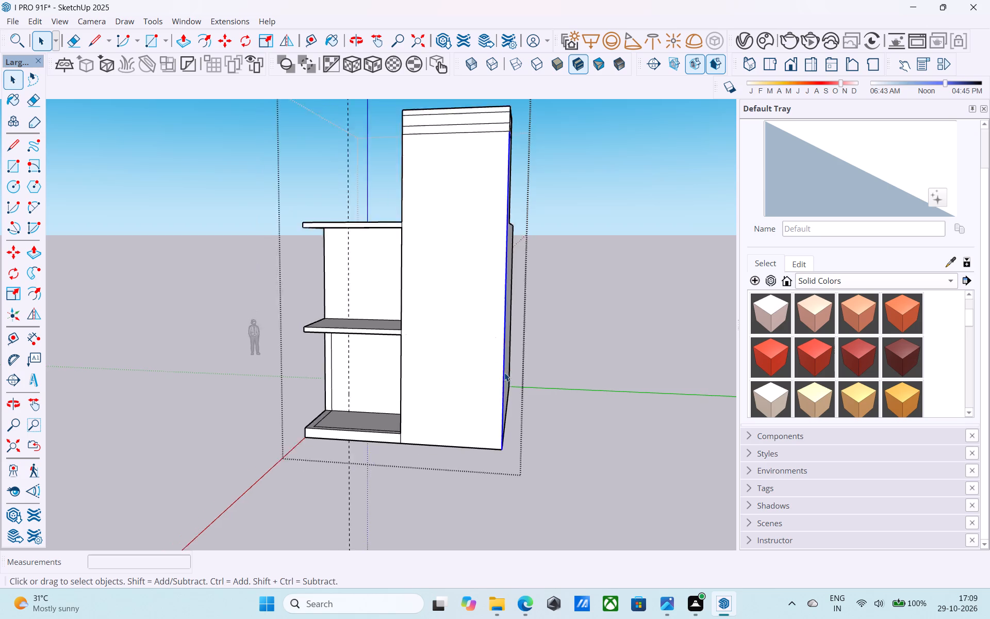
{"action": "scroll", "coordinate": [504, 372], "scroll_direction": "down", "scroll_amount": 1}
{"action": "middle_click_drag", "start_coordinate": [503, 372], "coordinate": [482, 385]}
{"action": "key", "text": "m"}
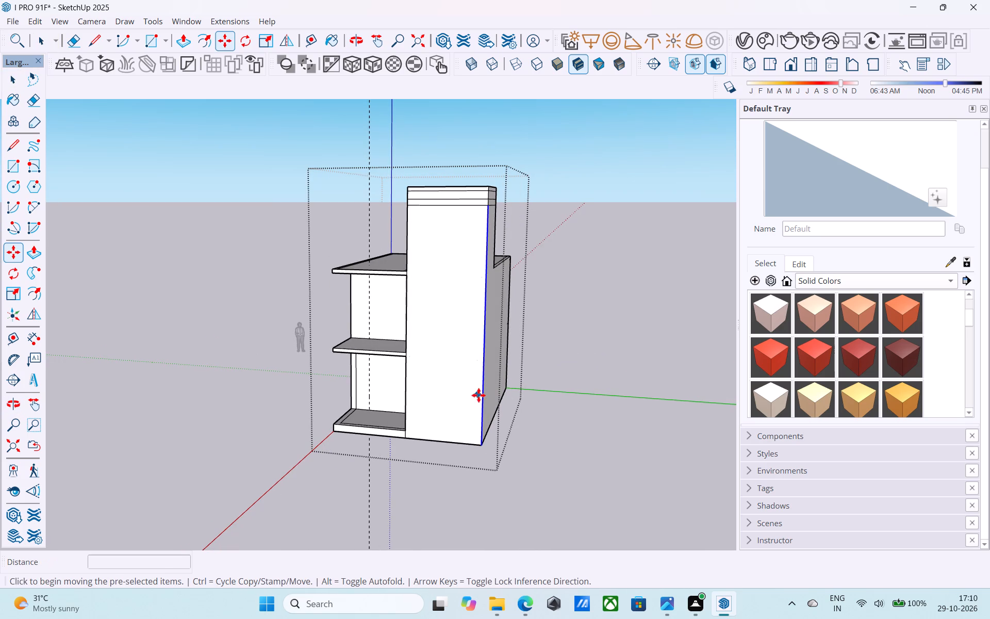
{"action": "scroll", "coordinate": [470, 448], "scroll_direction": "up", "scroll_amount": 8}
{"action": "left_click", "coordinate": [493, 438]}
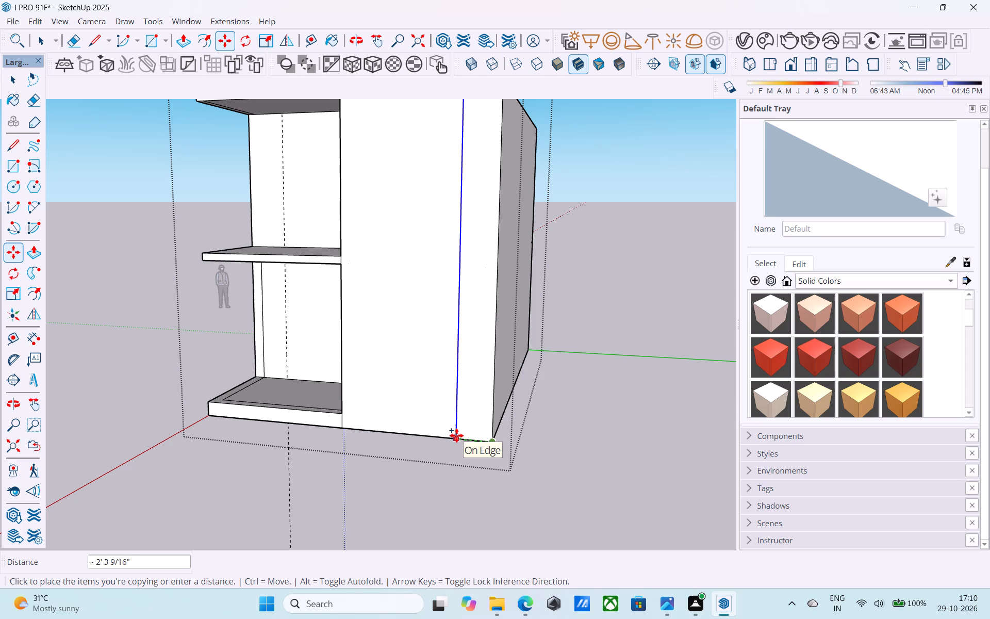
{"action": "type", "text": "2'"}
{"action": "key", "text": "Return"}
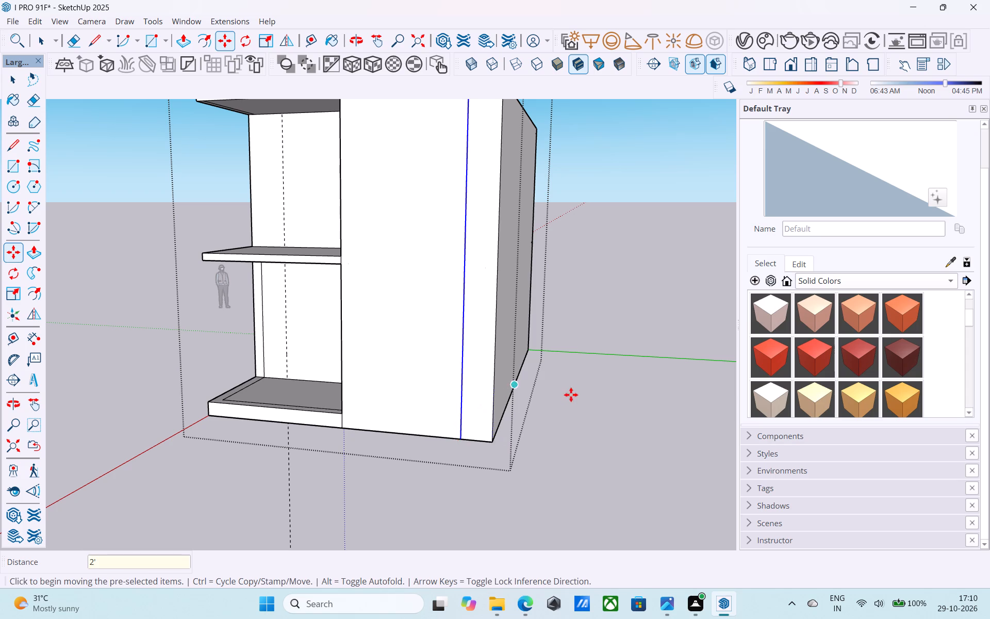
Examine the front elevation around the copied vertical line and the ground-floor porch from several angles.
{"action": "scroll", "coordinate": [571, 395], "scroll_direction": "down", "scroll_amount": 8}
{"action": "middle_click_drag", "start_coordinate": [534, 393], "coordinate": [557, 442]}
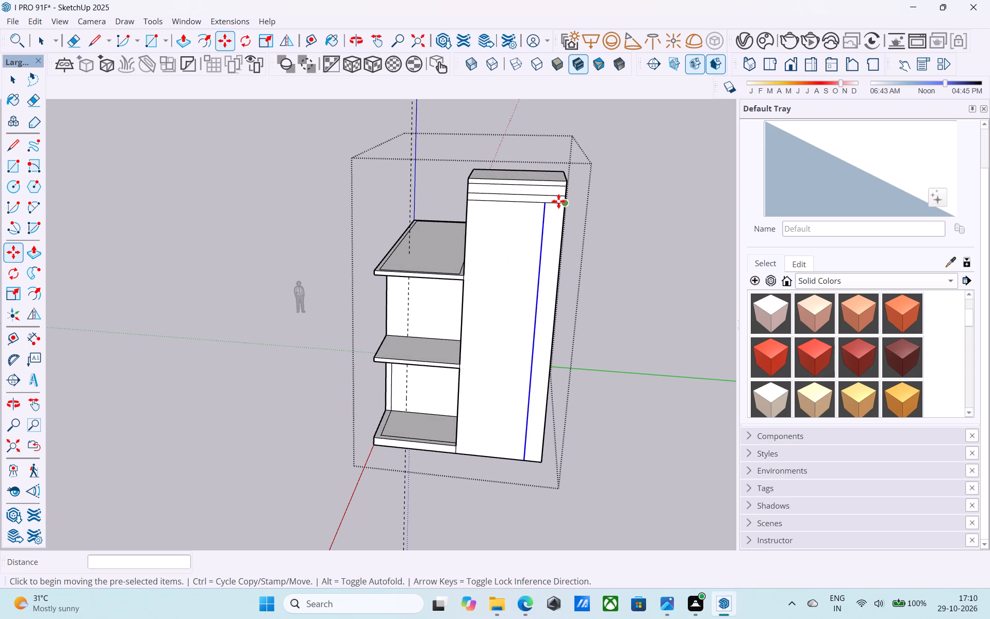
{"action": "middle_click_drag", "start_coordinate": [568, 348], "coordinate": [579, 313]}
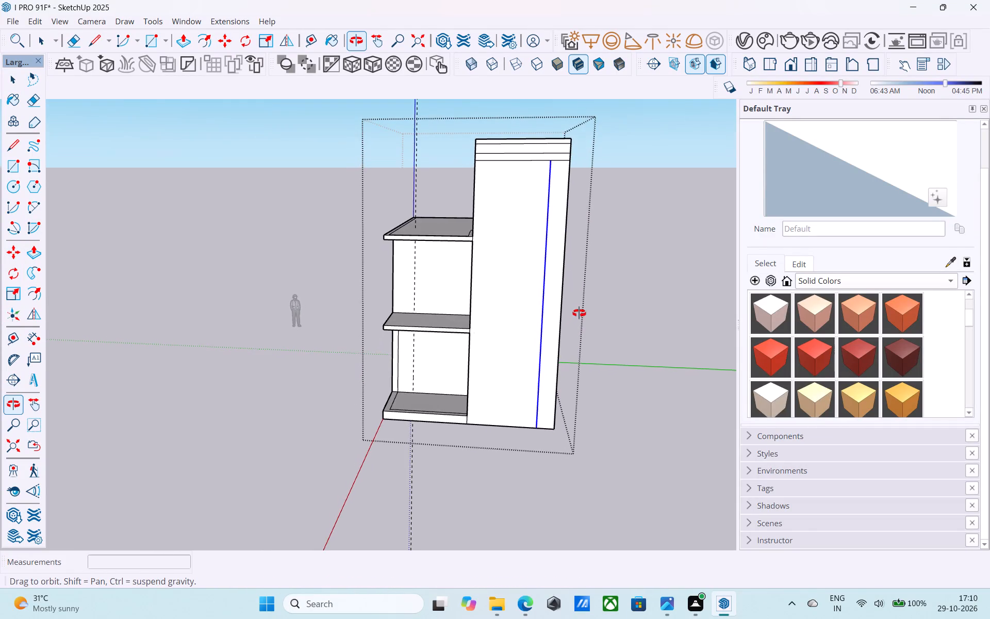
{"action": "middle_click_drag", "start_coordinate": [579, 313], "coordinate": [587, 316]}
{"action": "middle_click_drag", "start_coordinate": [586, 338], "coordinate": [577, 320]}
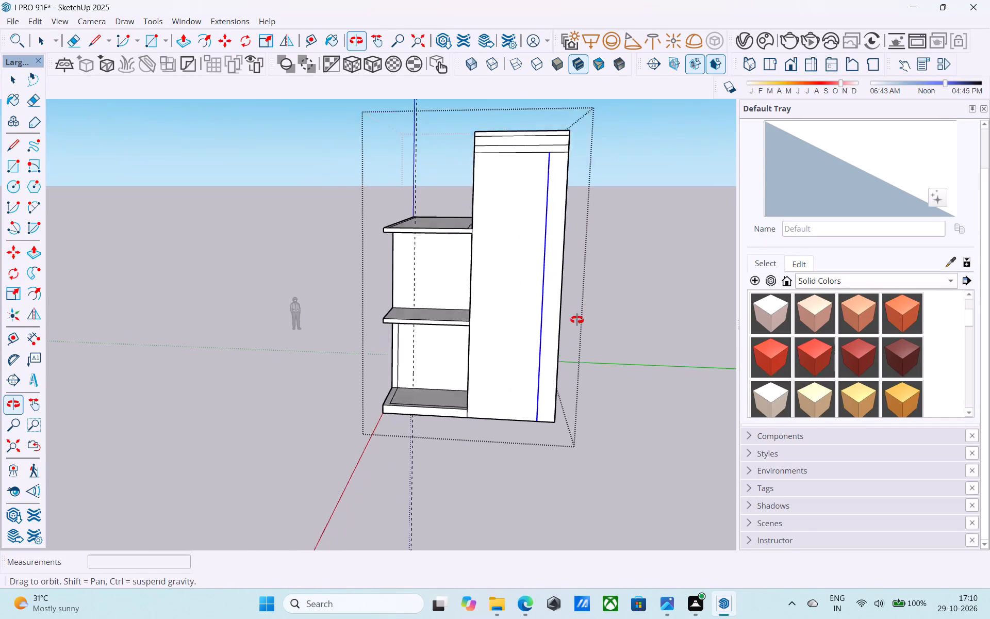
{"action": "middle_click_drag", "start_coordinate": [577, 320], "coordinate": [575, 311]}
{"action": "scroll", "coordinate": [535, 364], "scroll_direction": "up", "scroll_amount": 5}
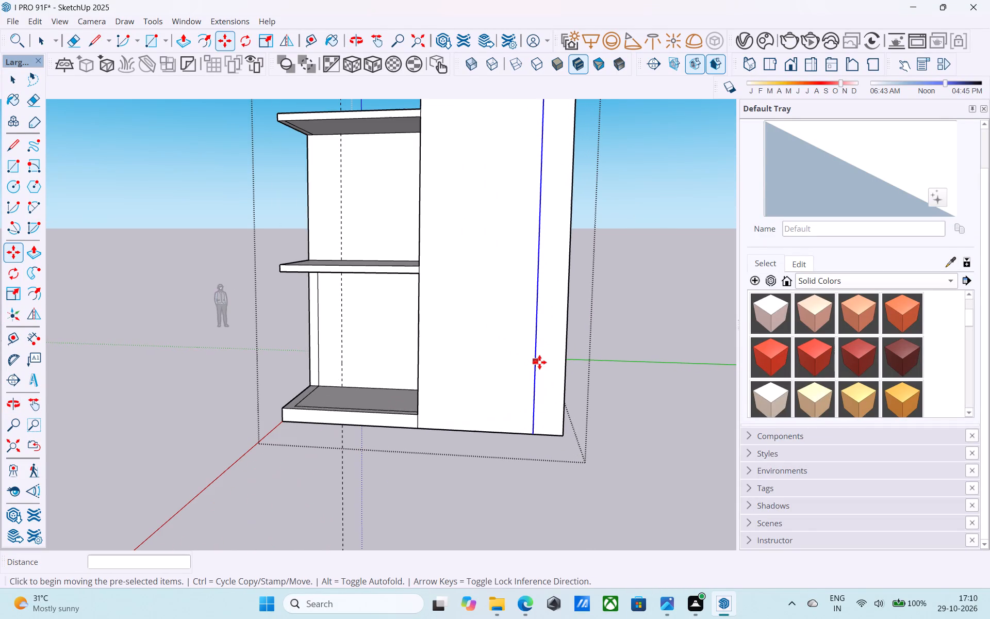
{"action": "scroll", "coordinate": [539, 361], "scroll_direction": "down", "scroll_amount": 5}
{"action": "middle_click_drag", "start_coordinate": [538, 381], "coordinate": [546, 387]}
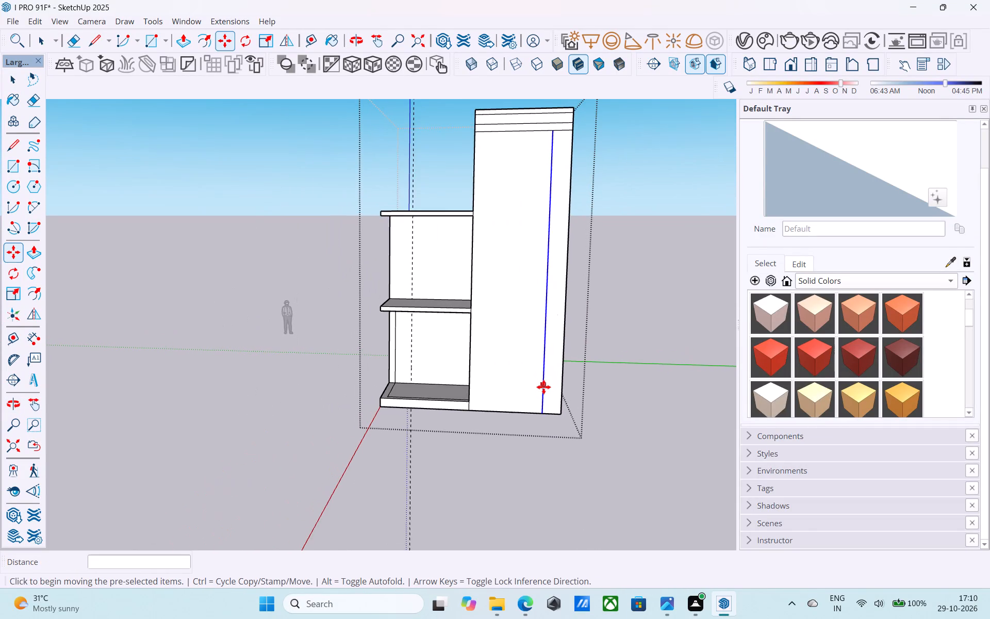
{"action": "scroll", "coordinate": [543, 387], "scroll_direction": "up", "scroll_amount": 4}
{"action": "scroll", "coordinate": [543, 387], "scroll_direction": "down", "scroll_amount": 6}
{"action": "middle_click_drag", "start_coordinate": [543, 387], "coordinate": [613, 382]}
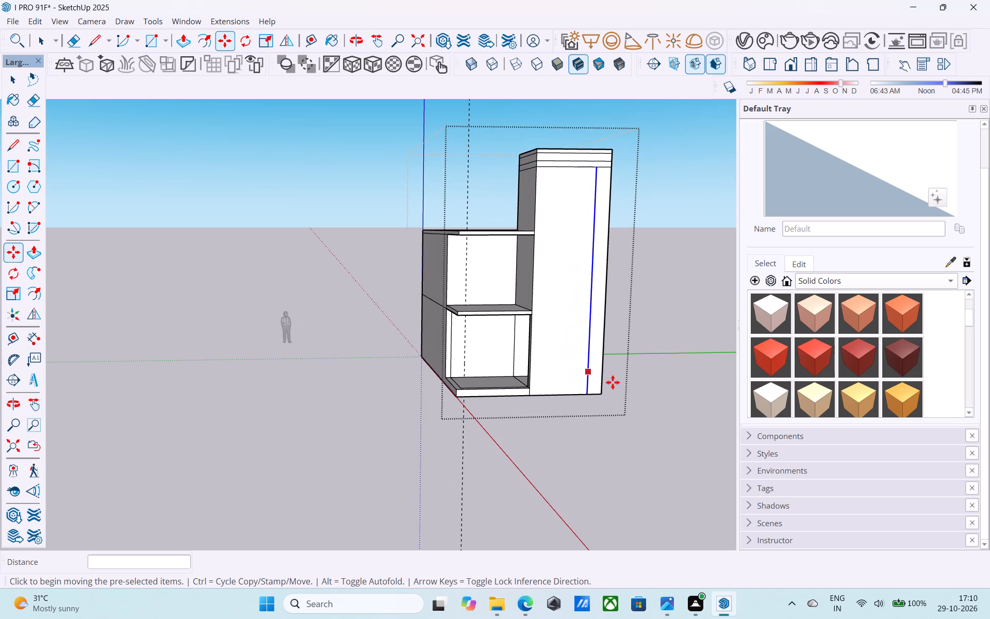
{"action": "scroll", "coordinate": [613, 382], "scroll_direction": "up", "scroll_amount": 1}
{"action": "scroll", "coordinate": [544, 379], "scroll_direction": "up", "scroll_amount": 3}
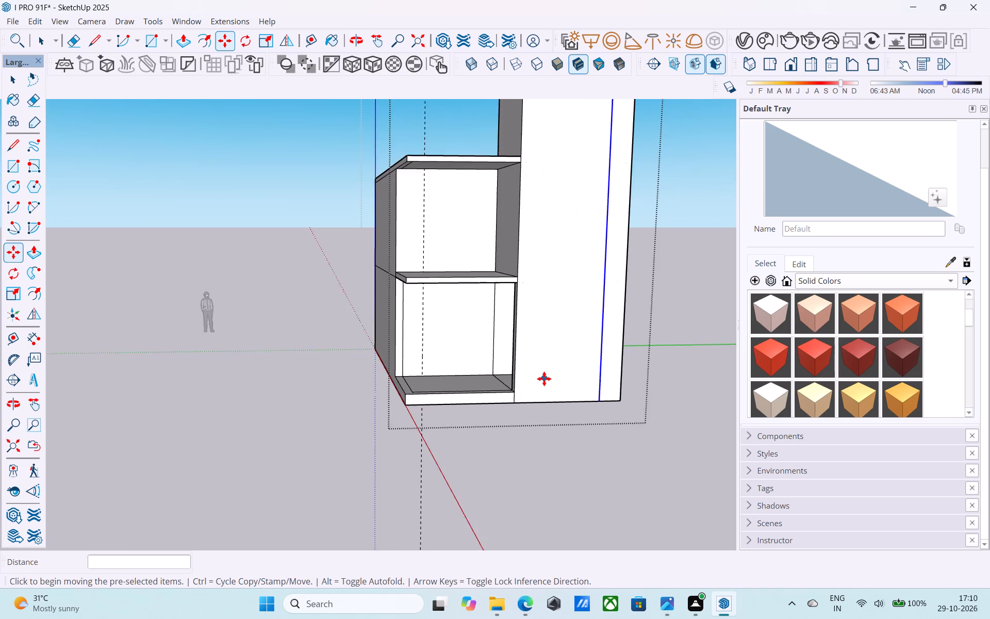
{"action": "scroll", "coordinate": [544, 379], "scroll_direction": "up", "scroll_amount": 2}
{"action": "key", "text": "space"}
{"action": "middle_click_drag", "start_coordinate": [537, 377], "coordinate": [519, 369]}
{"action": "scroll", "coordinate": [456, 412], "scroll_direction": "up", "scroll_amount": 4}
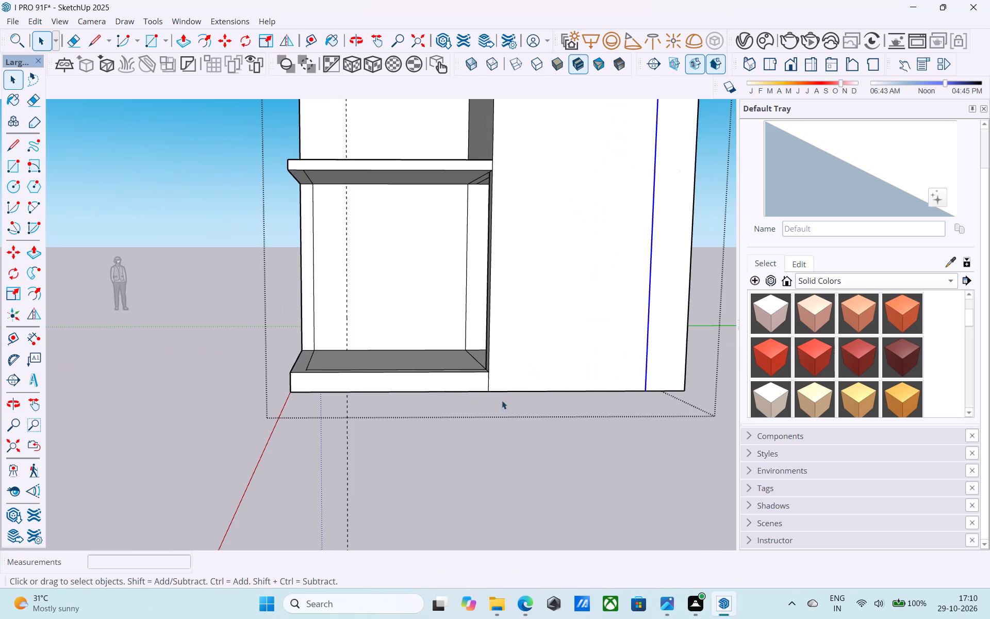
Place a horizontal guide 4' above the bottom edge of the tall front wall.
{"action": "key", "text": "t"}
{"action": "left_click", "coordinate": [515, 392]}
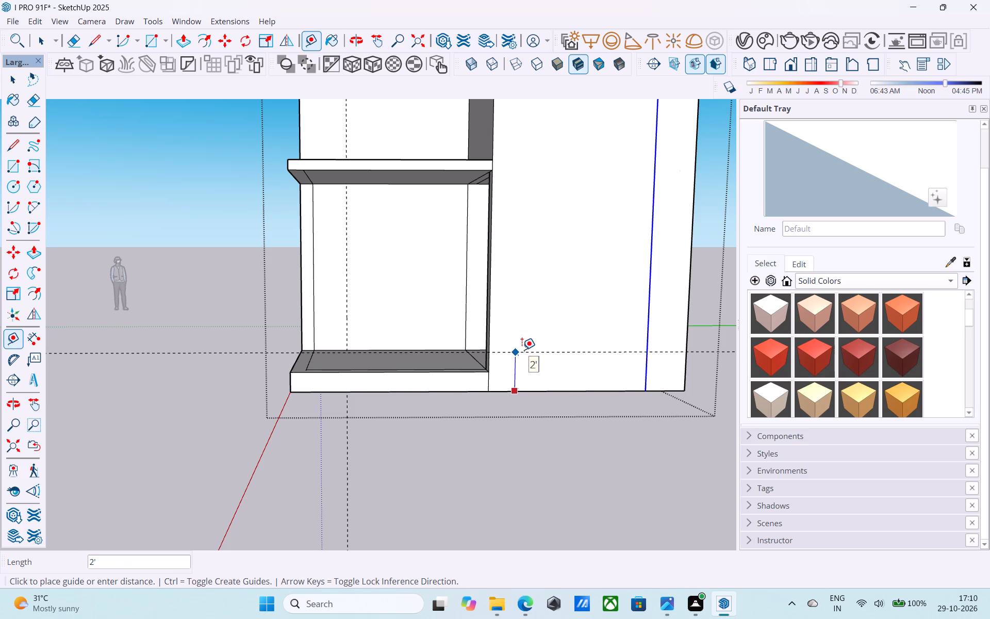
{"action": "type", "text": "3'"}
{"action": "key", "text": "Return"}
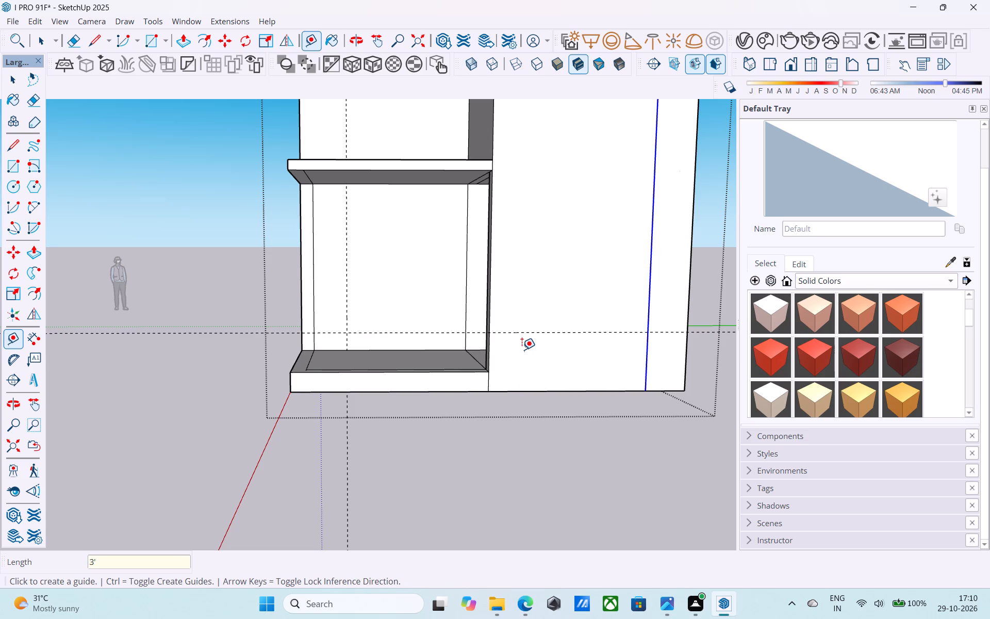
{"action": "type", "text": "4'"}
{"action": "key", "text": "Return"}
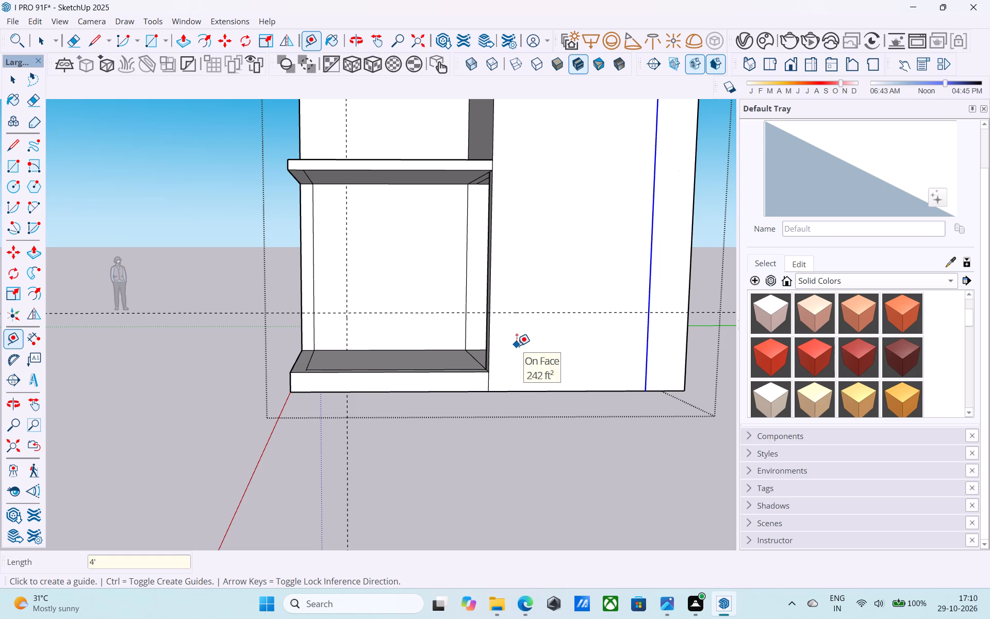
Draw a 10' horizontal line along the guide across the full width of the tall front wall.
{"action": "key", "text": "l"}
{"action": "scroll", "coordinate": [498, 322], "scroll_direction": "up", "scroll_amount": 8}
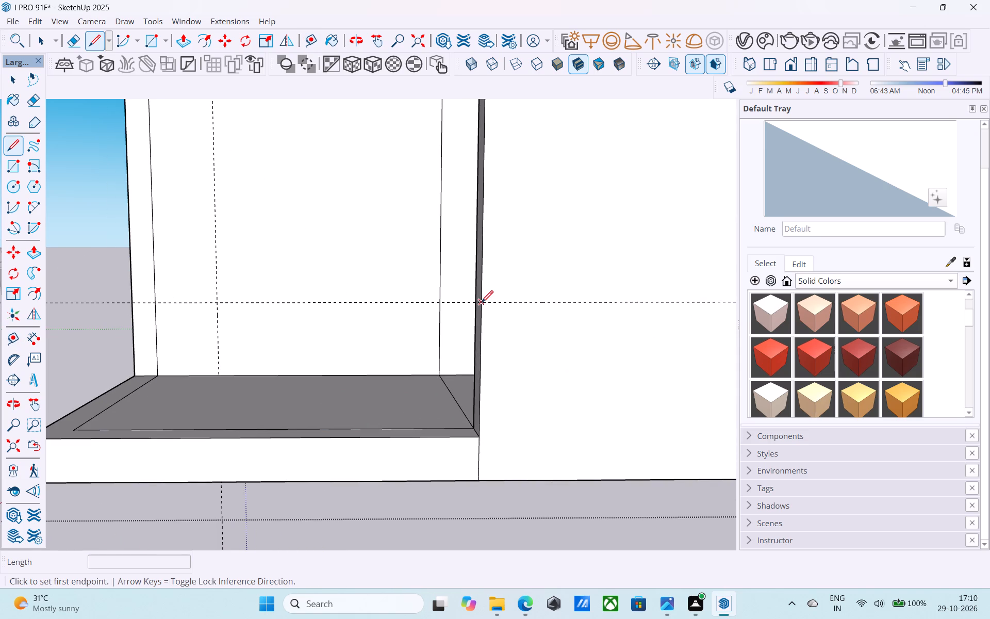
{"action": "left_click", "coordinate": [481, 304]}
{"action": "scroll", "coordinate": [79, 370], "scroll_direction": "down", "scroll_amount": 5}
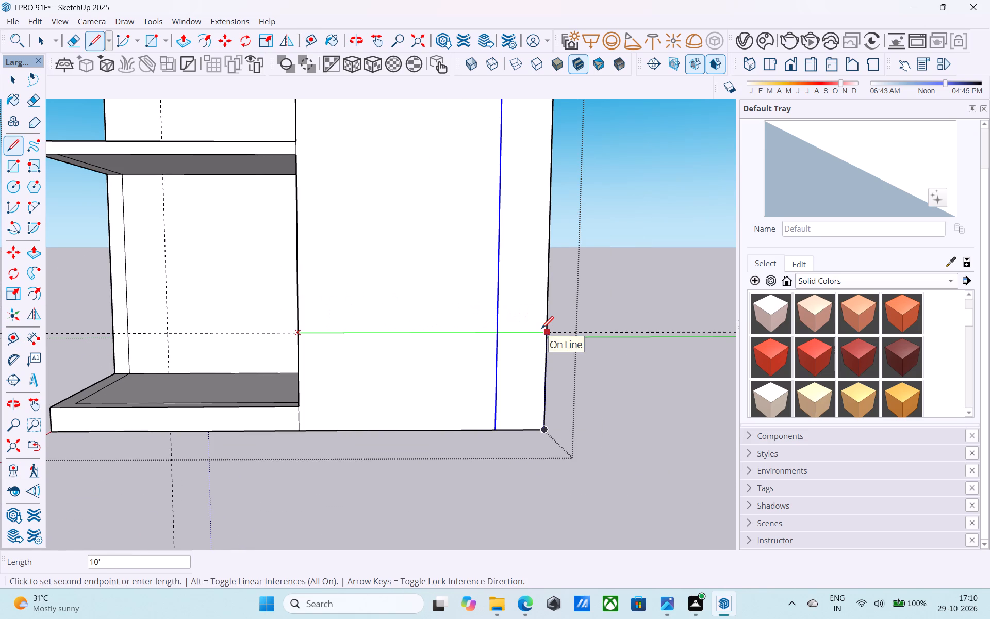
{"action": "scroll", "coordinate": [541, 331], "scroll_direction": "up", "scroll_amount": 5}
{"action": "left_click", "coordinate": [551, 336]}
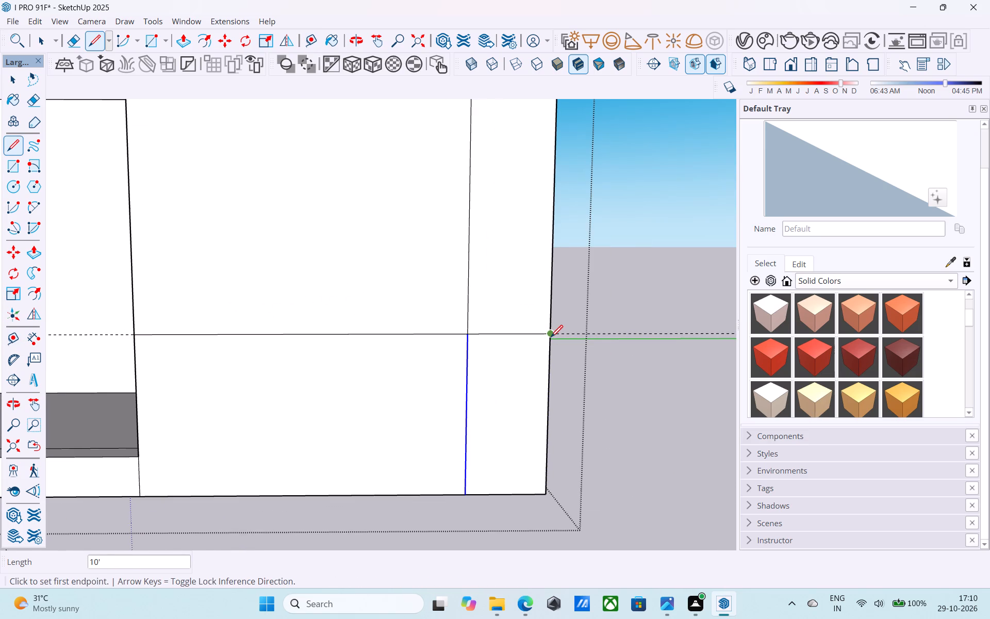
Erase the part of the vertical facade line that lies below the new horizontal line.
{"action": "scroll", "coordinate": [552, 330], "scroll_direction": "up", "scroll_amount": 1}
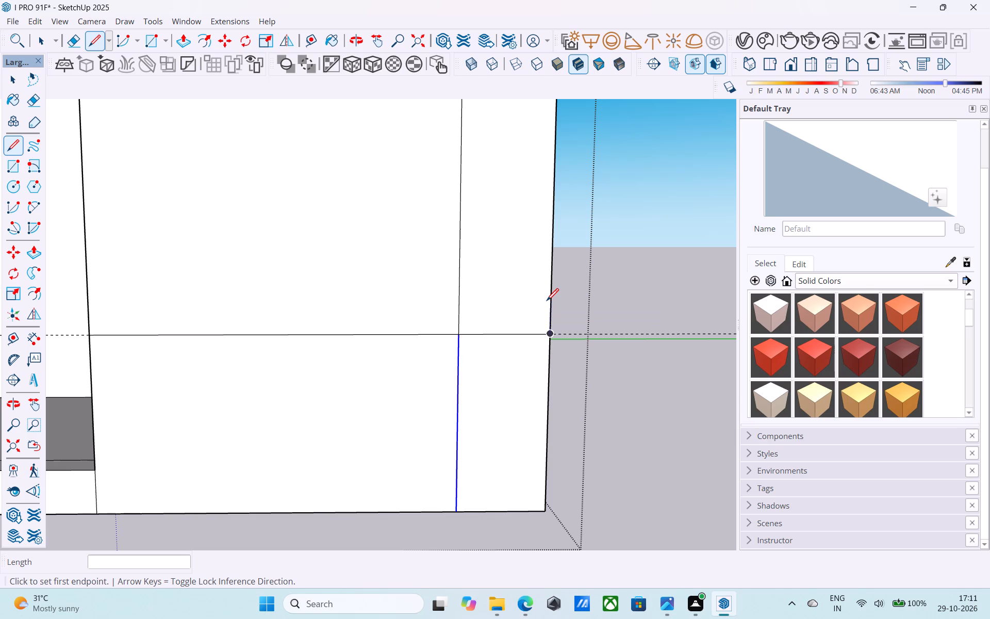
{"action": "scroll", "coordinate": [501, 291], "scroll_direction": "down", "scroll_amount": 10}
{"action": "middle_click_drag", "start_coordinate": [455, 311], "coordinate": [465, 318]}
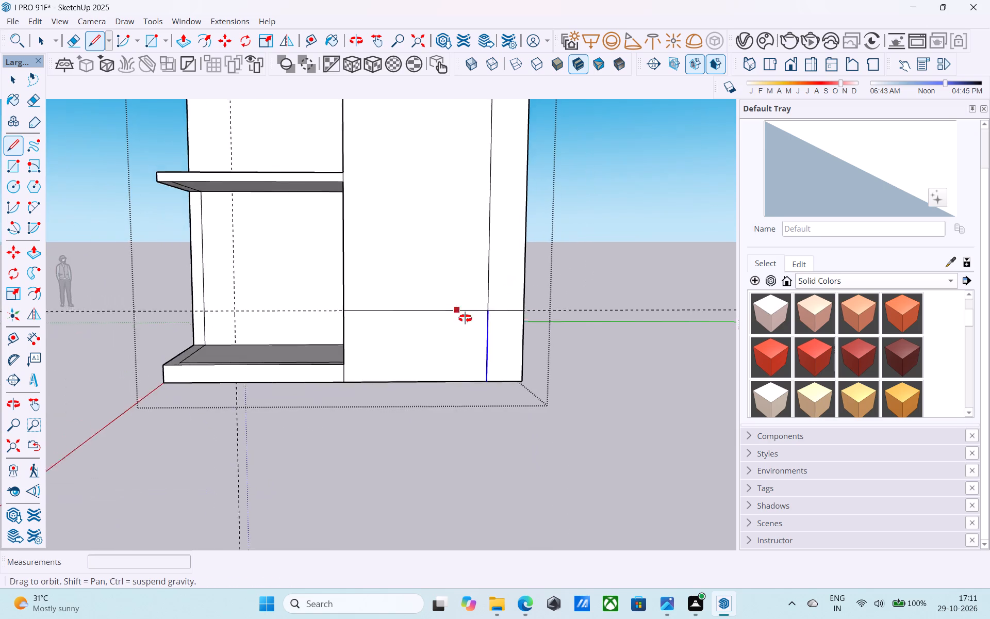
{"action": "middle_click_drag", "start_coordinate": [465, 318], "coordinate": [547, 318]}
{"action": "scroll", "coordinate": [536, 352], "scroll_direction": "up", "scroll_amount": 6}
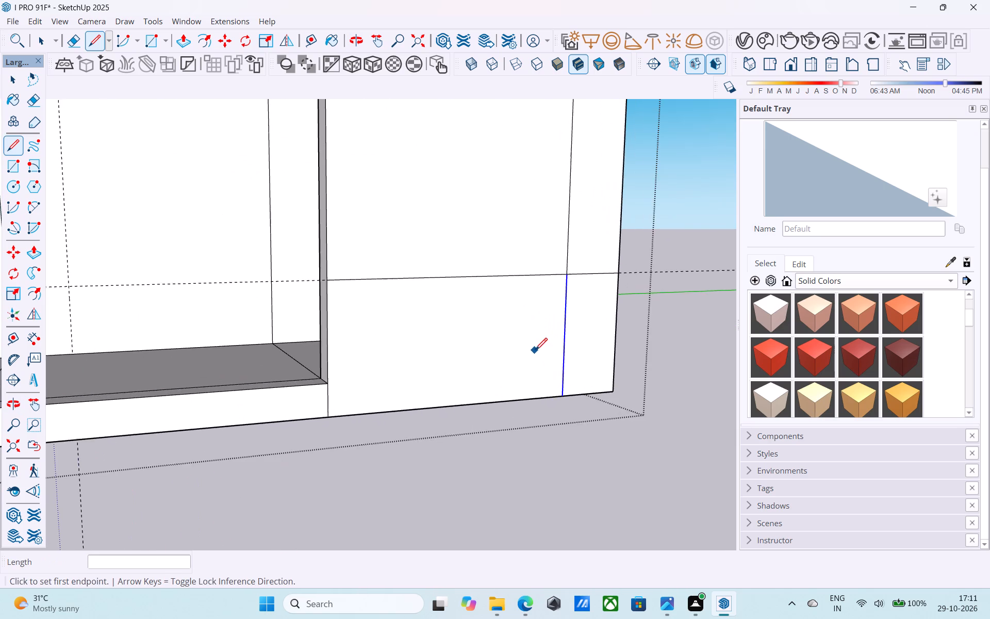
{"action": "scroll", "coordinate": [539, 345], "scroll_direction": "down", "scroll_amount": 2}
{"action": "key", "text": "e"}
{"action": "left_click_drag", "start_coordinate": [555, 336], "coordinate": [565, 335]}
{"action": "key", "text": "space"}
{"action": "scroll", "coordinate": [565, 335], "scroll_direction": "down", "scroll_amount": 6}
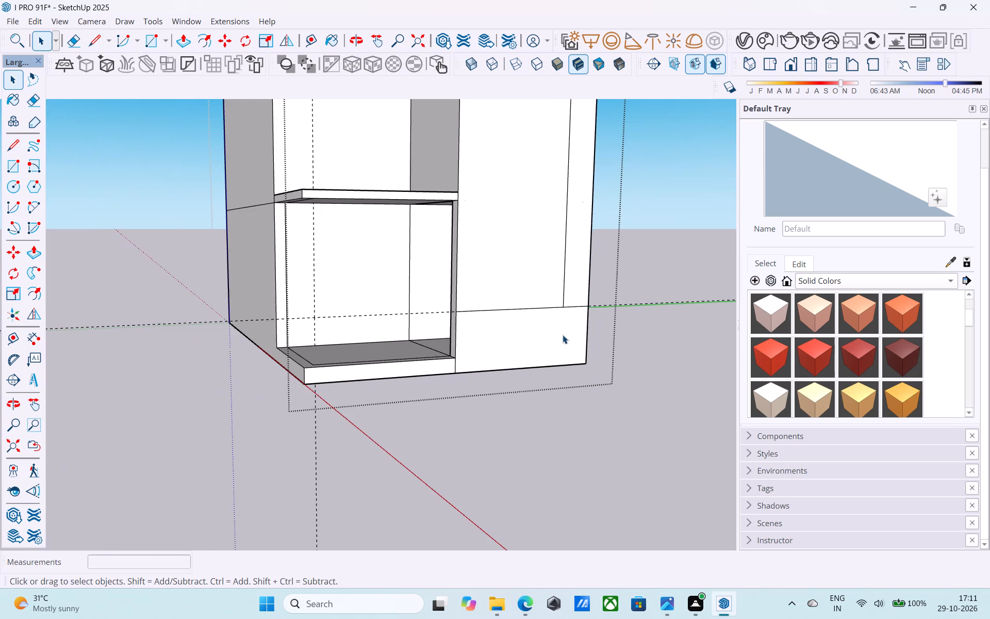
Offset the outline of the tall wall's bottom panel 6" inward.
{"action": "middle_click_drag", "start_coordinate": [563, 335], "coordinate": [544, 329]}
{"action": "scroll", "coordinate": [567, 334], "scroll_direction": "down", "scroll_amount": 4}
{"action": "middle_click_drag", "start_coordinate": [513, 361], "coordinate": [494, 353]}
{"action": "scroll", "coordinate": [490, 342], "scroll_direction": "up", "scroll_amount": 10}
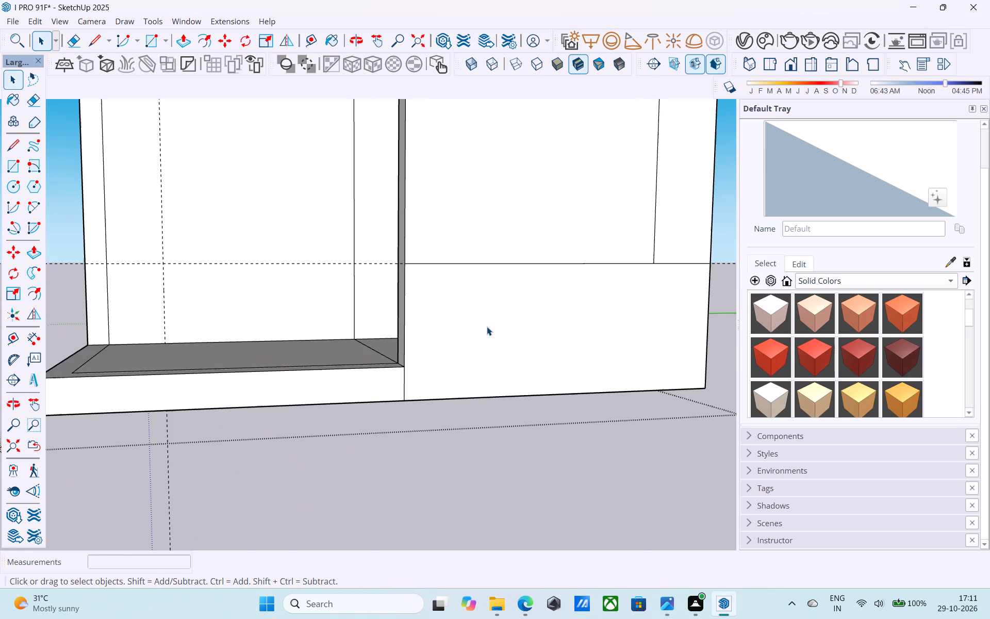
{"action": "scroll", "coordinate": [487, 327], "scroll_direction": "up", "scroll_amount": 1}
{"action": "left_click", "coordinate": [487, 327]}
{"action": "scroll", "coordinate": [487, 327], "scroll_direction": "up", "scroll_amount": 1}
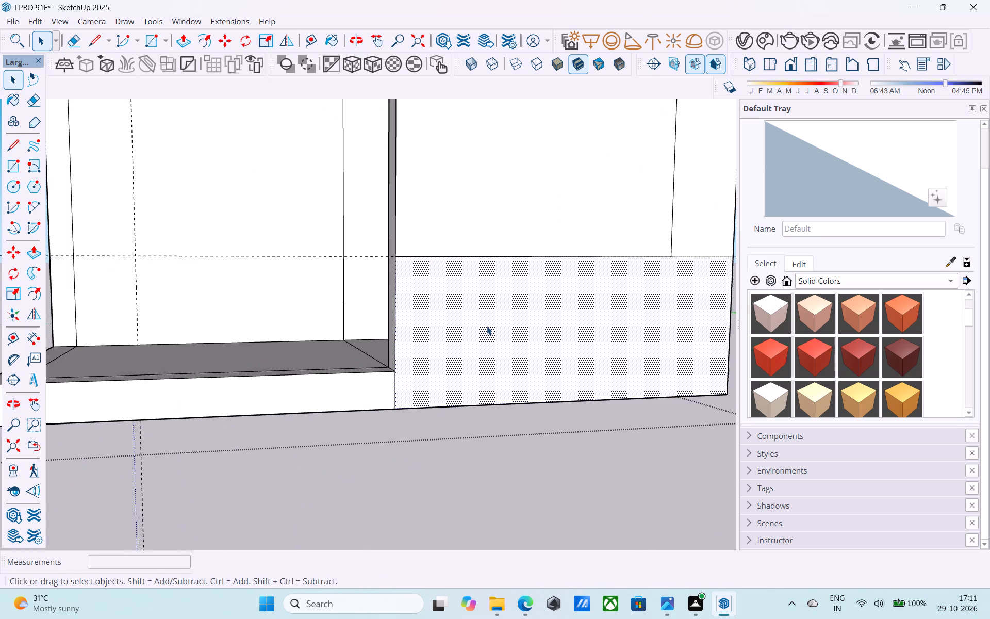
{"action": "scroll", "coordinate": [487, 326], "scroll_direction": "up", "scroll_amount": 2}
{"action": "key", "text": "f"}
{"action": "left_click", "coordinate": [487, 326]}
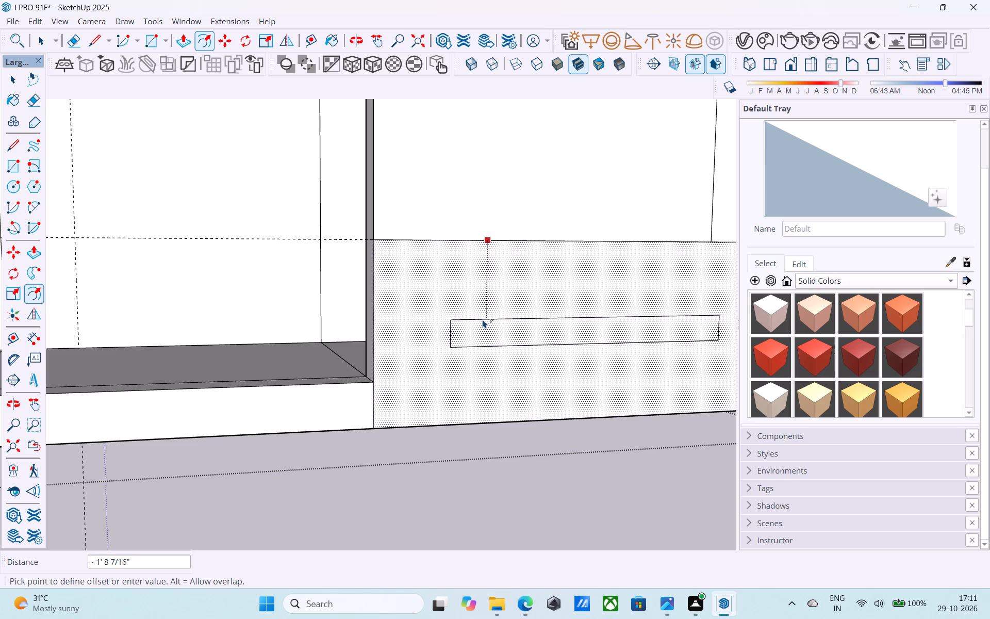
{"action": "key", "text": "9"}
{"action": "key", "text": "shift+quotedbl"}
{"action": "key", "text": "Return"}
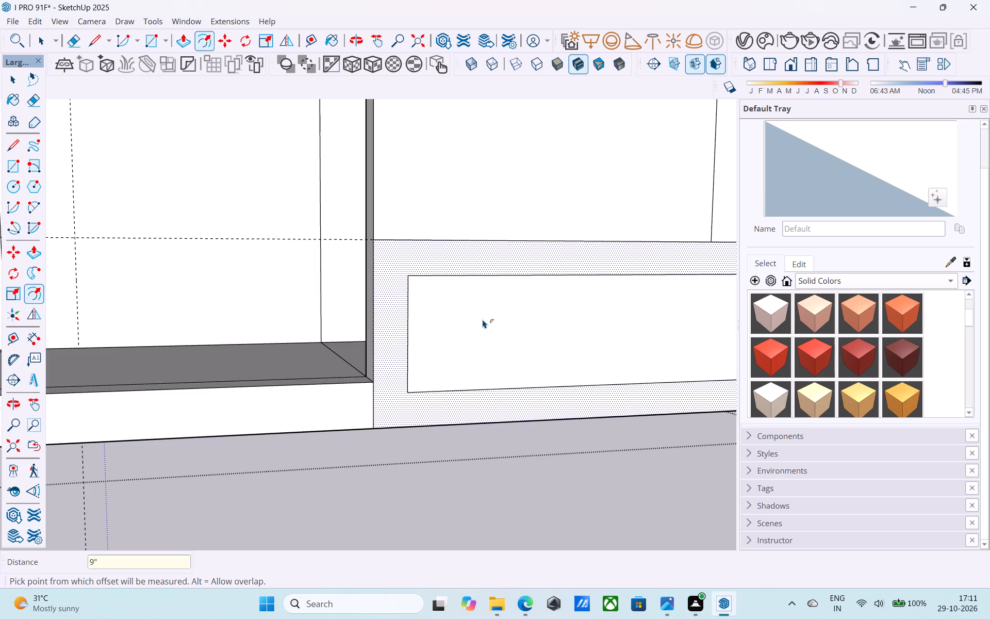
{"action": "type", "text": "6\""}
{"action": "key", "text": "Return"}
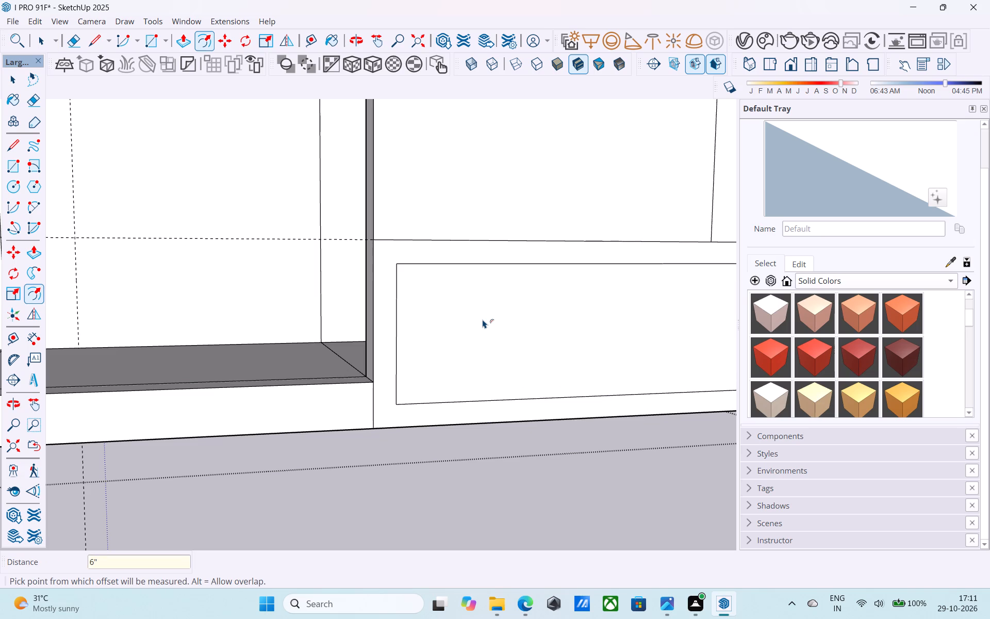
Copy the inner rectangle's vertical edge farthest from the porch 3' along the wall, toward the porch.
{"action": "scroll", "coordinate": [481, 322], "scroll_direction": "down", "scroll_amount": 4}
{"action": "middle_click_drag", "start_coordinate": [477, 323], "coordinate": [461, 321]}
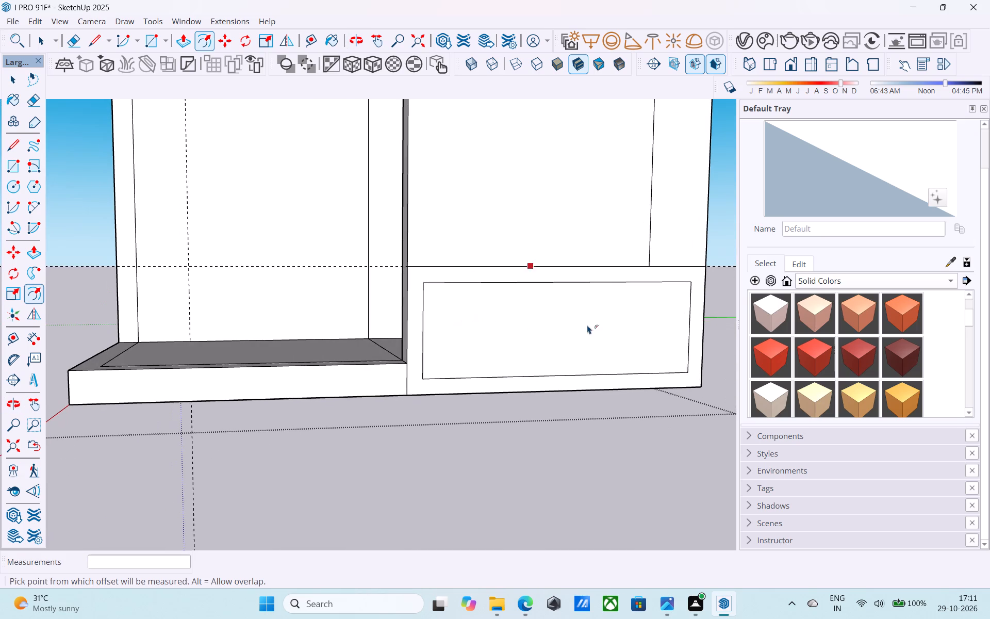
{"action": "key", "text": "space"}
{"action": "left_click", "coordinate": [690, 333]}
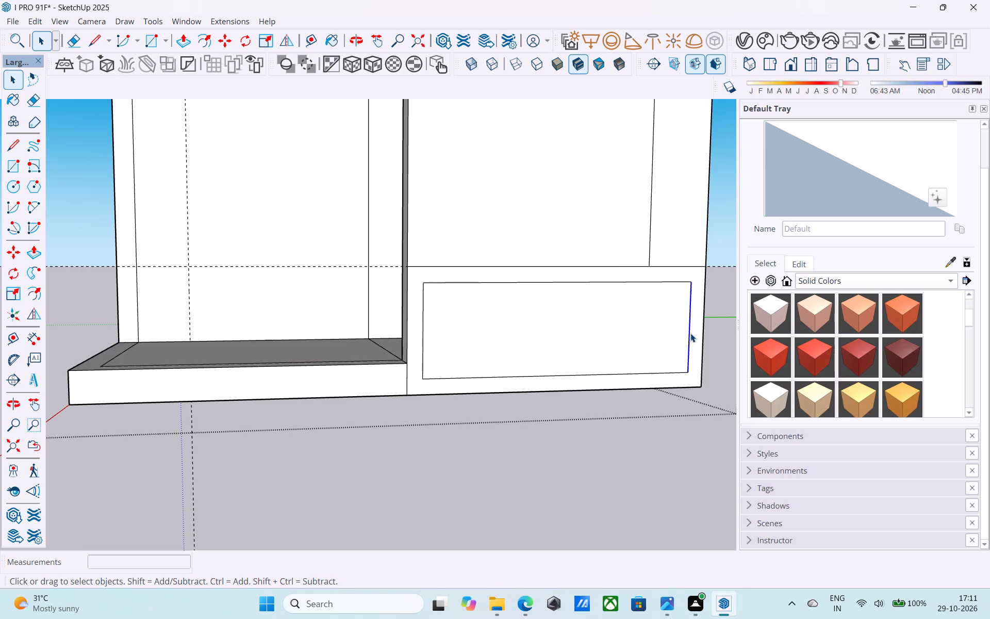
{"action": "key", "text": "m"}
{"action": "left_click", "coordinate": [688, 373]}
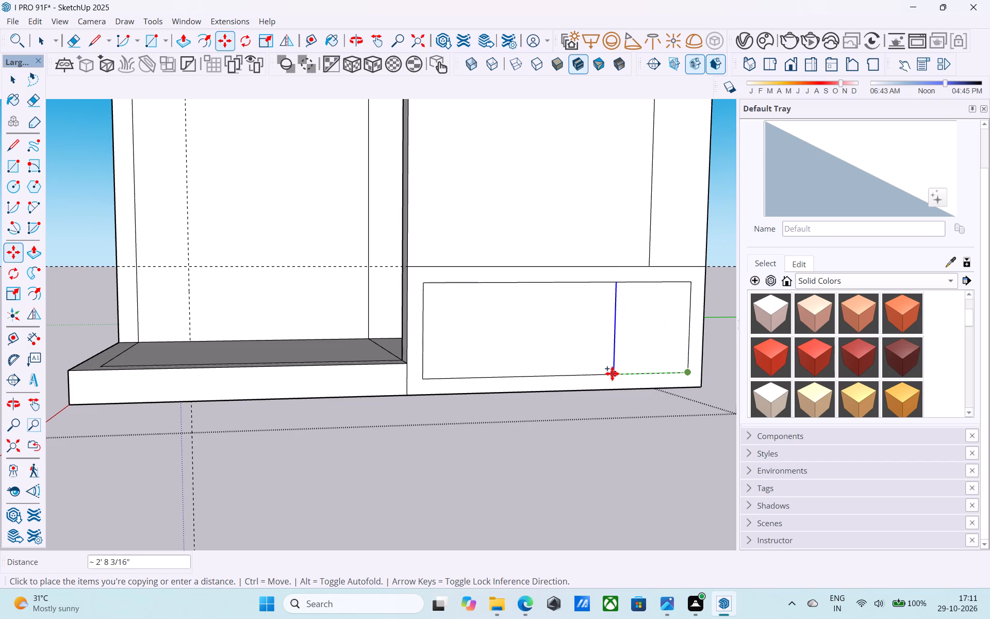
{"action": "type", "text": "3'"}
{"action": "key", "text": "Return"}
{"action": "scroll", "coordinate": [610, 373], "scroll_direction": "up", "scroll_amount": 2}
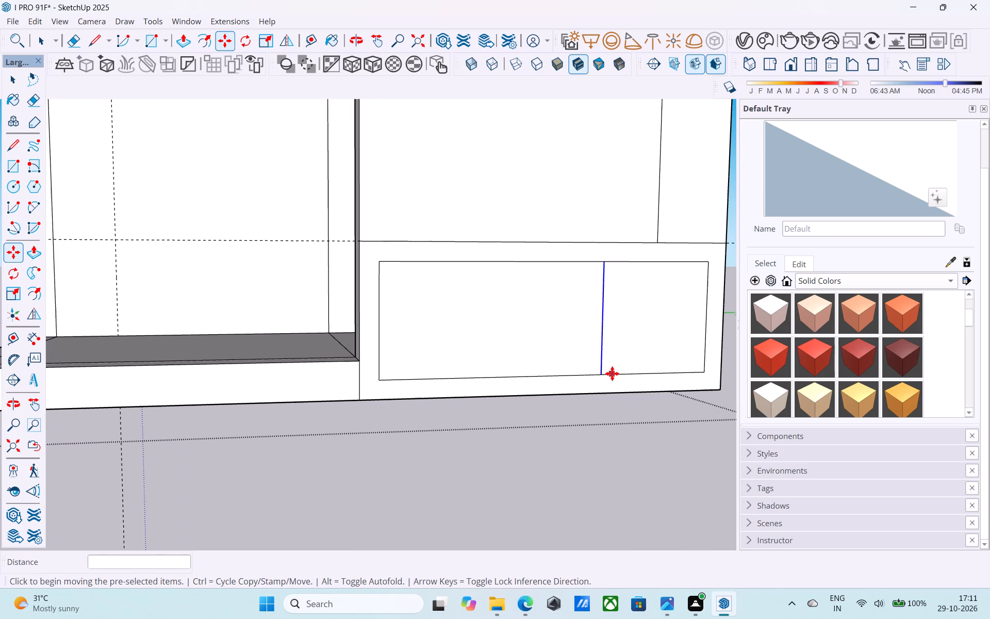
Erase the inner rectangle's edges beyond the copied line, leaving only the smaller rectangle beside the porch.
{"action": "scroll", "coordinate": [614, 375], "scroll_direction": "down", "scroll_amount": 2}
{"action": "key", "text": "e"}
{"action": "left_click", "coordinate": [665, 279]}
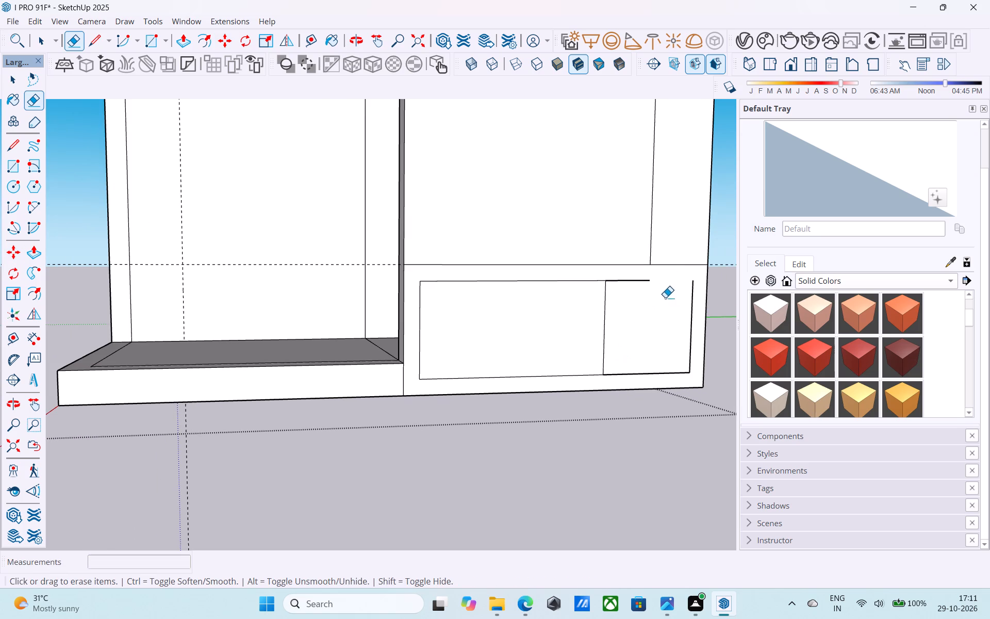
{"action": "left_click_drag", "start_coordinate": [692, 312], "coordinate": [680, 304]}
{"action": "left_click_drag", "start_coordinate": [650, 282], "coordinate": [643, 280]}
{"action": "left_click", "coordinate": [632, 373]}
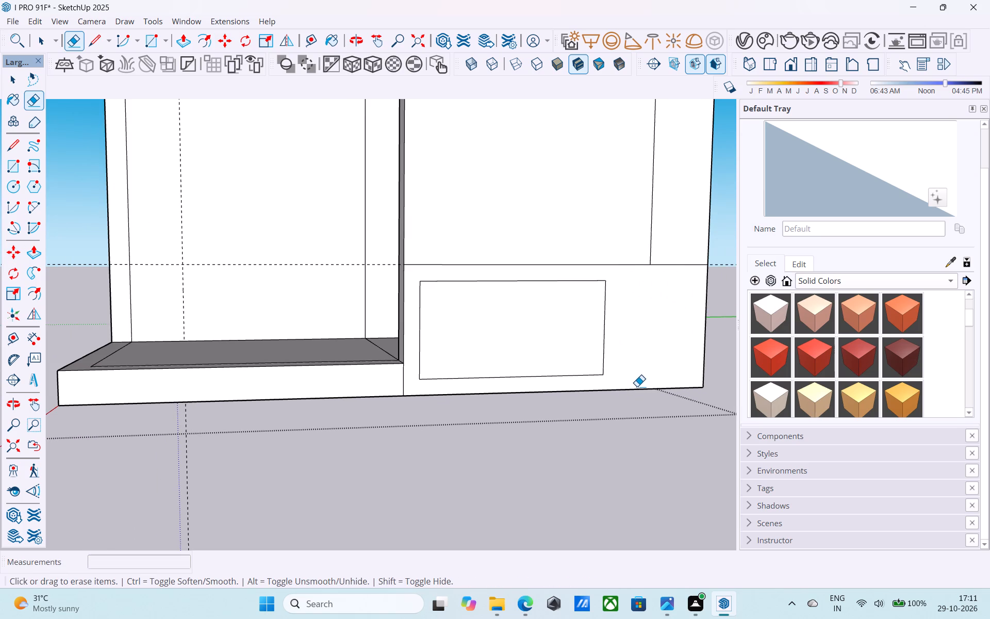
Examine the whole front elevation with the new bottom panel from above and from eye level.
{"action": "scroll", "coordinate": [623, 378], "scroll_direction": "down", "scroll_amount": 5}
{"action": "middle_click_drag", "start_coordinate": [623, 378], "coordinate": [613, 396]}
{"action": "scroll", "coordinate": [615, 397], "scroll_direction": "down", "scroll_amount": 4}
{"action": "middle_click_drag", "start_coordinate": [619, 431], "coordinate": [572, 513]}
{"action": "middle_click_drag", "start_coordinate": [549, 523], "coordinate": [542, 519]}
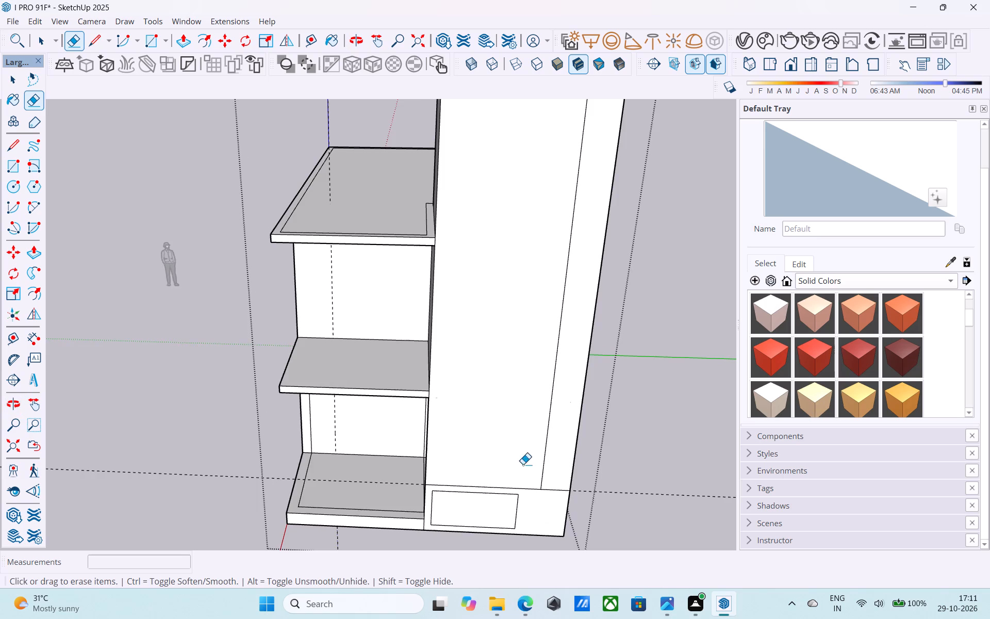
{"action": "scroll", "coordinate": [520, 455], "scroll_direction": "down", "scroll_amount": 4}
{"action": "middle_click_drag", "start_coordinate": [509, 461], "coordinate": [503, 456]}
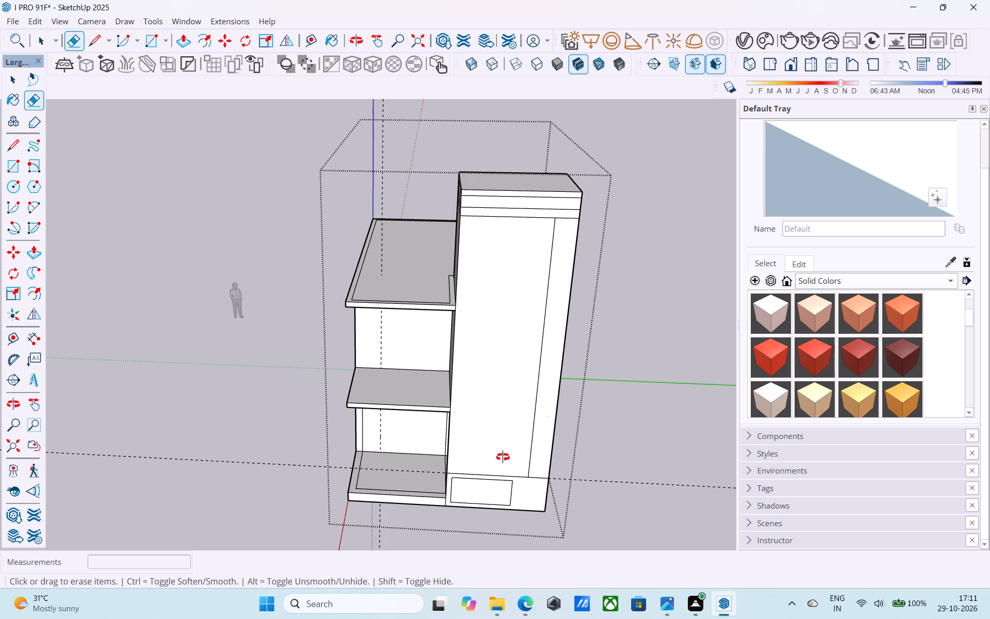
{"action": "middle_click_drag", "start_coordinate": [503, 457], "coordinate": [494, 446]}
{"action": "scroll", "coordinate": [531, 442], "scroll_direction": "down", "scroll_amount": 4}
{"action": "middle_click_drag", "start_coordinate": [531, 442], "coordinate": [552, 367]}
{"action": "scroll", "coordinate": [551, 378], "scroll_direction": "up", "scroll_amount": 2}
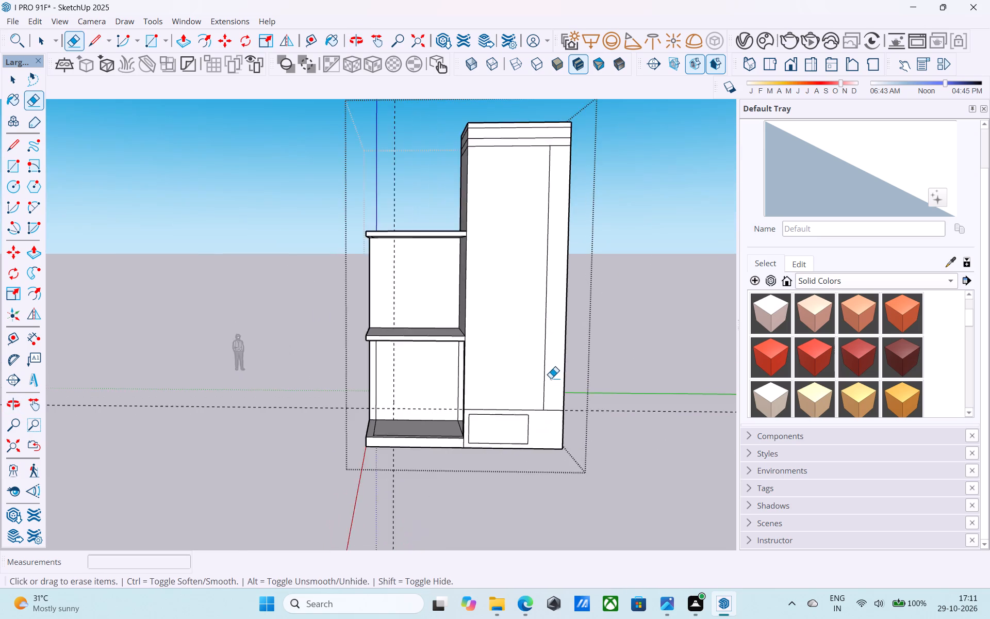
{"action": "scroll", "coordinate": [551, 378], "scroll_direction": "up", "scroll_amount": 5}
Copy the tall wall's vertical facade line 6" along the horizontal line, toward the porch.
{"action": "key", "text": "space"}
{"action": "scroll", "coordinate": [548, 389], "scroll_direction": "down", "scroll_amount": 4}
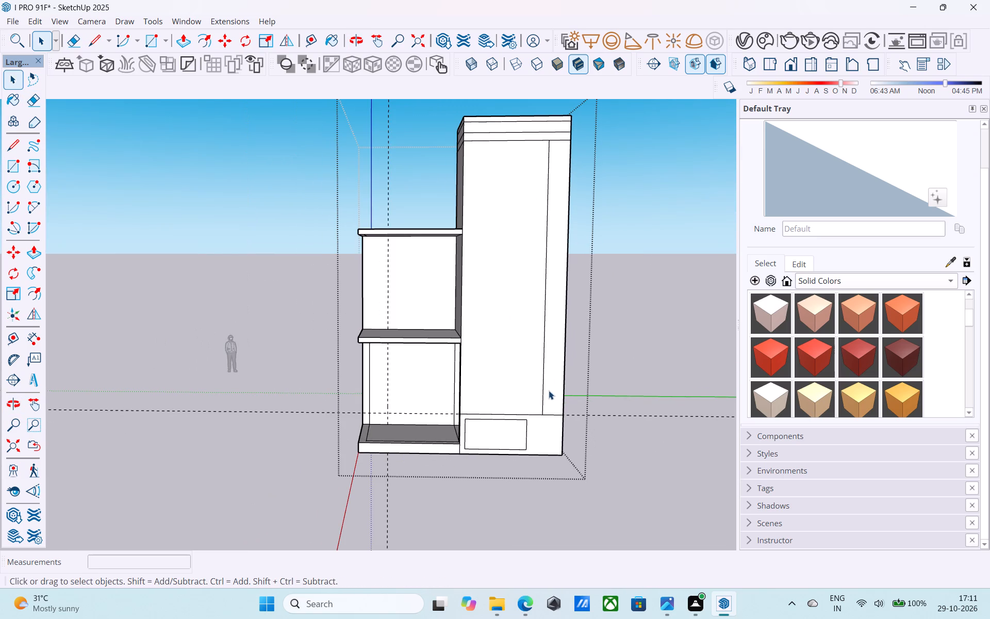
{"action": "middle_click_drag", "start_coordinate": [549, 392], "coordinate": [531, 406]}
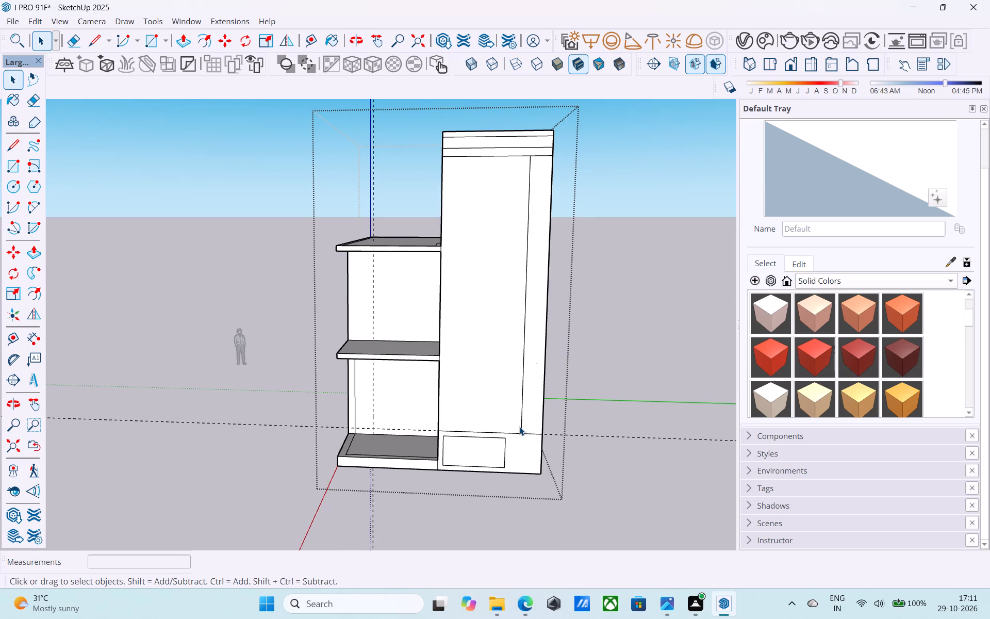
{"action": "scroll", "coordinate": [519, 427], "scroll_direction": "up", "scroll_amount": 3}
{"action": "left_click", "coordinate": [523, 431]}
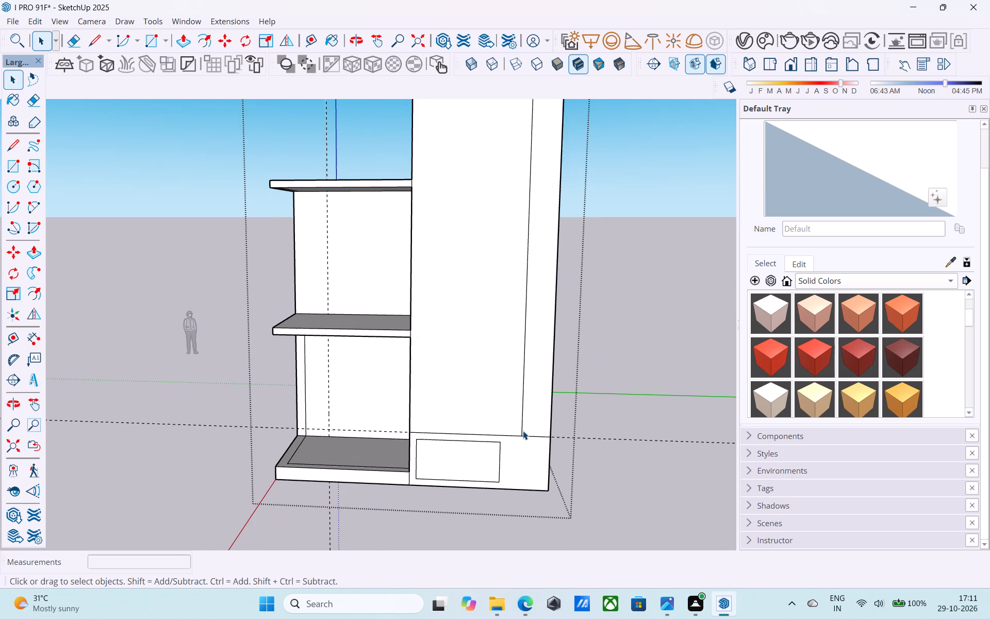
{"action": "scroll", "coordinate": [523, 431], "scroll_direction": "up", "scroll_amount": 5}
{"action": "key", "text": "m"}
{"action": "scroll", "coordinate": [525, 433], "scroll_direction": "up", "scroll_amount": 6}
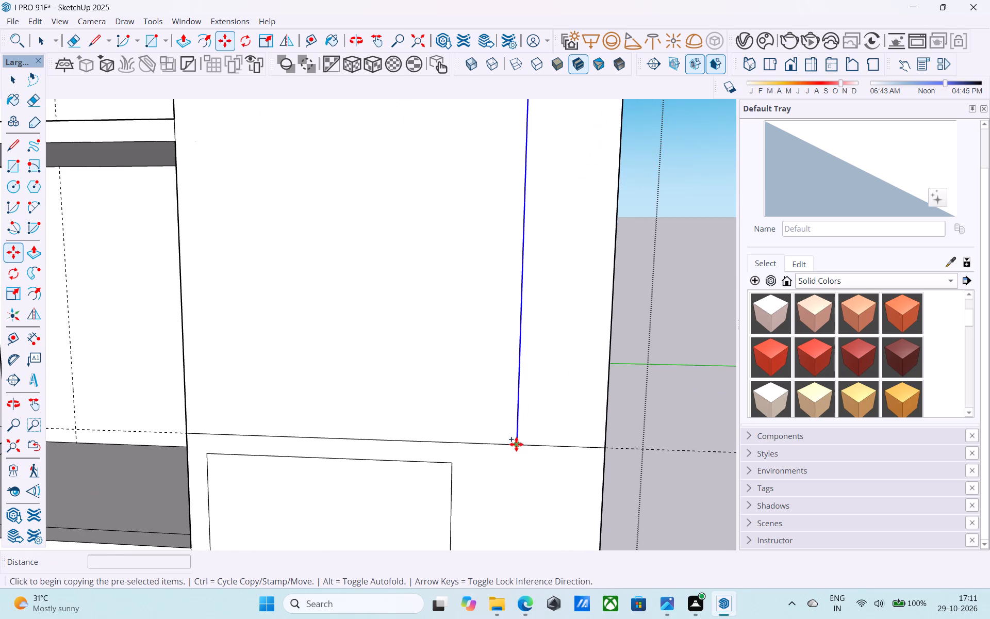
{"action": "left_click", "coordinate": [516, 444]}
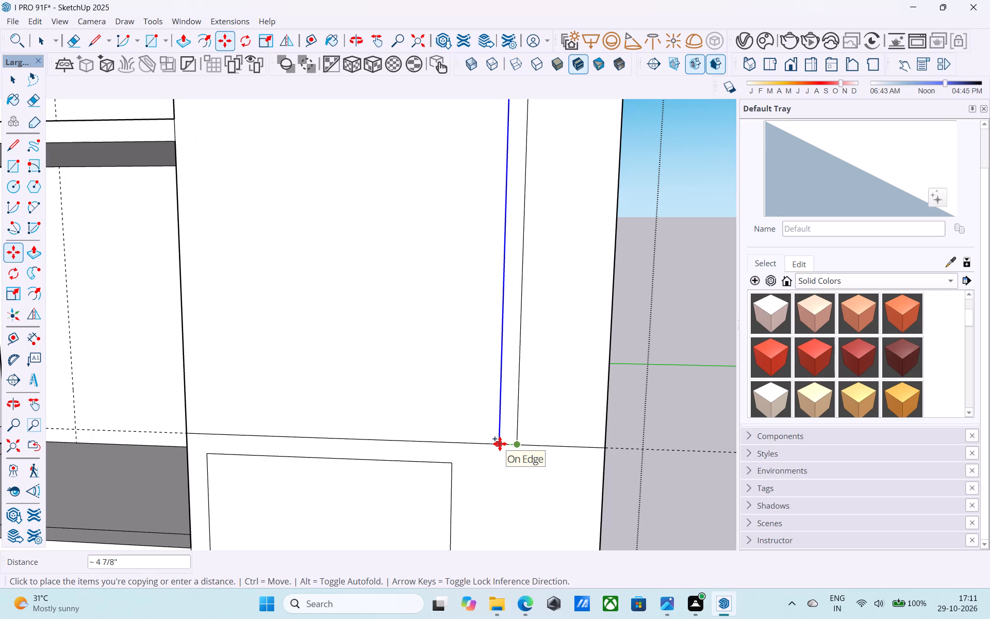
{"action": "key", "text": "6"}
{"action": "key", "text": "shift+quotedbl"}
{"action": "key", "text": "Return"}
{"action": "key", "text": "space"}
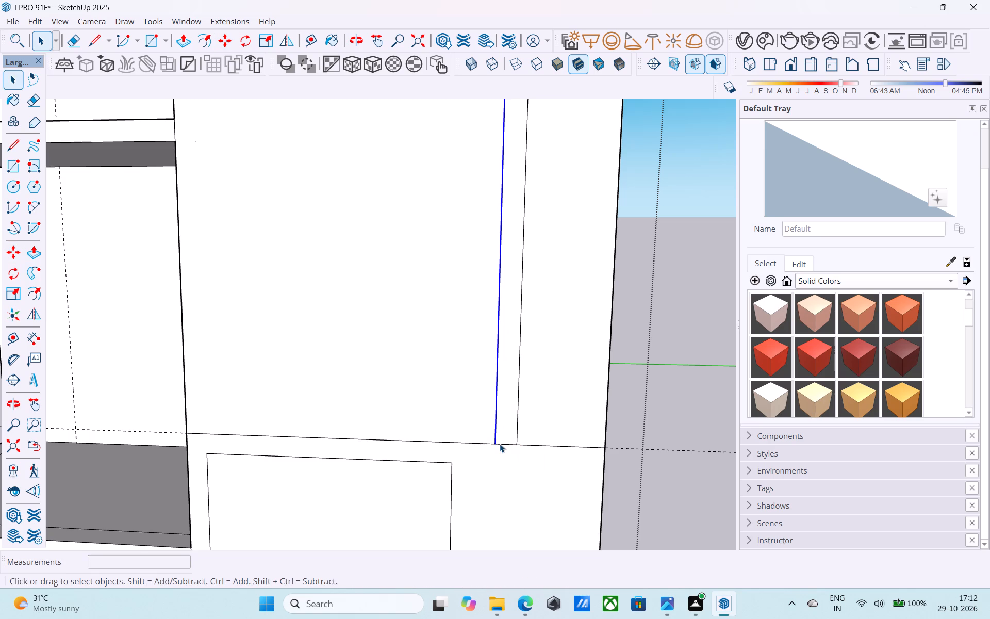
Erase the original vertical facade line, keeping the copy nearer the porch.
{"action": "key", "text": "e"}
{"action": "left_click", "coordinate": [518, 416]}
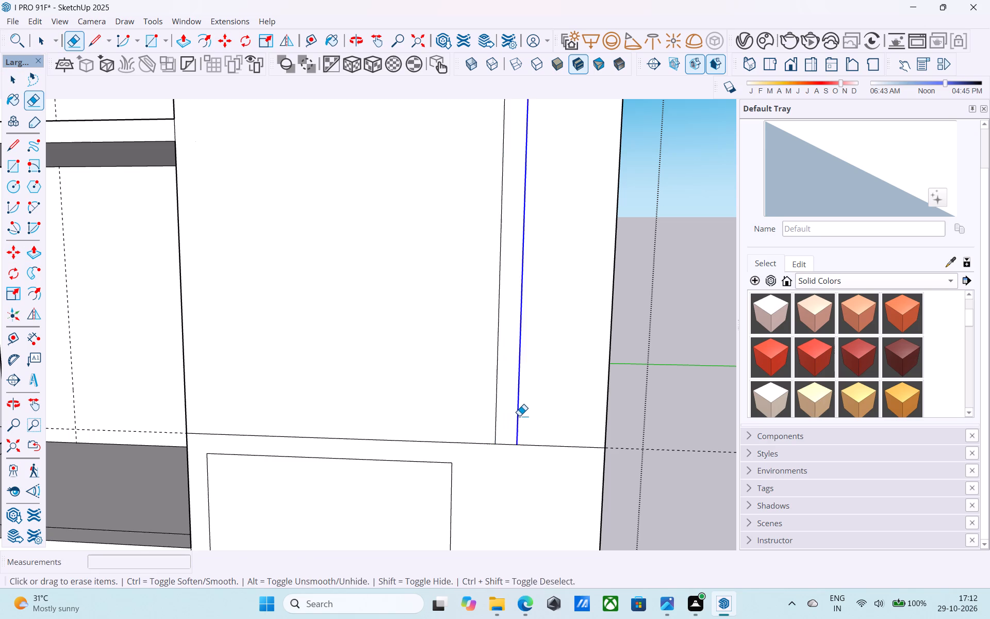
Examine the tall wall's facade divisions and the porch levels from several angles.
{"action": "scroll", "coordinate": [518, 416], "scroll_direction": "down", "scroll_amount": 15}
{"action": "middle_click_drag", "start_coordinate": [521, 473], "coordinate": [519, 466]}
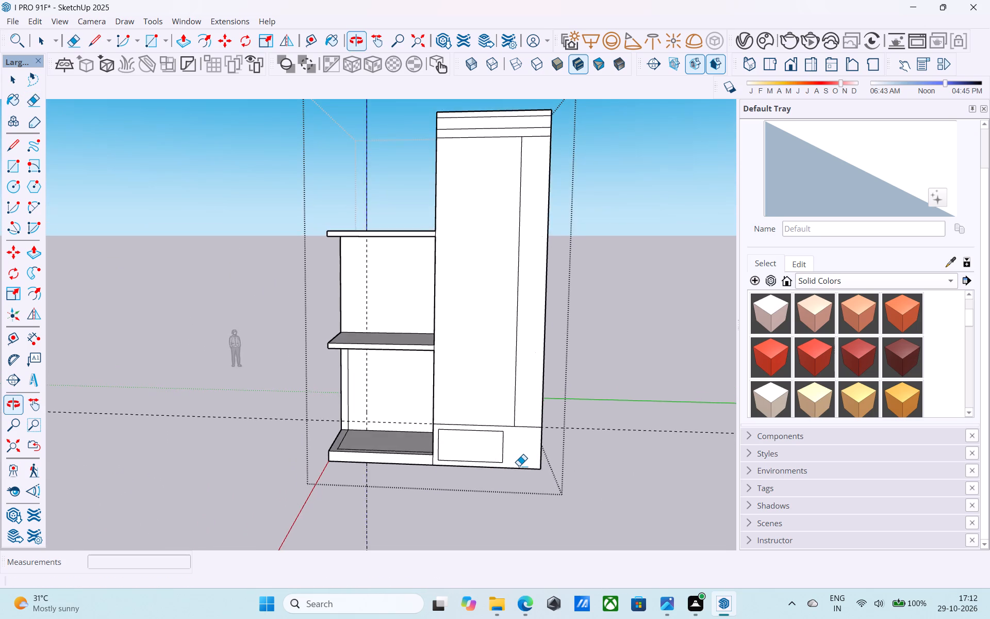
{"action": "scroll", "coordinate": [519, 466], "scroll_direction": "up", "scroll_amount": 1}
{"action": "scroll", "coordinate": [518, 464], "scroll_direction": "down", "scroll_amount": 5}
{"action": "middle_click_drag", "start_coordinate": [511, 460], "coordinate": [531, 469]}
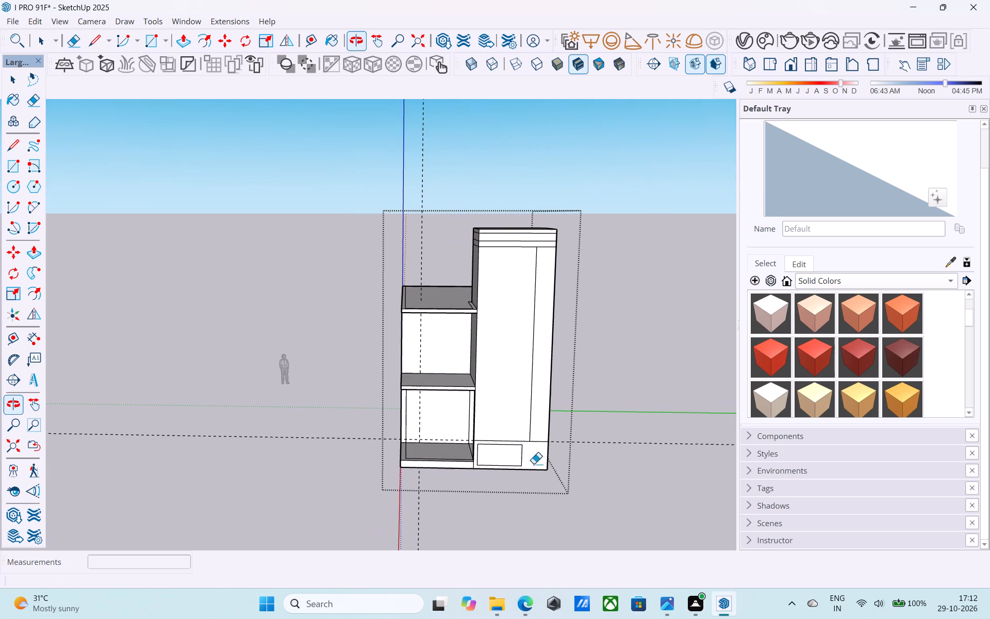
{"action": "scroll", "coordinate": [493, 392], "scroll_direction": "down", "scroll_amount": 3}
{"action": "middle_click_drag", "start_coordinate": [486, 393], "coordinate": [492, 321]}
{"action": "scroll", "coordinate": [494, 294], "scroll_direction": "up", "scroll_amount": 5}
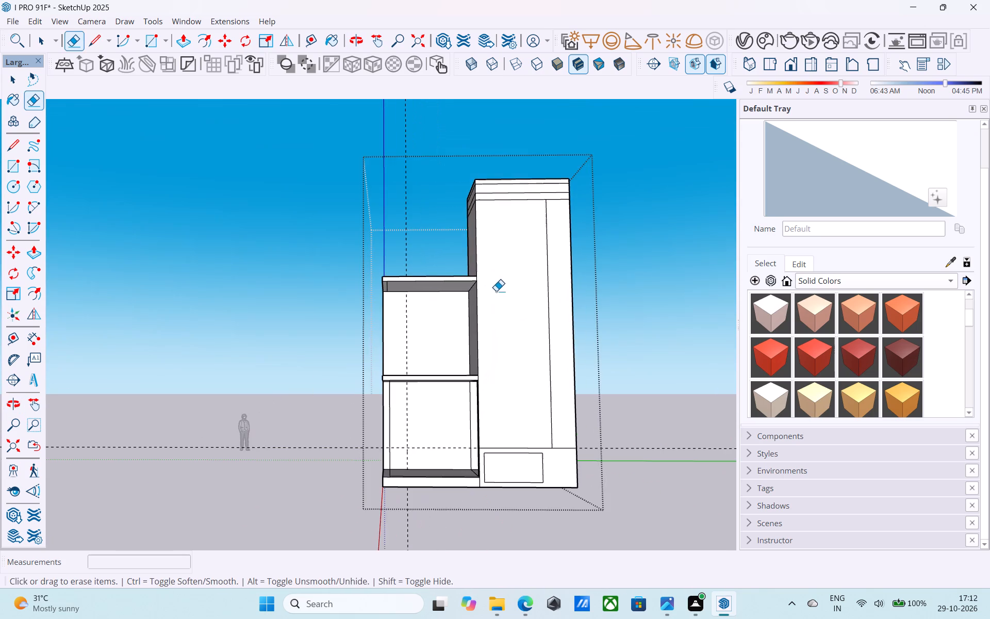
Examine the tall wall's facade divisions and the porch levels from several angles.
{"action": "middle_click_drag", "start_coordinate": [465, 390], "coordinate": [574, 425]}
{"action": "scroll", "coordinate": [626, 406], "scroll_direction": "up", "scroll_amount": 5}
{"action": "middle_click_drag", "start_coordinate": [627, 405], "coordinate": [609, 410]}
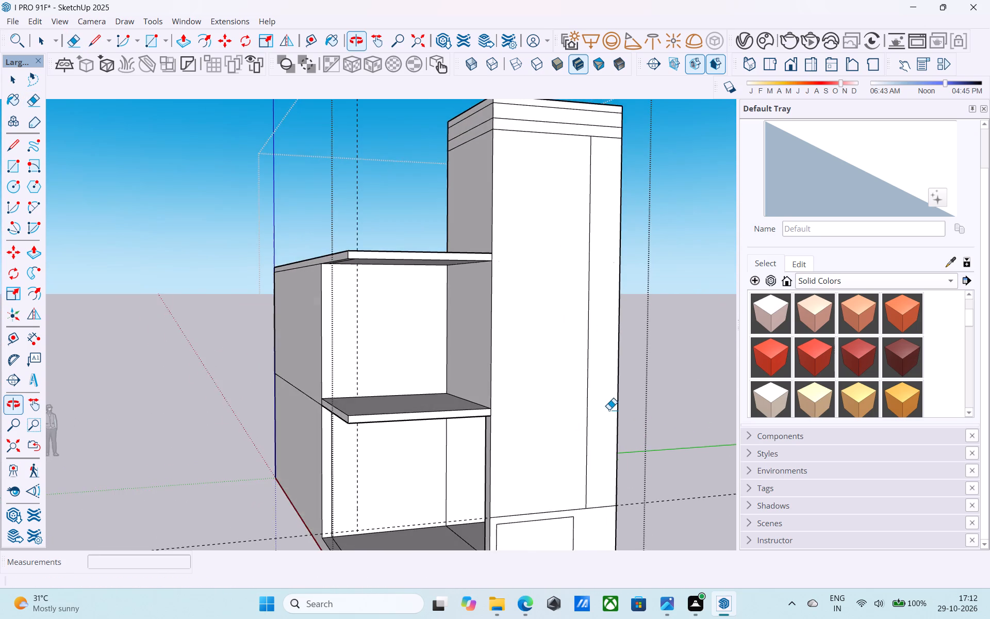
{"action": "scroll", "coordinate": [609, 410], "scroll_direction": "down", "scroll_amount": 3}
{"action": "middle_click_drag", "start_coordinate": [609, 410], "coordinate": [504, 364]}
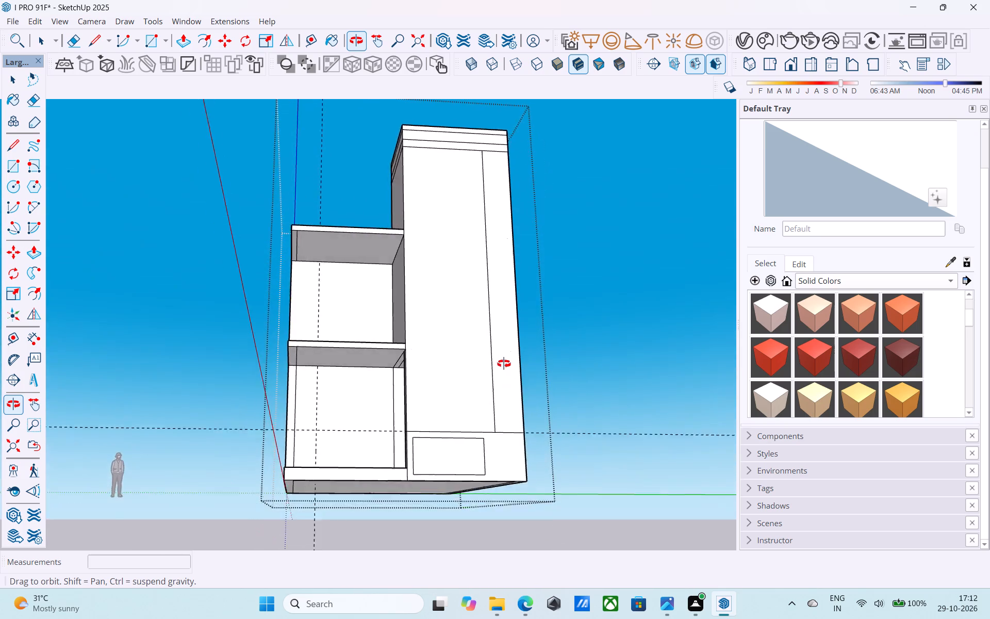
{"action": "middle_click_drag", "start_coordinate": [504, 364], "coordinate": [534, 459]}
{"action": "middle_click_drag", "start_coordinate": [392, 392], "coordinate": [407, 356]}
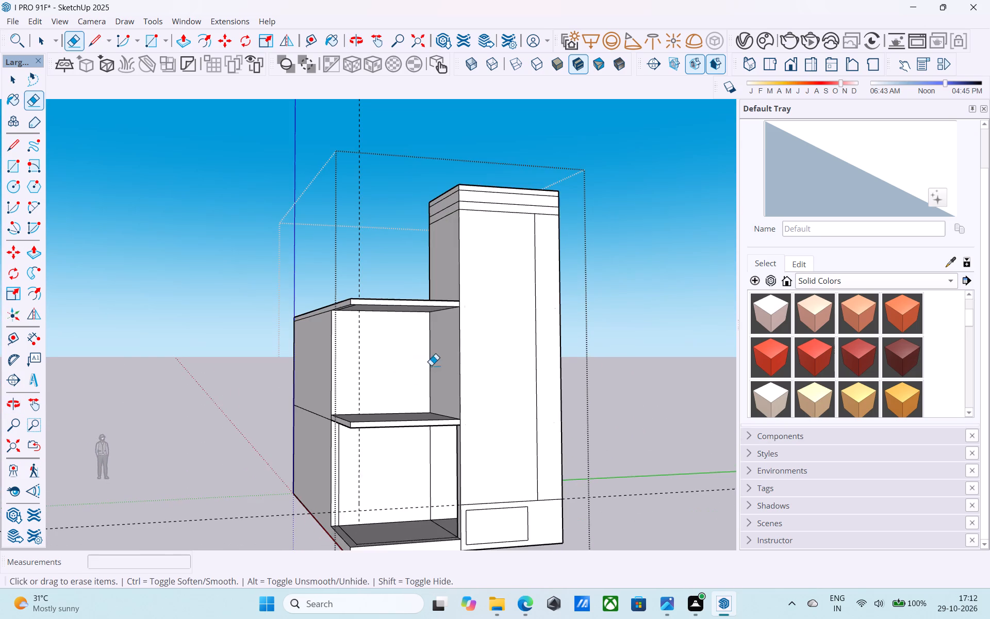
{"action": "scroll", "coordinate": [499, 383], "scroll_direction": "down", "scroll_amount": 1}
{"action": "middle_click_drag", "start_coordinate": [499, 383], "coordinate": [494, 383]}
{"action": "middle_click_drag", "start_coordinate": [483, 403], "coordinate": [465, 389]}
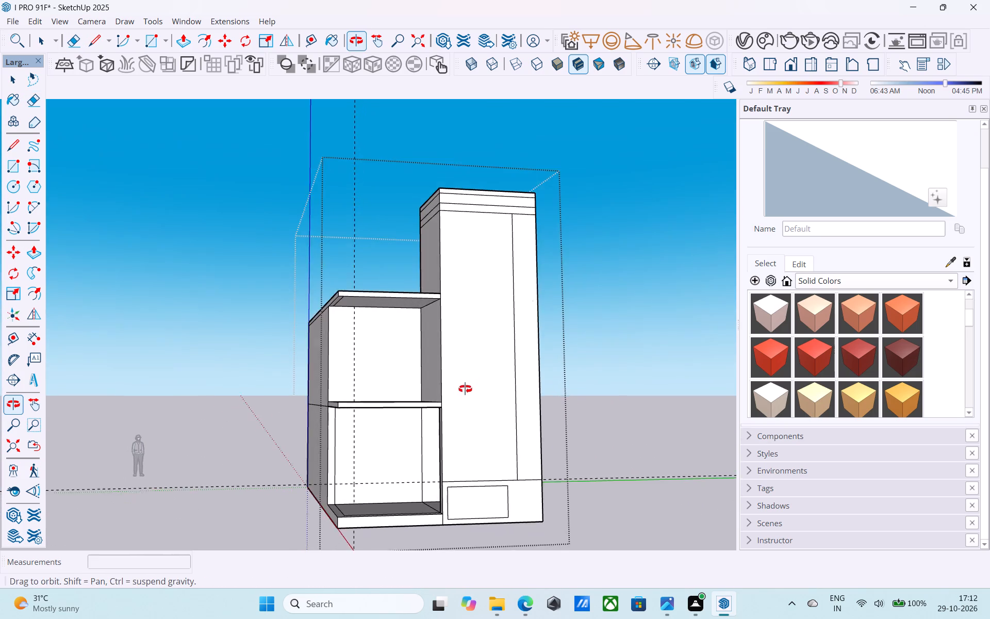
{"action": "middle_click_drag", "start_coordinate": [465, 389], "coordinate": [477, 399]}
{"action": "scroll", "coordinate": [386, 447], "scroll_direction": "up", "scroll_amount": 5}
{"action": "middle_click_drag", "start_coordinate": [386, 447], "coordinate": [392, 475]}
{"action": "scroll", "coordinate": [392, 475], "scroll_direction": "down", "scroll_amount": 5}
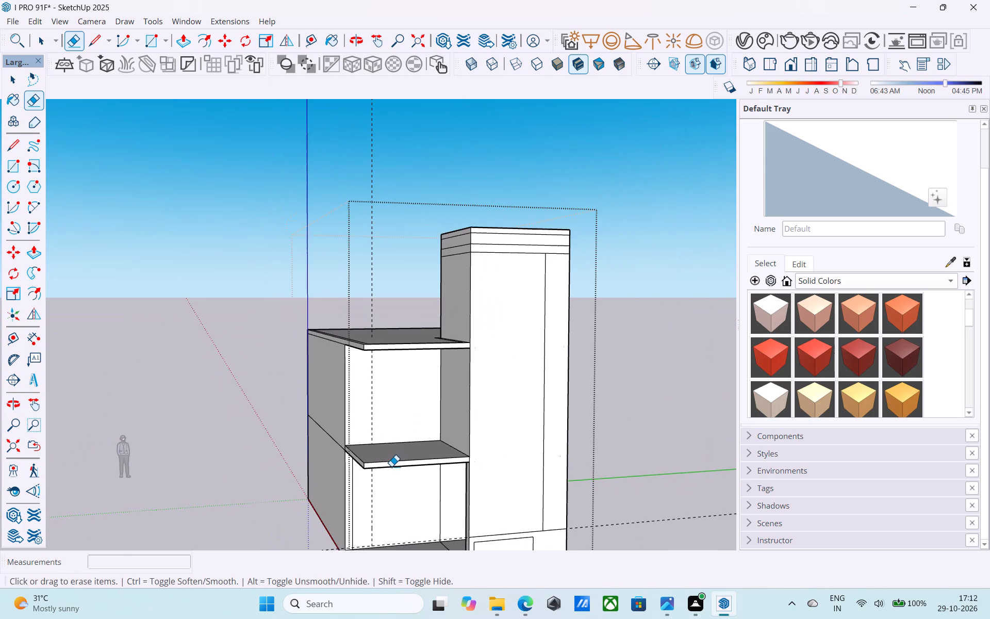
{"action": "scroll", "coordinate": [412, 427], "scroll_direction": "down", "scroll_amount": 4}
{"action": "middle_click_drag", "start_coordinate": [415, 460], "coordinate": [426, 513]}
{"action": "scroll", "coordinate": [426, 513], "scroll_direction": "up", "scroll_amount": 6}
{"action": "scroll", "coordinate": [377, 477], "scroll_direction": "up", "scroll_amount": 7}
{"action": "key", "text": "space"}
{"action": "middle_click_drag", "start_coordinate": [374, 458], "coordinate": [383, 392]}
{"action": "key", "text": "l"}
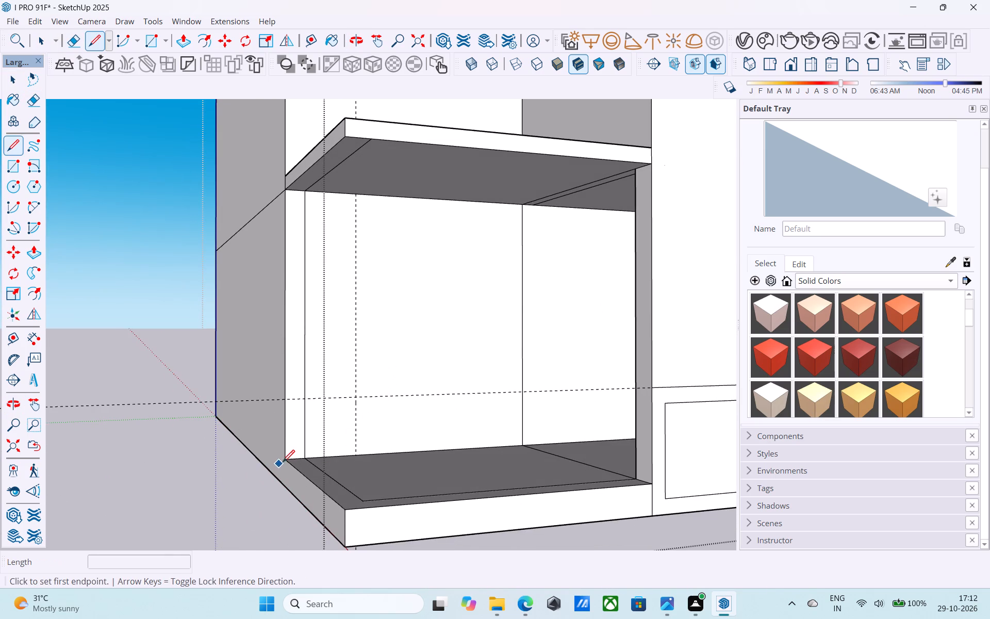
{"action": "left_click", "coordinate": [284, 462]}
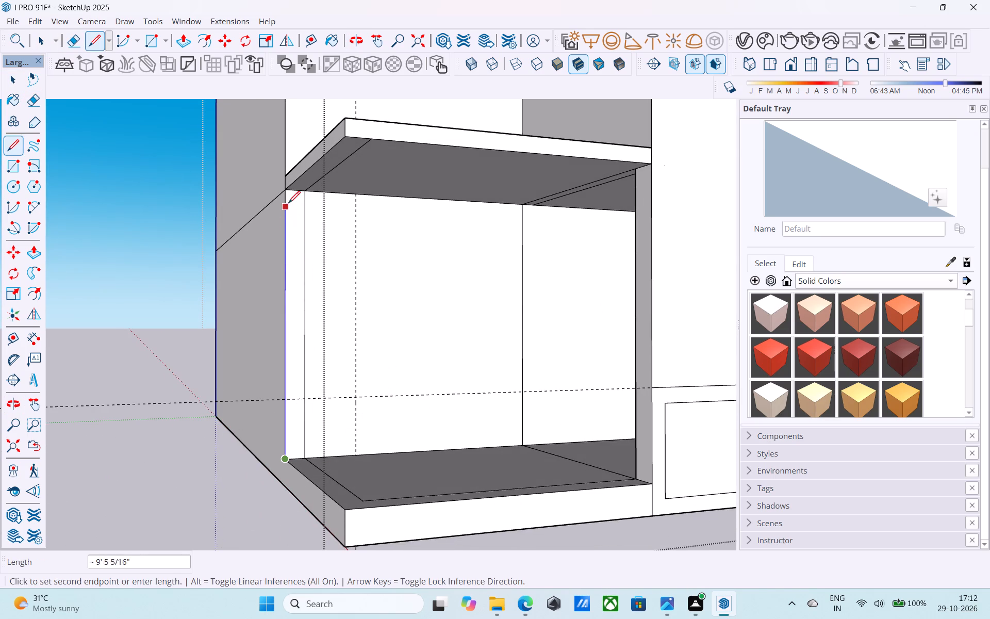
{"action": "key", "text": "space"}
Close the house group and save the model.
{"action": "scroll", "coordinate": [295, 180], "scroll_direction": "down", "scroll_amount": 11}
{"action": "middle_click_drag", "start_coordinate": [308, 225], "coordinate": [323, 344]}
{"action": "scroll", "coordinate": [323, 344], "scroll_direction": "up", "scroll_amount": 2}
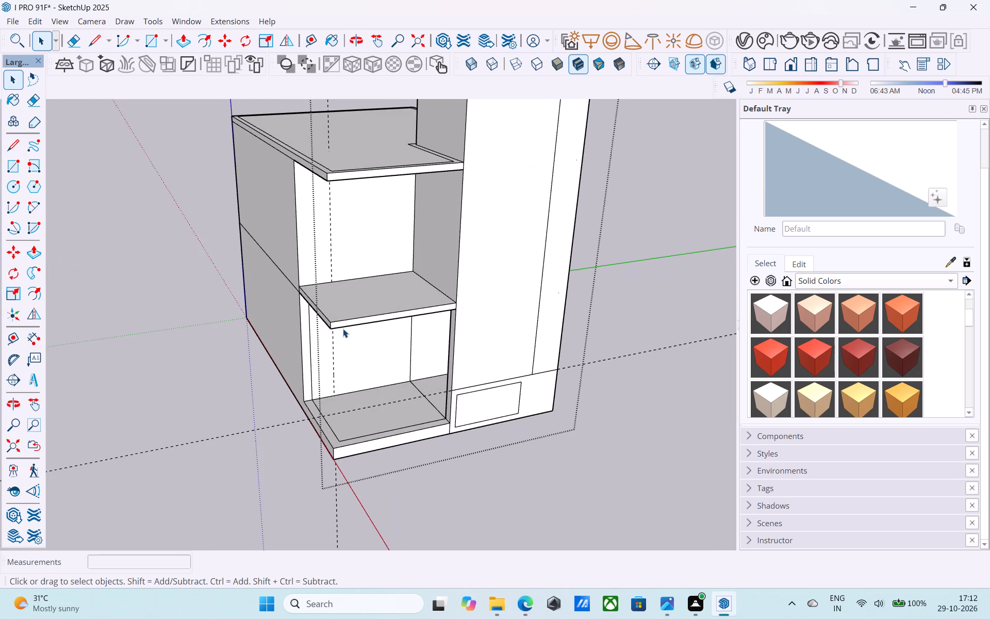
{"action": "left_click", "coordinate": [620, 300]}
{"action": "middle_click_drag", "start_coordinate": [617, 301], "coordinate": [611, 299]}
{"action": "key", "text": "ctrl+s"}
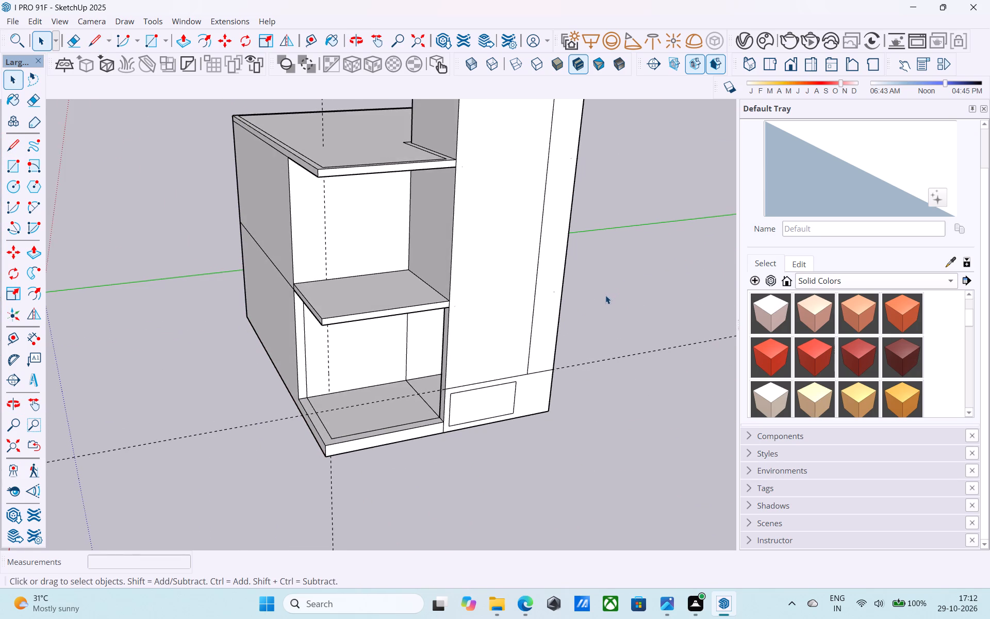
Inside the house group, pull the tall wall's bottom band out 6" around its rectangular panel.
{"action": "scroll", "coordinate": [605, 295], "scroll_direction": "down", "scroll_amount": 4}
{"action": "middle_click_drag", "start_coordinate": [605, 295], "coordinate": [477, 278]}
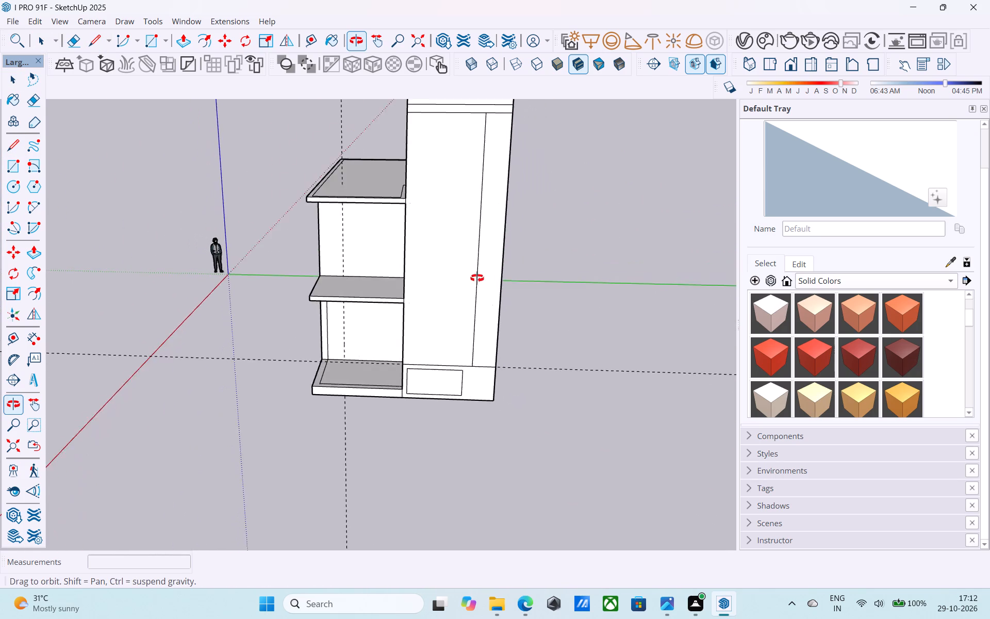
{"action": "middle_click_drag", "start_coordinate": [477, 278], "coordinate": [481, 255]}
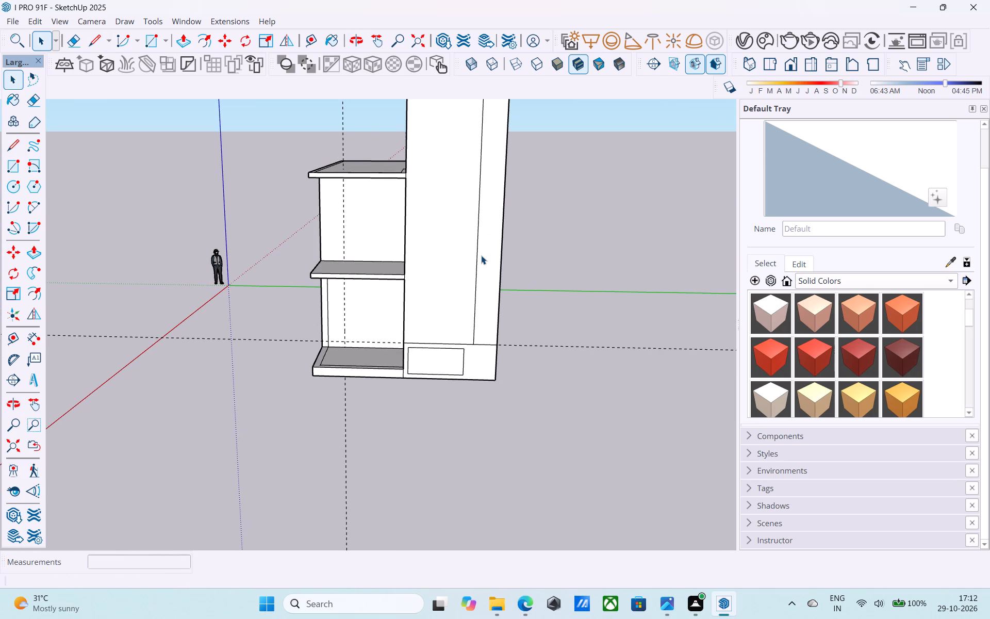
{"action": "scroll", "coordinate": [481, 255], "scroll_direction": "up", "scroll_amount": 4}
{"action": "scroll", "coordinate": [481, 255], "scroll_direction": "down", "scroll_amount": 5}
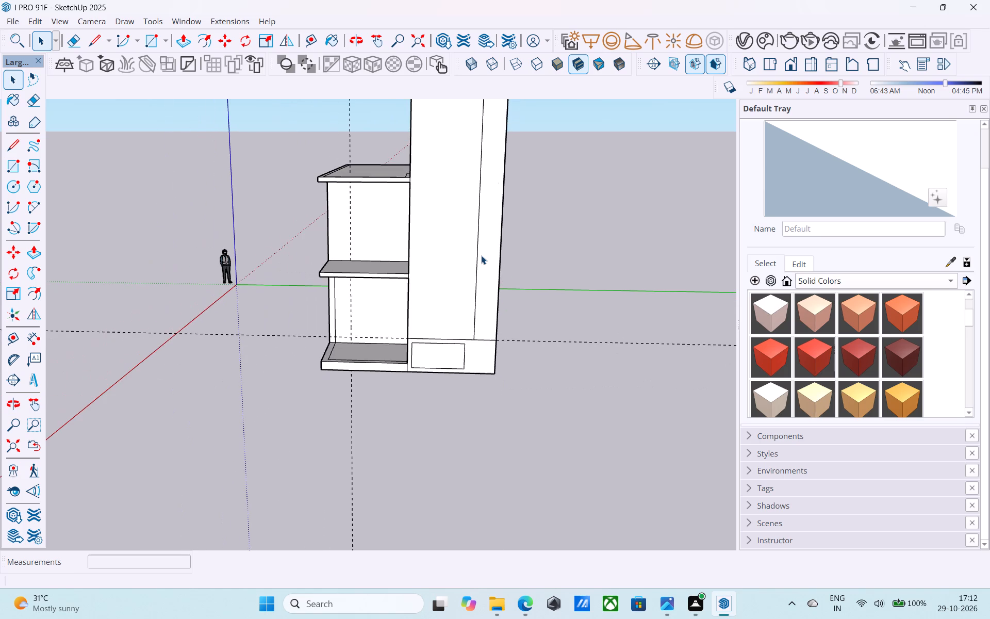
{"action": "scroll", "coordinate": [412, 385], "scroll_direction": "down", "scroll_amount": 4}
{"action": "middle_click_drag", "start_coordinate": [415, 409], "coordinate": [461, 355]}
{"action": "scroll", "coordinate": [450, 325], "scroll_direction": "up", "scroll_amount": 5}
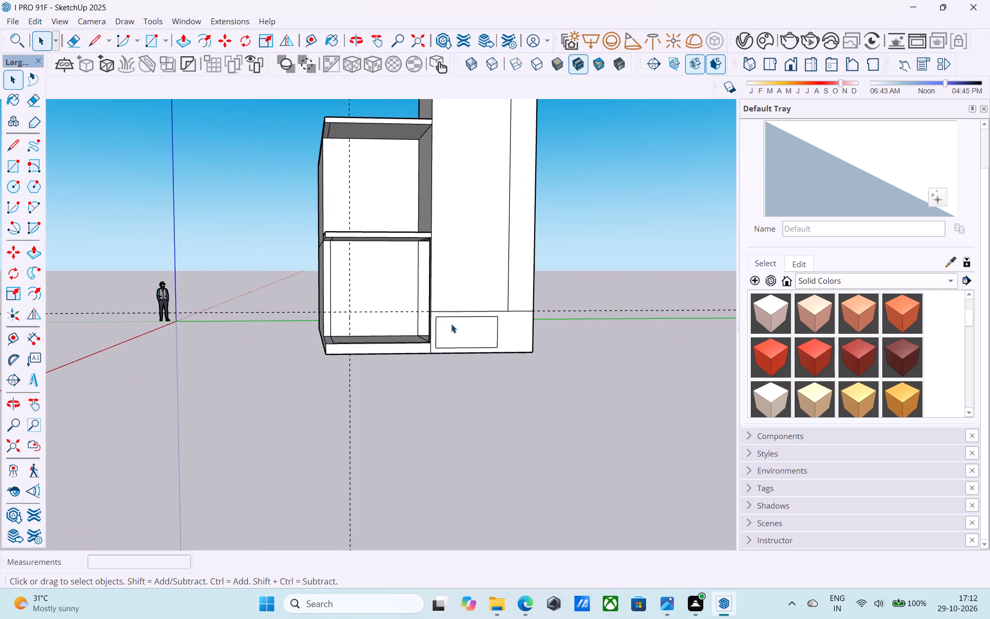
{"action": "scroll", "coordinate": [483, 328], "scroll_direction": "up", "scroll_amount": 9}
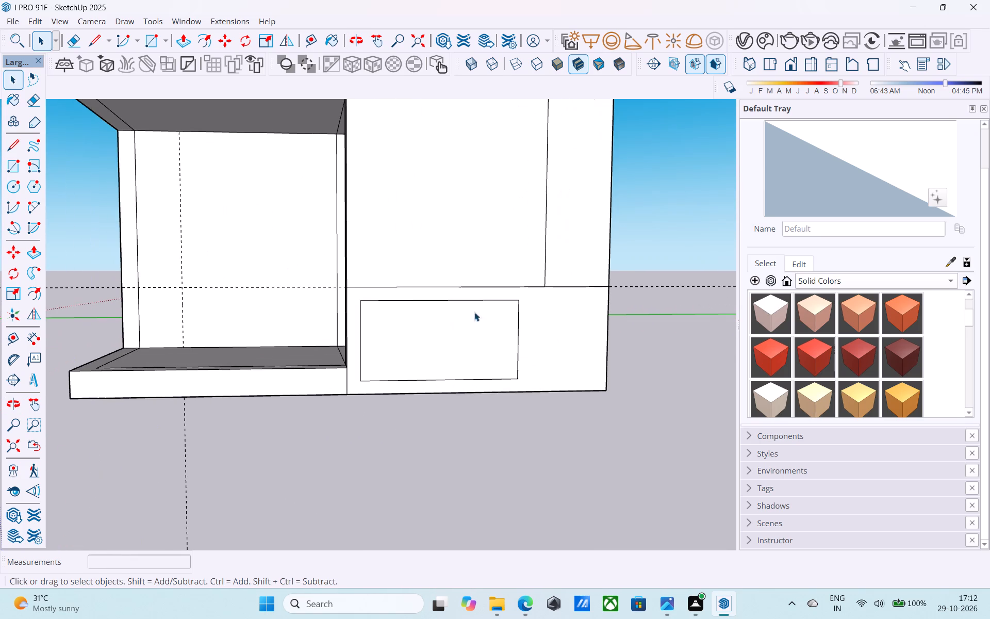
{"action": "left_click", "coordinate": [463, 294]}
{"action": "scroll", "coordinate": [463, 294], "scroll_direction": "up", "scroll_amount": 4}
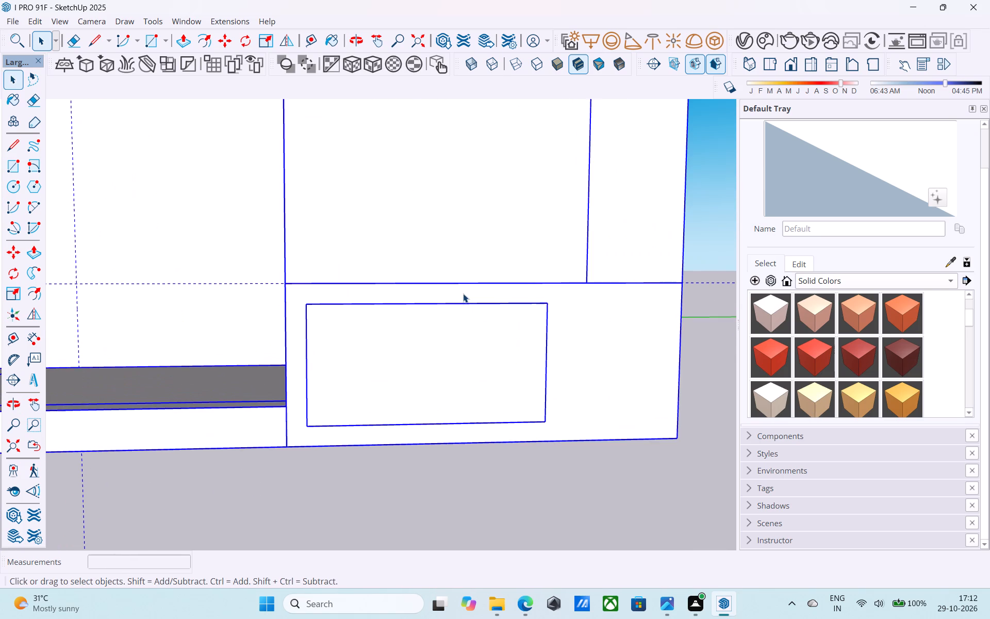
{"action": "double_click", "coordinate": [463, 294]}
{"action": "left_click", "coordinate": [459, 291]}
{"action": "key", "text": "p"}
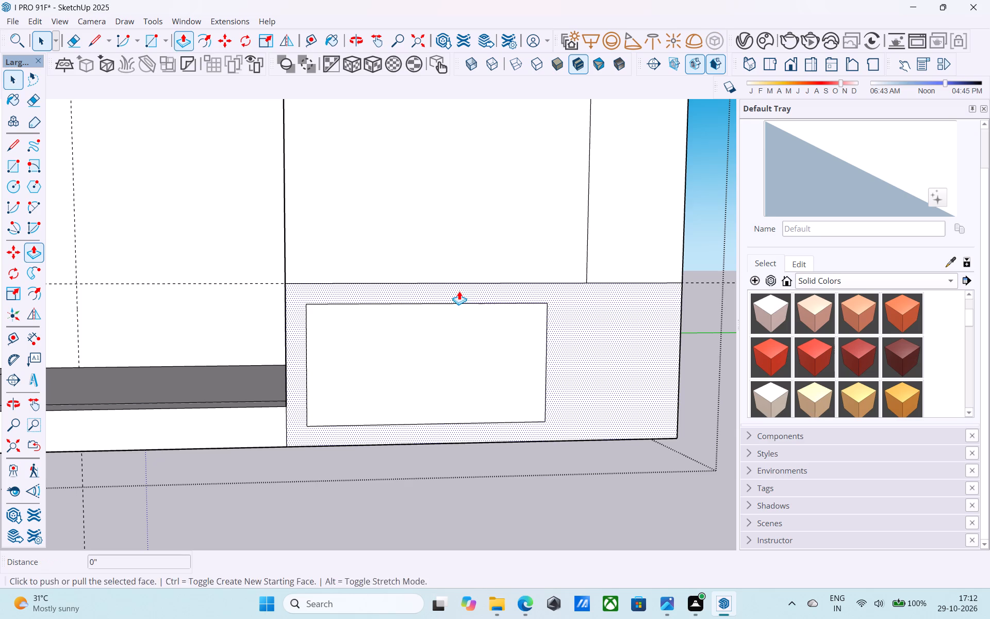
{"action": "left_click", "coordinate": [459, 291]}
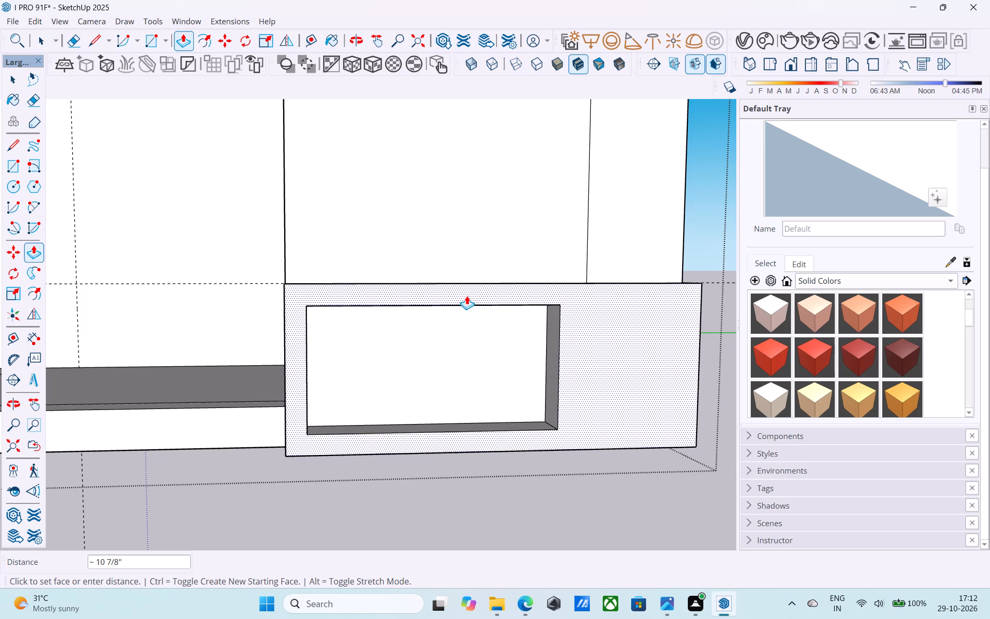
{"action": "type", "text": "6\""}
{"action": "key", "text": "Return"}
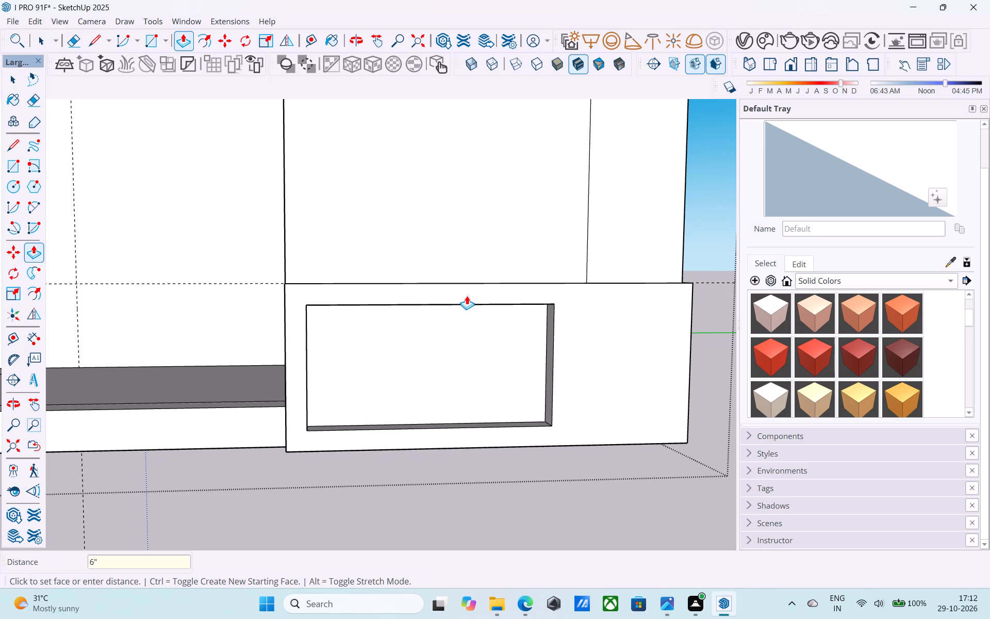
{"action": "key", "text": "space"}
Draw 6" vertical lines from both lower corners of the panel recess down to the wall's bottom edge.
{"action": "scroll", "coordinate": [467, 296], "scroll_direction": "down", "scroll_amount": 5}
{"action": "scroll", "coordinate": [368, 379], "scroll_direction": "up", "scroll_amount": 3}
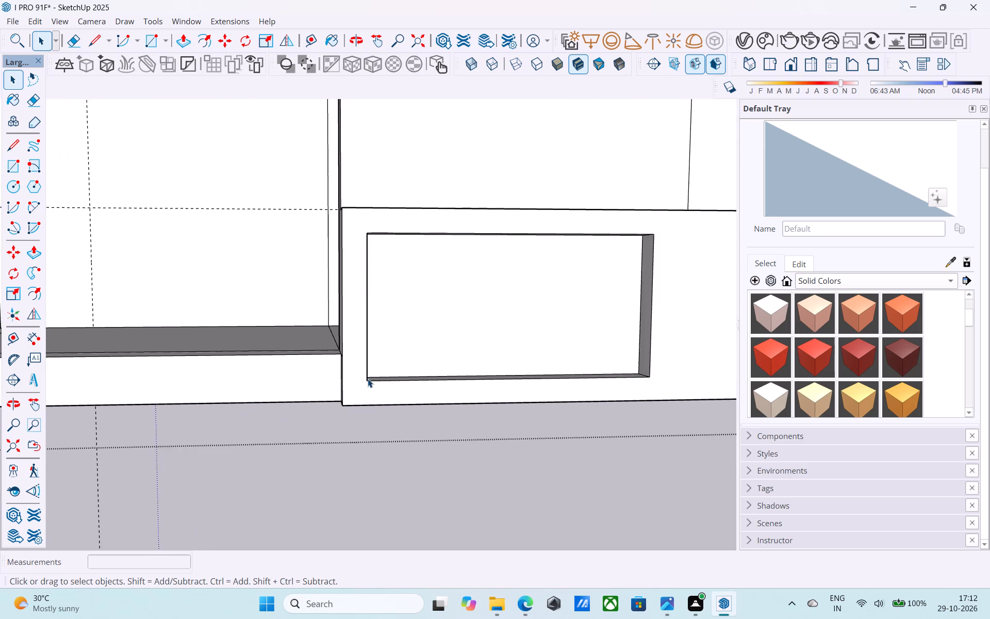
{"action": "scroll", "coordinate": [368, 379], "scroll_direction": "up", "scroll_amount": 6}
{"action": "middle_click_drag", "start_coordinate": [366, 378], "coordinate": [344, 375]}
{"action": "scroll", "coordinate": [344, 375], "scroll_direction": "up", "scroll_amount": 6}
{"action": "key", "text": "l"}
{"action": "left_click", "coordinate": [385, 388]}
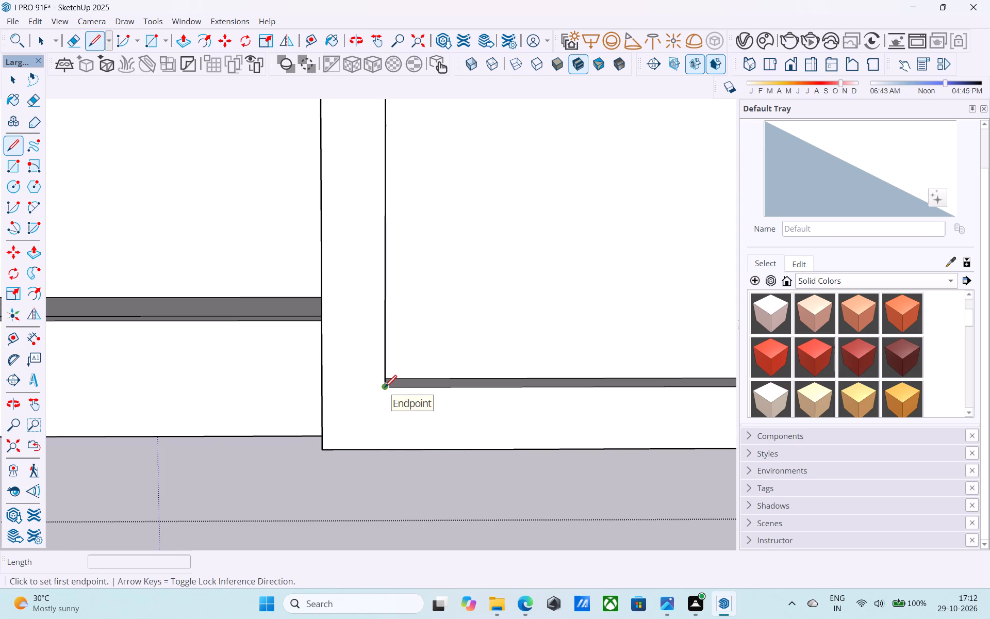
{"action": "left_click", "coordinate": [386, 451]}
{"action": "scroll", "coordinate": [267, 425], "scroll_direction": "down", "scroll_amount": 6}
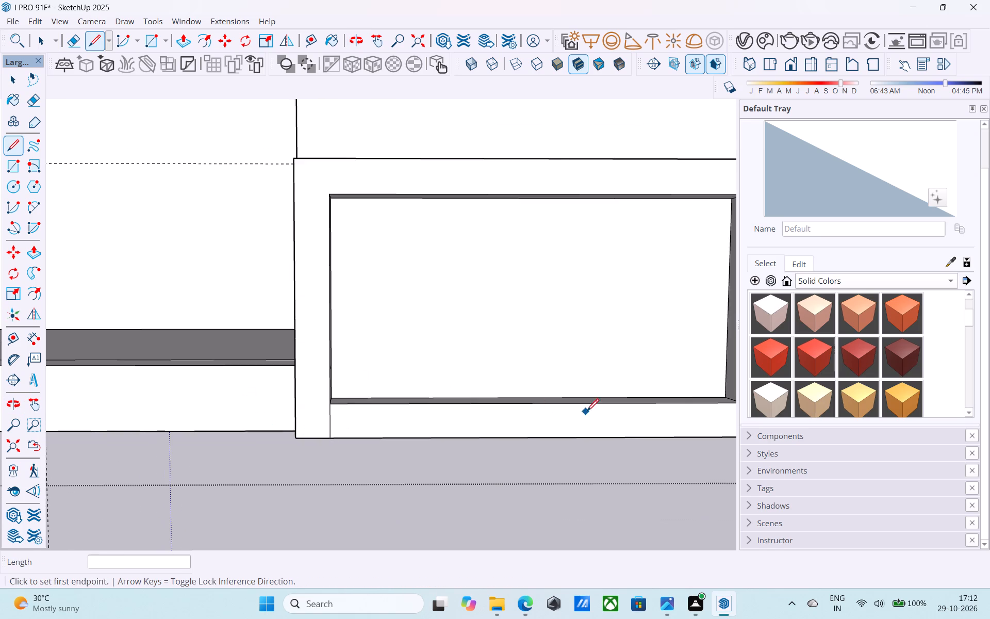
{"action": "middle_click_drag", "start_coordinate": [586, 412], "coordinate": [435, 405]}
{"action": "scroll", "coordinate": [268, 375], "scroll_direction": "down", "scroll_amount": 4}
{"action": "scroll", "coordinate": [591, 397], "scroll_direction": "up", "scroll_amount": 5}
{"action": "middle_click_drag", "start_coordinate": [572, 398], "coordinate": [789, 428]}
{"action": "scroll", "coordinate": [602, 386], "scroll_direction": "up", "scroll_amount": 1}
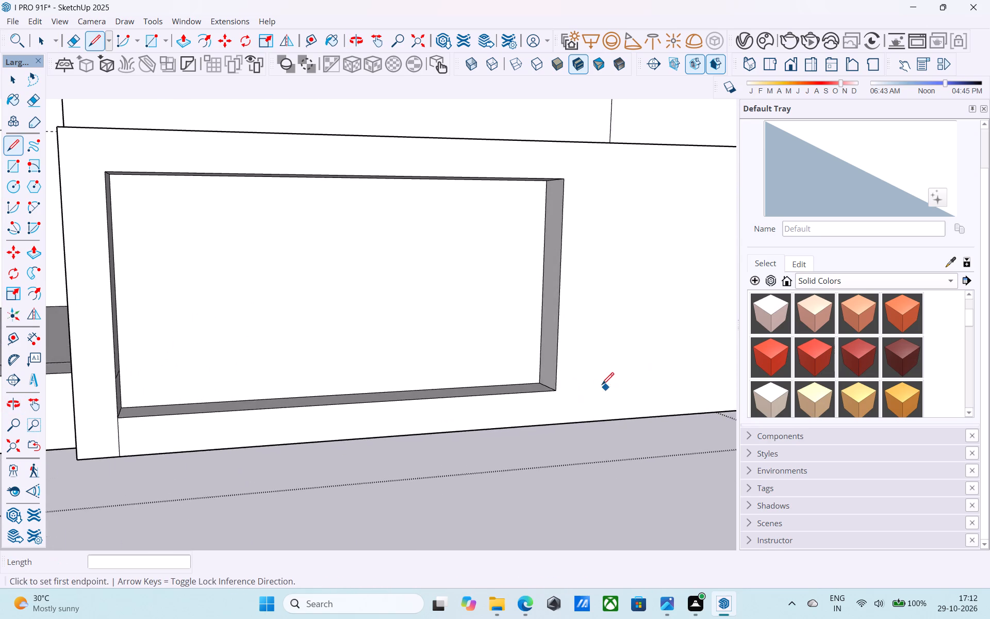
{"action": "scroll", "coordinate": [602, 386], "scroll_direction": "up", "scroll_amount": 5}
{"action": "left_click", "coordinate": [525, 390]}
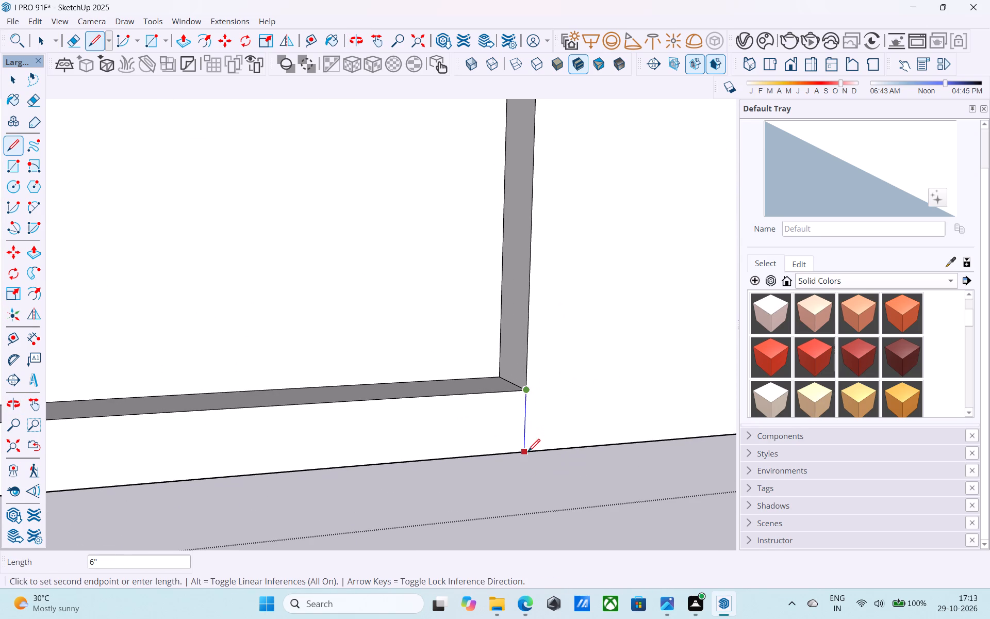
{"action": "left_click", "coordinate": [527, 453]}
{"action": "scroll", "coordinate": [574, 426], "scroll_direction": "down", "scroll_amount": 7}
{"action": "key", "text": "space"}
Push the strip below the panel recess back flush with the recessed panel face.
{"action": "left_click", "coordinate": [415, 421]}
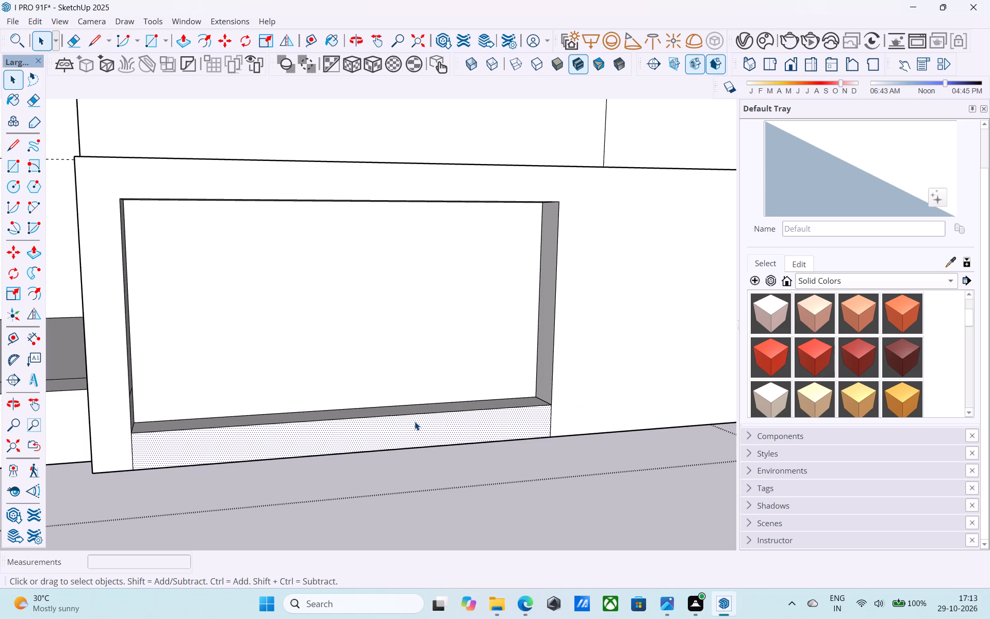
{"action": "key", "text": "p"}
{"action": "left_click", "coordinate": [415, 422]}
{"action": "left_click", "coordinate": [353, 295]}
Erase the leftover edges across the recessed panel's bottom and on both sides of the opening.
{"action": "scroll", "coordinate": [356, 378], "scroll_direction": "up", "scroll_amount": 4}
{"action": "key", "text": "e"}
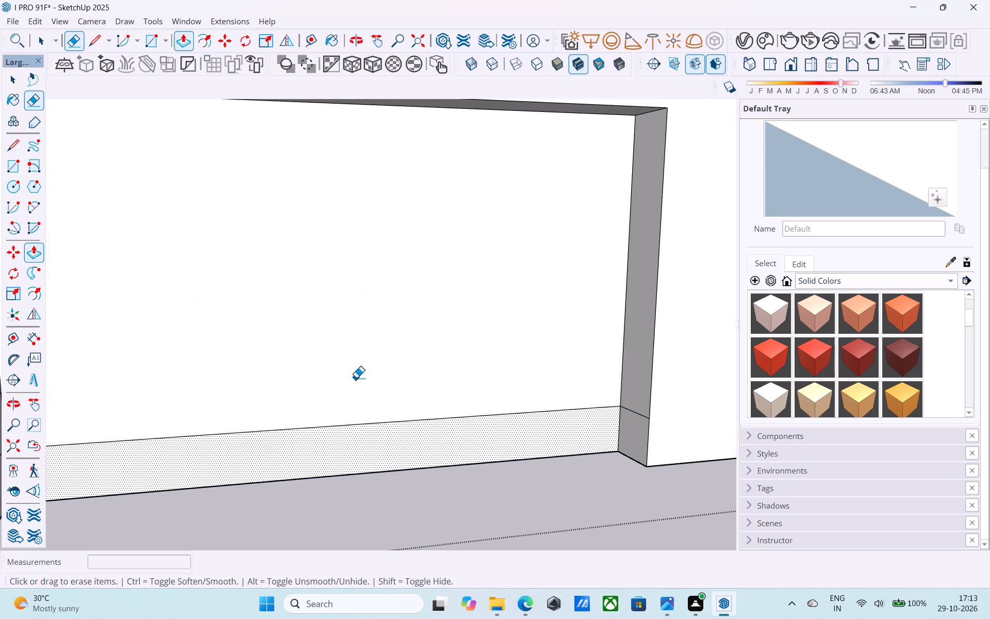
{"action": "left_click_drag", "start_coordinate": [356, 378], "coordinate": [368, 426]}
{"action": "left_click", "coordinate": [631, 409]}
{"action": "scroll", "coordinate": [637, 415], "scroll_direction": "down", "scroll_amount": 2}
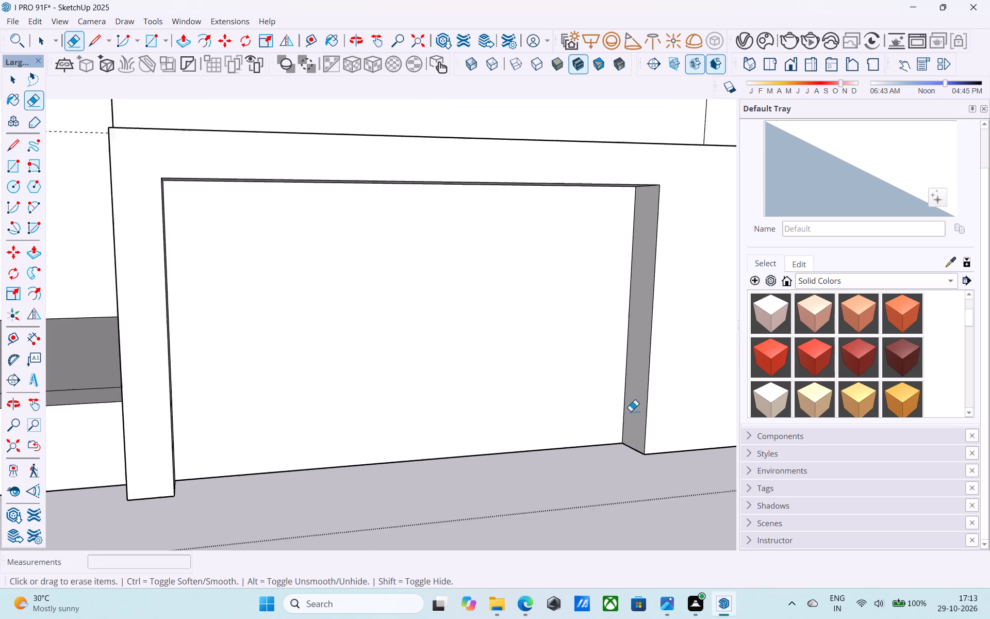
{"action": "scroll", "coordinate": [631, 411], "scroll_direction": "down", "scroll_amount": 3}
{"action": "middle_click_drag", "start_coordinate": [624, 410], "coordinate": [359, 399]}
{"action": "scroll", "coordinate": [359, 399], "scroll_direction": "up", "scroll_amount": 5}
{"action": "left_click", "coordinate": [310, 358]}
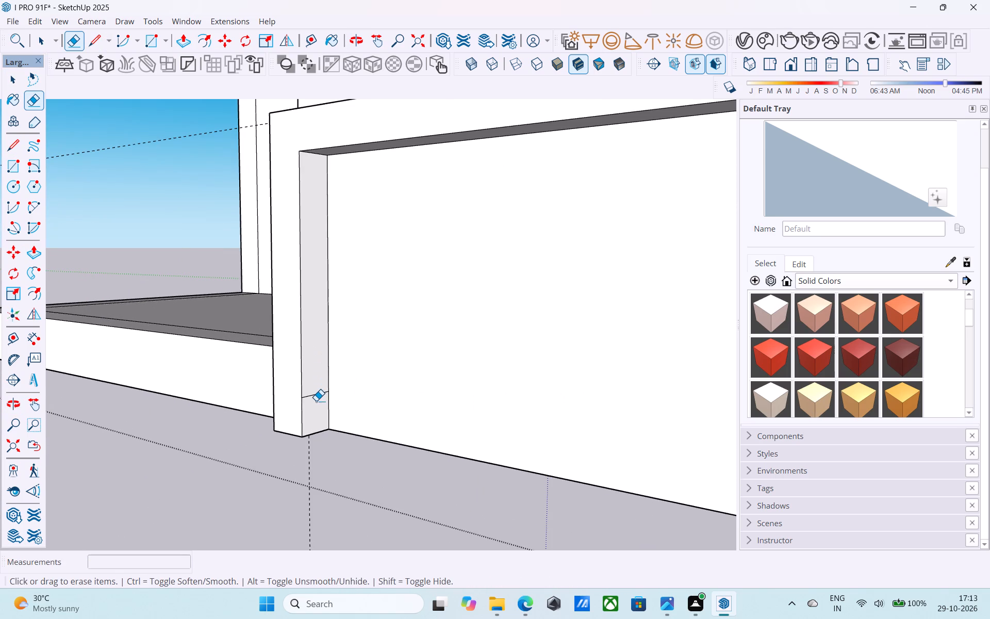
{"action": "left_click", "coordinate": [315, 395]}
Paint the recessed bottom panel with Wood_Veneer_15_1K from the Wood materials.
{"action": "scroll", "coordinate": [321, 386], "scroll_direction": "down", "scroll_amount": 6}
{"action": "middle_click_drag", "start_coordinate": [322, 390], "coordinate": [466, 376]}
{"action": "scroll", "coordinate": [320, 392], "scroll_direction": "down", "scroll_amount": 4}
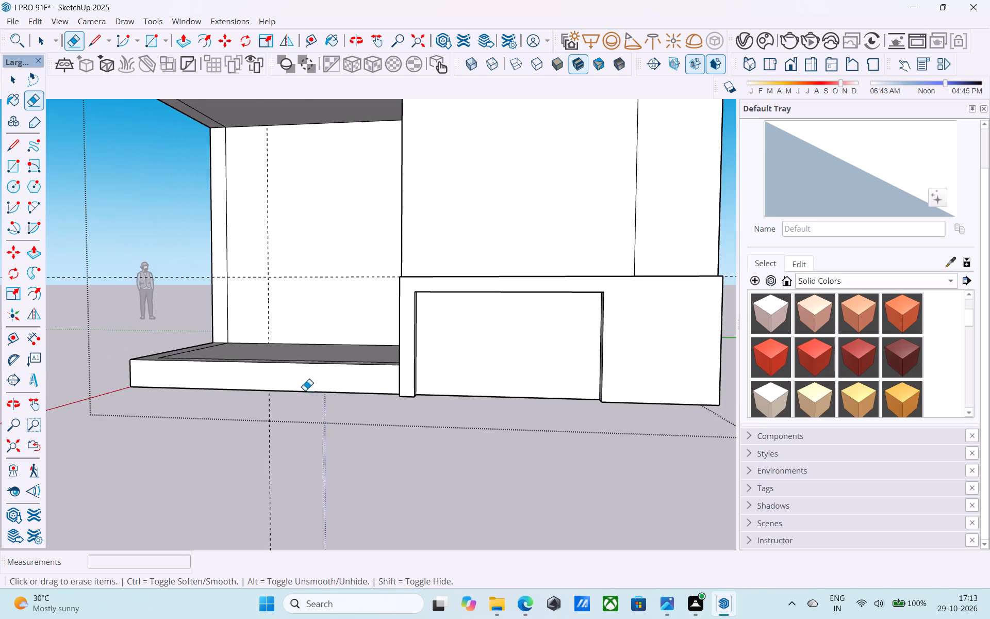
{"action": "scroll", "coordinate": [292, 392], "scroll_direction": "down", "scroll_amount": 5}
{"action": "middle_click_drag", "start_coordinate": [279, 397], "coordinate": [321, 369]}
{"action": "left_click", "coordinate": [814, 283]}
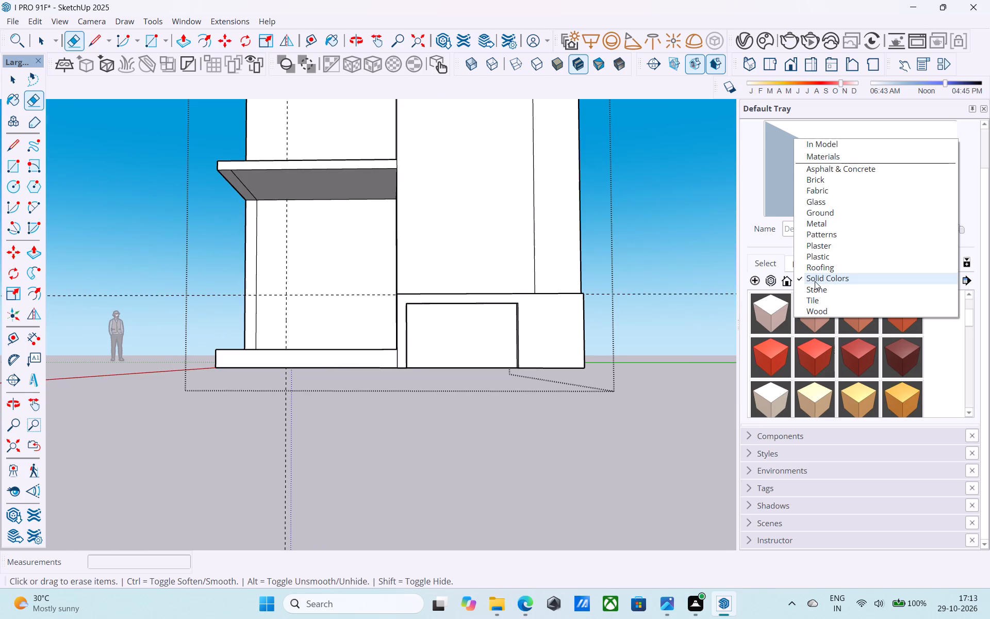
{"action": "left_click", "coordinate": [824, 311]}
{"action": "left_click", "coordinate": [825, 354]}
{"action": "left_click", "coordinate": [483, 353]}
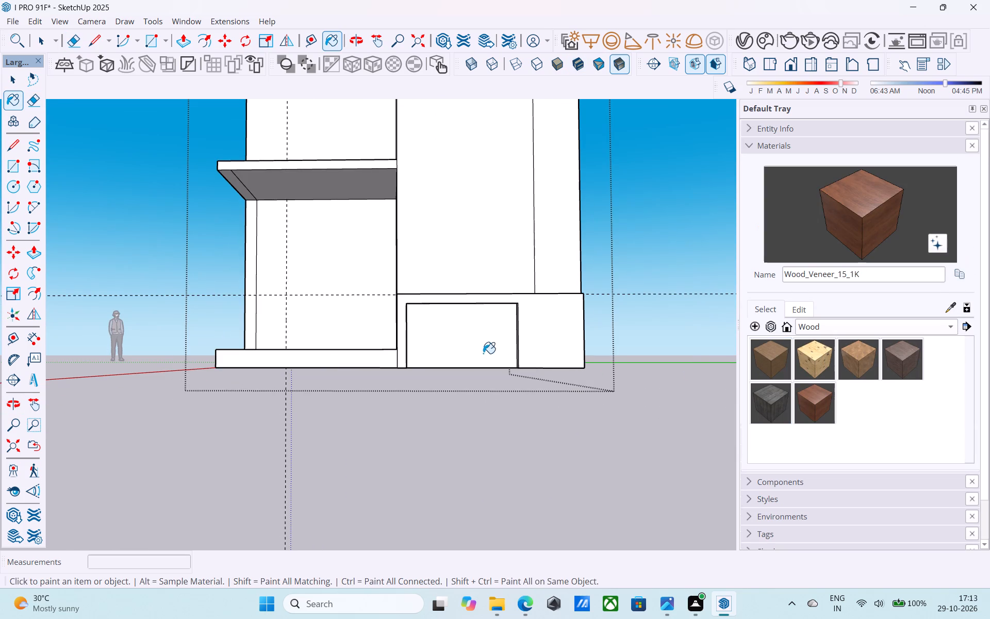
Paint the recessed bottom panel with the Wood material Plywood_01_1K.
{"action": "scroll", "coordinate": [481, 353], "scroll_direction": "down", "scroll_amount": 6}
{"action": "middle_click_drag", "start_coordinate": [373, 445], "coordinate": [391, 522]}
{"action": "scroll", "coordinate": [819, 354], "scroll_direction": "up", "scroll_amount": 5}
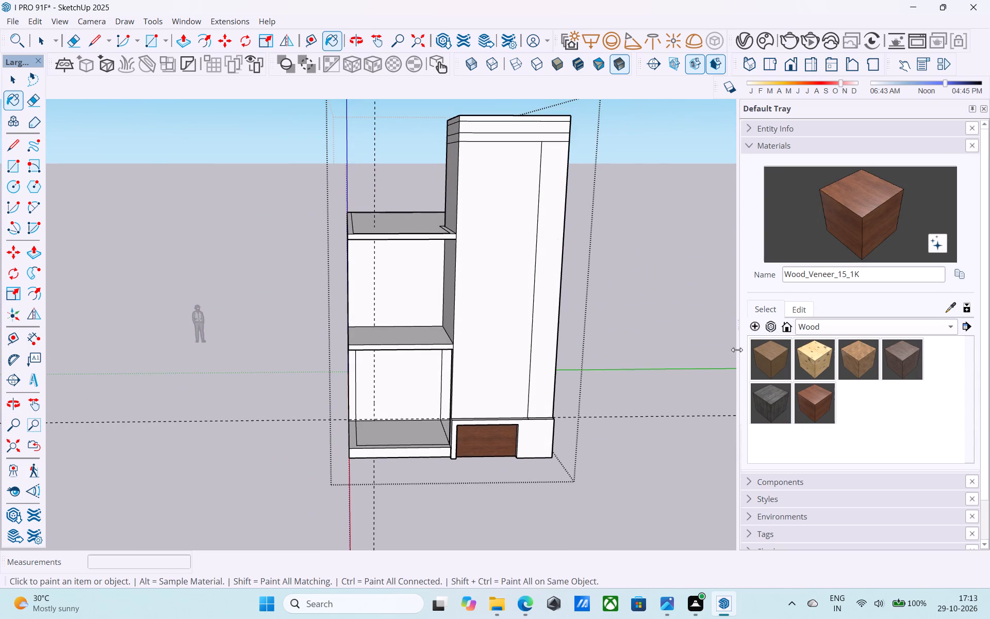
{"action": "left_click", "coordinate": [765, 355]}
{"action": "scroll", "coordinate": [567, 422], "scroll_direction": "up", "scroll_amount": 7}
{"action": "left_click", "coordinate": [465, 445]}
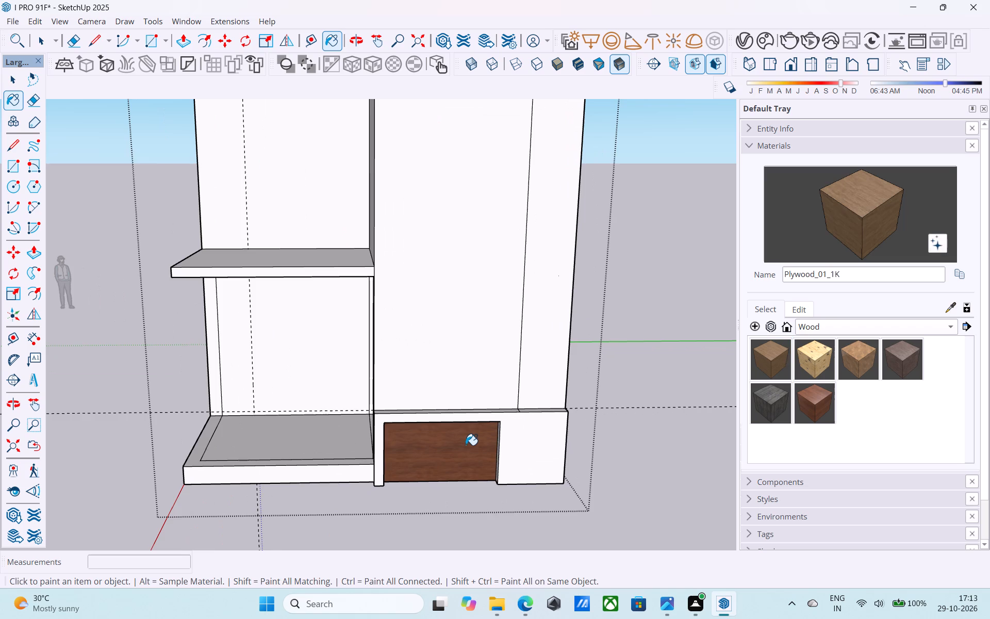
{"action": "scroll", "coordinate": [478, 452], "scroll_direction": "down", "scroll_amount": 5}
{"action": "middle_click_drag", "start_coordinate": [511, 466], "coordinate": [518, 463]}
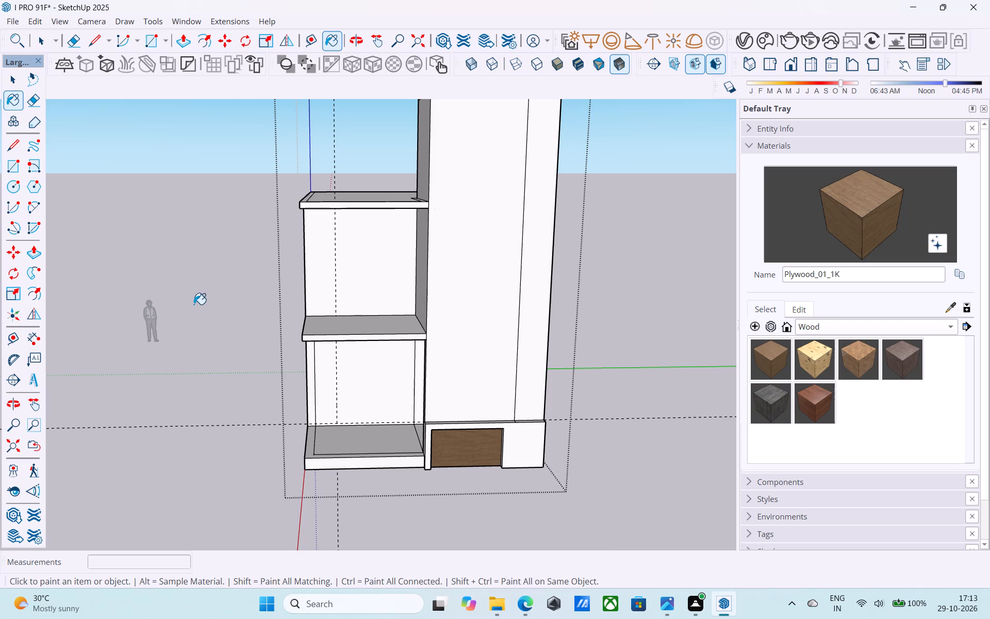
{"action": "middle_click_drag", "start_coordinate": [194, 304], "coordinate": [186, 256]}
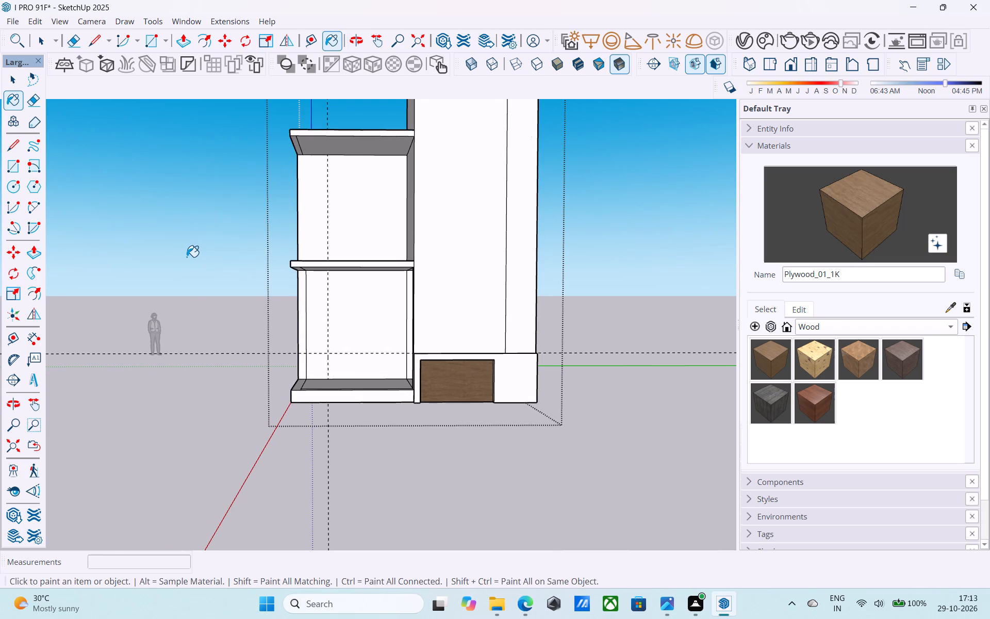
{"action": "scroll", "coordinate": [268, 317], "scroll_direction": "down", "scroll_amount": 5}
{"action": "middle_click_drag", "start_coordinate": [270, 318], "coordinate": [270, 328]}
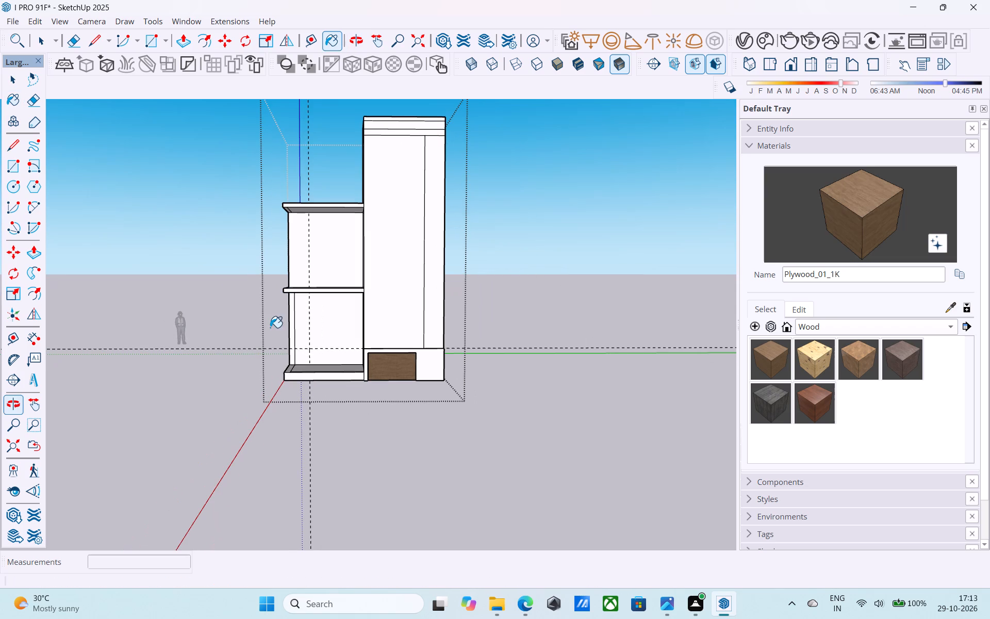
Pull the narrow vertical strip beside the tower's tall front panel forward 6", flush with the base band.
{"action": "scroll", "coordinate": [412, 294], "scroll_direction": "up", "scroll_amount": 4}
{"action": "key", "text": "space"}
{"action": "left_click", "coordinate": [441, 296]}
{"action": "scroll", "coordinate": [442, 296], "scroll_direction": "down", "scroll_amount": 1}
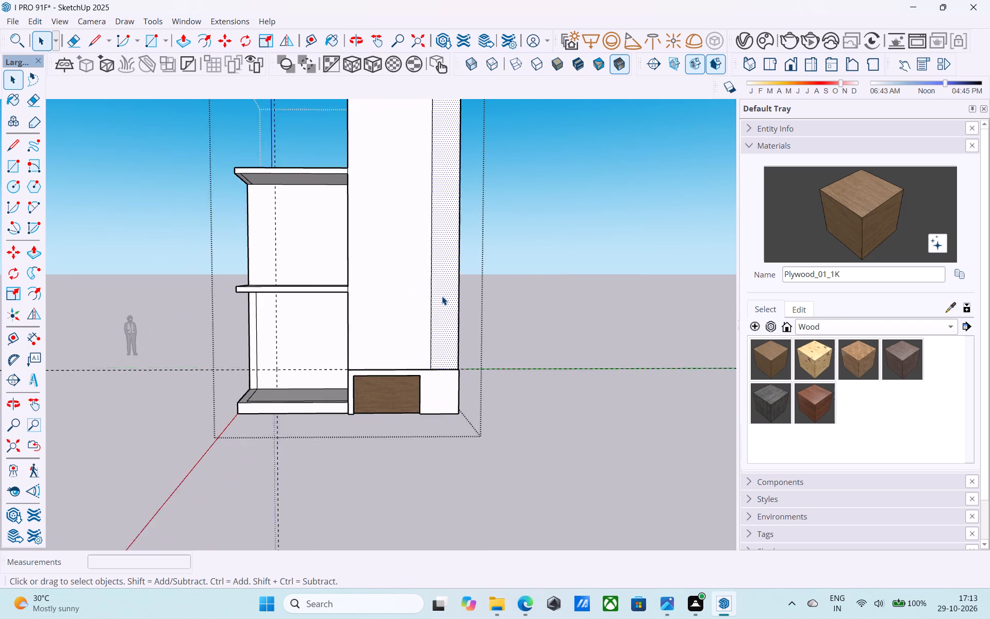
{"action": "scroll", "coordinate": [442, 296], "scroll_direction": "down", "scroll_amount": 2}
{"action": "key", "text": "p"}
{"action": "left_click", "coordinate": [441, 296]}
{"action": "middle_click_drag", "start_coordinate": [443, 303], "coordinate": [481, 415]}
{"action": "left_click", "coordinate": [496, 429]}
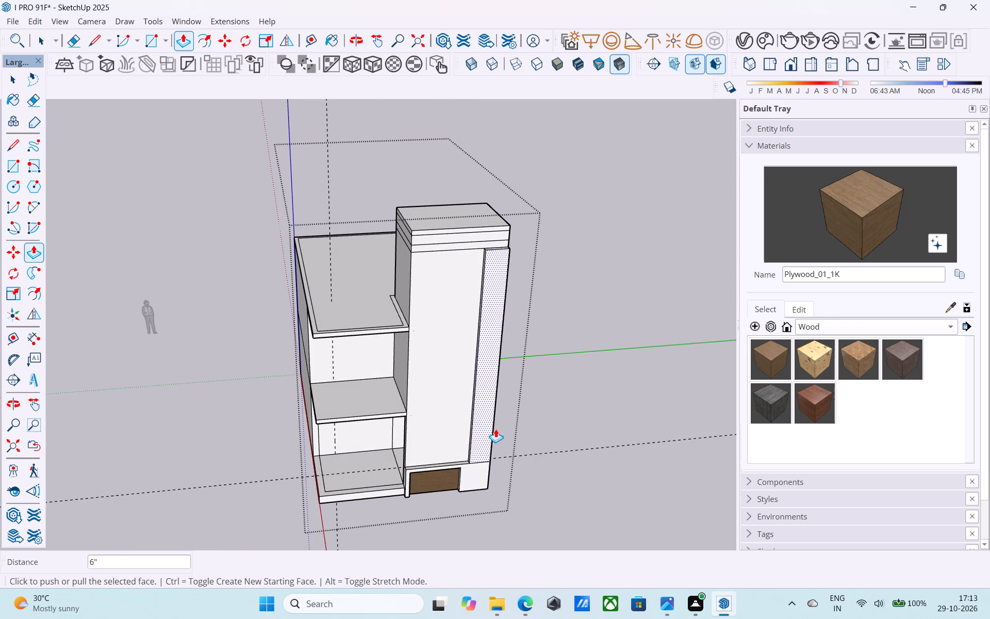
Erase the leftover edge across the underside of the roof slab next to the tower, at its outer end.
{"action": "middle_click_drag", "start_coordinate": [440, 433], "coordinate": [434, 398]}
{"action": "scroll", "coordinate": [432, 393], "scroll_direction": "up", "scroll_amount": 4}
{"action": "scroll", "coordinate": [448, 463], "scroll_direction": "up", "scroll_amount": 4}
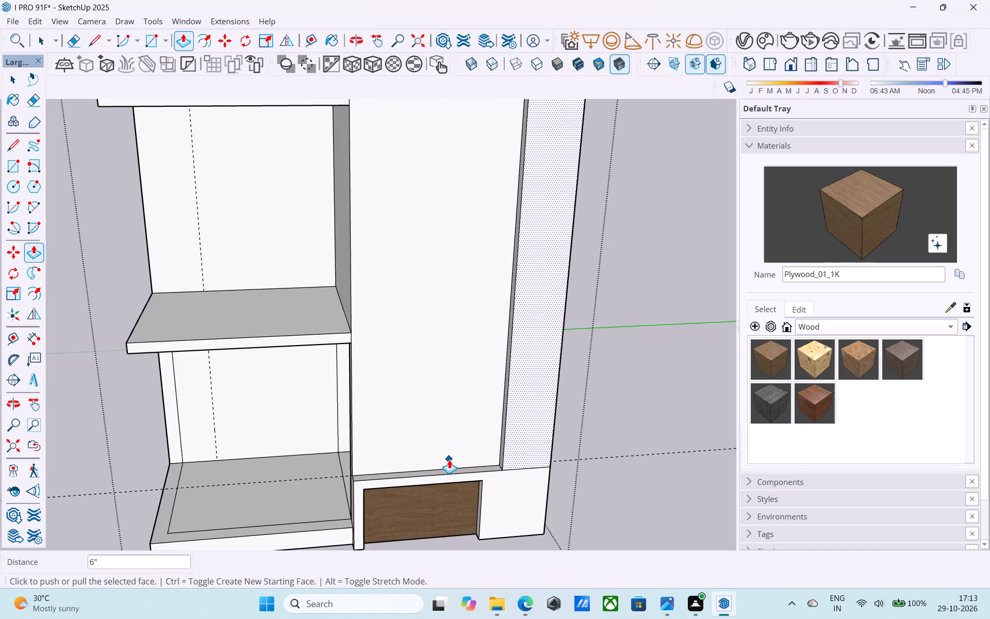
{"action": "scroll", "coordinate": [449, 453], "scroll_direction": "down", "scroll_amount": 6}
{"action": "middle_click", "coordinate": [449, 453]}
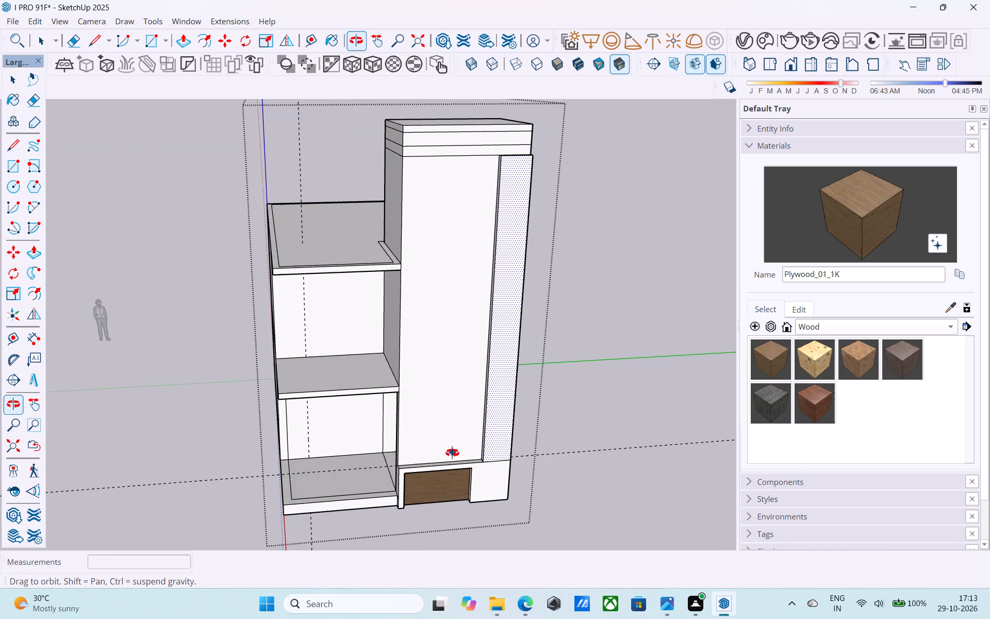
{"action": "scroll", "coordinate": [447, 446], "scroll_direction": "up", "scroll_amount": 2}
{"action": "middle_click_drag", "start_coordinate": [447, 438], "coordinate": [505, 509], "text": "shift"}
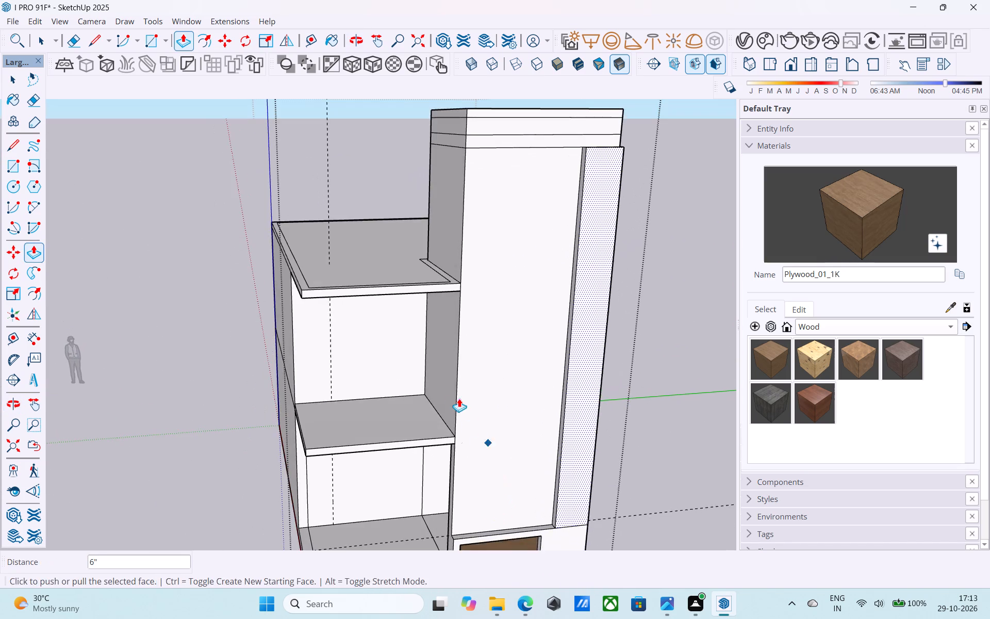
{"action": "middle_click_drag", "start_coordinate": [447, 380], "coordinate": [453, 347]}
{"action": "scroll", "coordinate": [408, 265], "scroll_direction": "up", "scroll_amount": 3}
{"action": "key", "text": "space"}
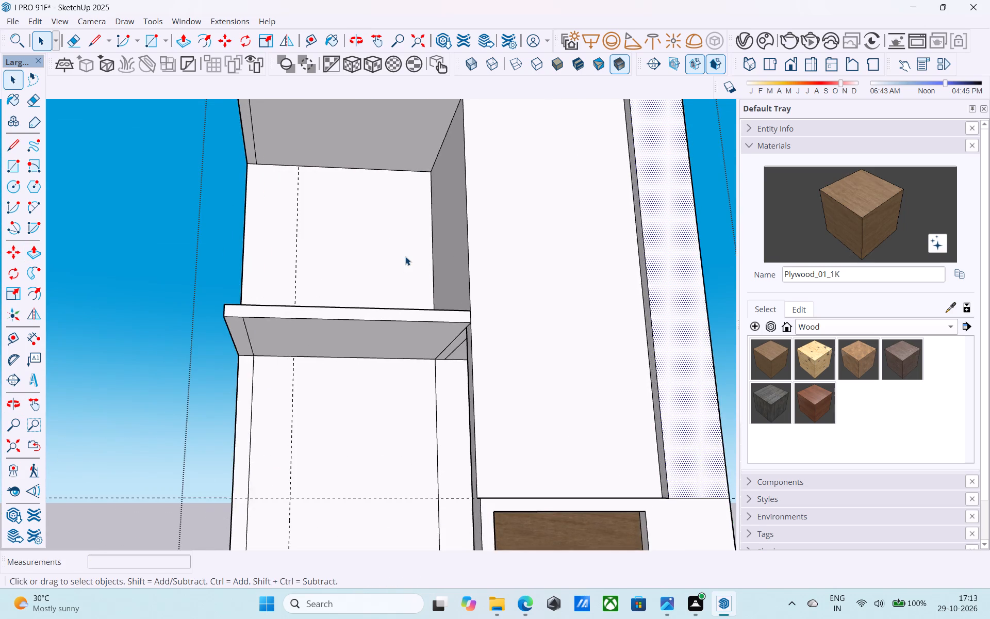
{"action": "scroll", "coordinate": [405, 256], "scroll_direction": "down", "scroll_amount": 3}
{"action": "middle_click_drag", "start_coordinate": [405, 256], "coordinate": [464, 379]}
{"action": "scroll", "coordinate": [432, 312], "scroll_direction": "up", "scroll_amount": 4}
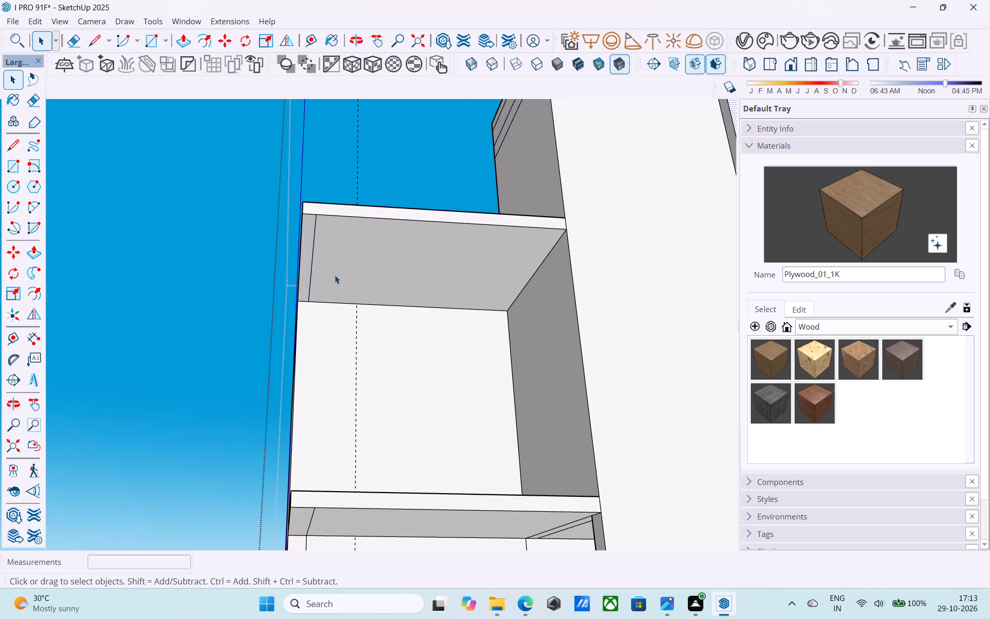
{"action": "key", "text": "e"}
{"action": "scroll", "coordinate": [326, 264], "scroll_direction": "up", "scroll_amount": 3}
{"action": "left_click_drag", "start_coordinate": [325, 264], "coordinate": [308, 253]}
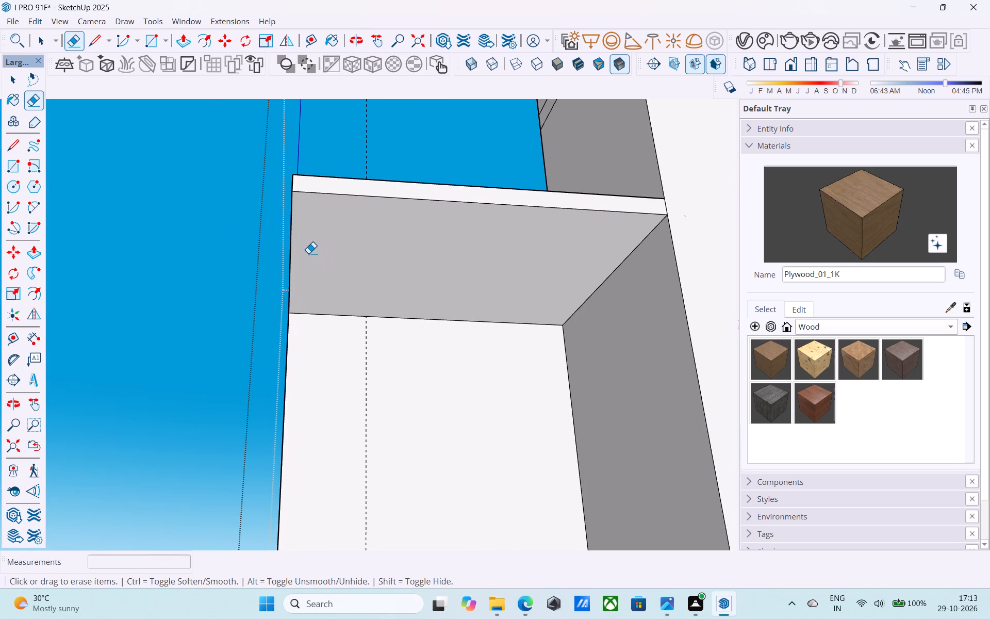
Pull the underside of the roof slab down 6" to thicken it.
{"action": "key", "text": "space"}
{"action": "left_click", "coordinate": [312, 254]}
{"action": "key", "text": "p"}
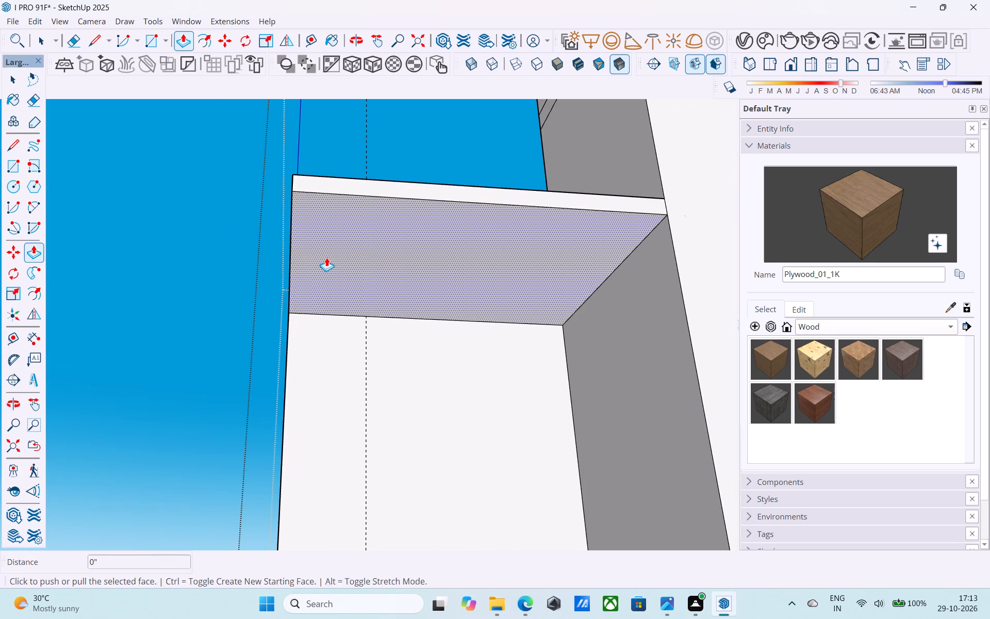
{"action": "left_click", "coordinate": [326, 257]}
{"action": "type", "text": "6\""}
{"action": "key", "text": "Return"}
{"action": "key", "text": "space"}
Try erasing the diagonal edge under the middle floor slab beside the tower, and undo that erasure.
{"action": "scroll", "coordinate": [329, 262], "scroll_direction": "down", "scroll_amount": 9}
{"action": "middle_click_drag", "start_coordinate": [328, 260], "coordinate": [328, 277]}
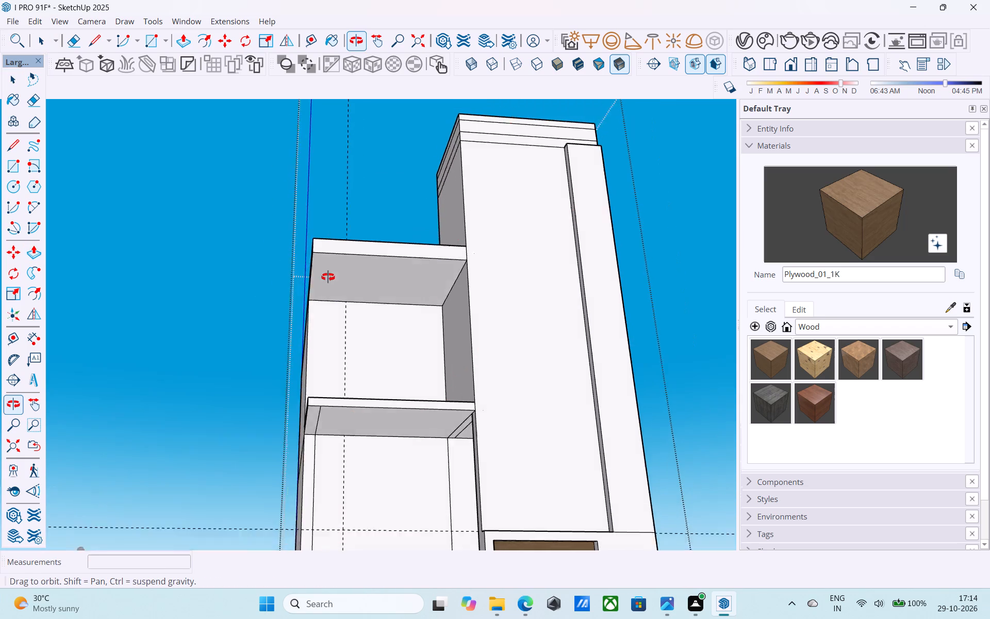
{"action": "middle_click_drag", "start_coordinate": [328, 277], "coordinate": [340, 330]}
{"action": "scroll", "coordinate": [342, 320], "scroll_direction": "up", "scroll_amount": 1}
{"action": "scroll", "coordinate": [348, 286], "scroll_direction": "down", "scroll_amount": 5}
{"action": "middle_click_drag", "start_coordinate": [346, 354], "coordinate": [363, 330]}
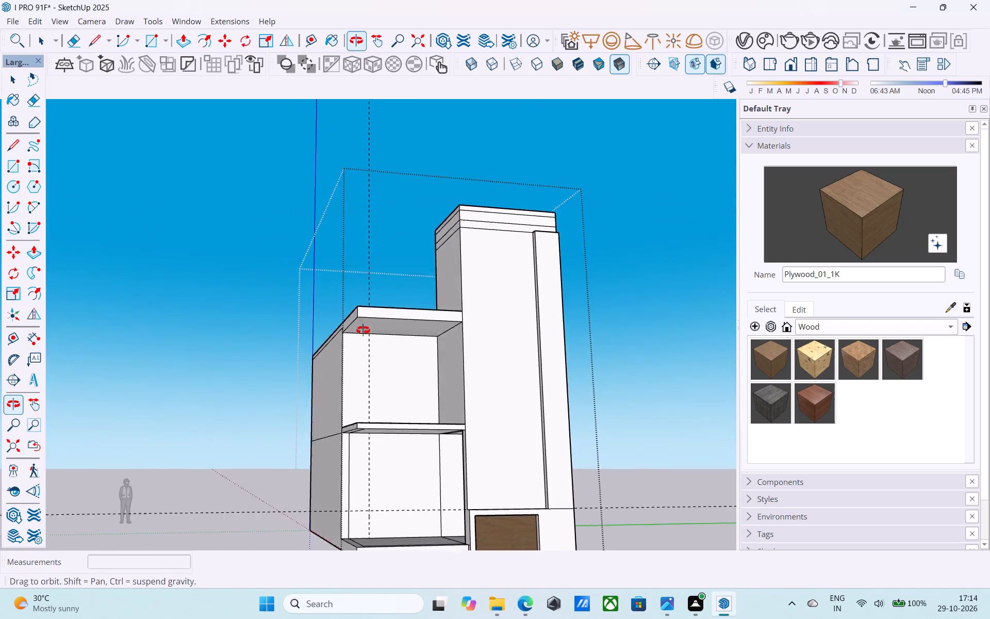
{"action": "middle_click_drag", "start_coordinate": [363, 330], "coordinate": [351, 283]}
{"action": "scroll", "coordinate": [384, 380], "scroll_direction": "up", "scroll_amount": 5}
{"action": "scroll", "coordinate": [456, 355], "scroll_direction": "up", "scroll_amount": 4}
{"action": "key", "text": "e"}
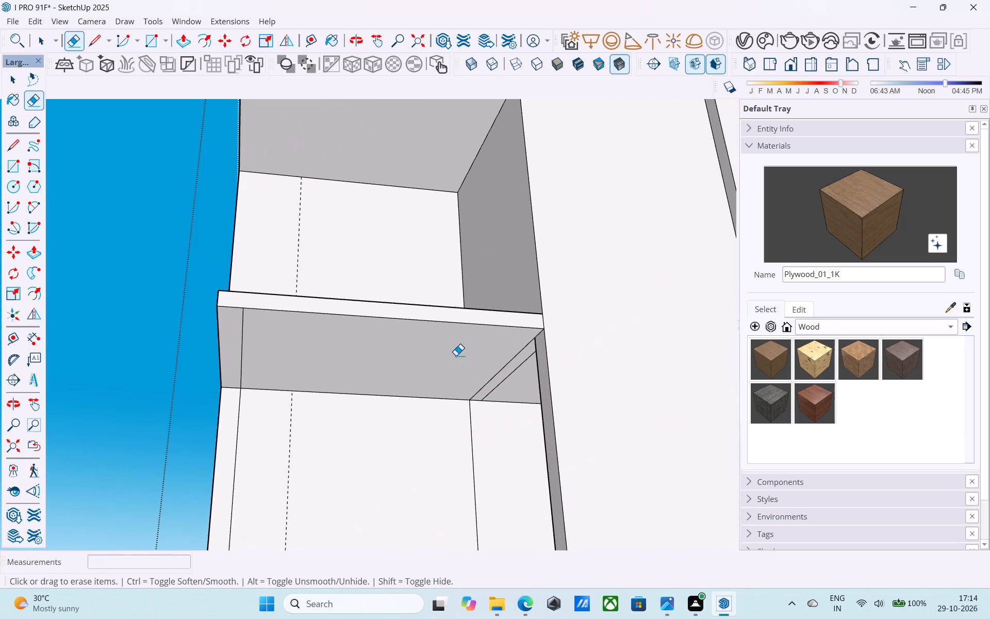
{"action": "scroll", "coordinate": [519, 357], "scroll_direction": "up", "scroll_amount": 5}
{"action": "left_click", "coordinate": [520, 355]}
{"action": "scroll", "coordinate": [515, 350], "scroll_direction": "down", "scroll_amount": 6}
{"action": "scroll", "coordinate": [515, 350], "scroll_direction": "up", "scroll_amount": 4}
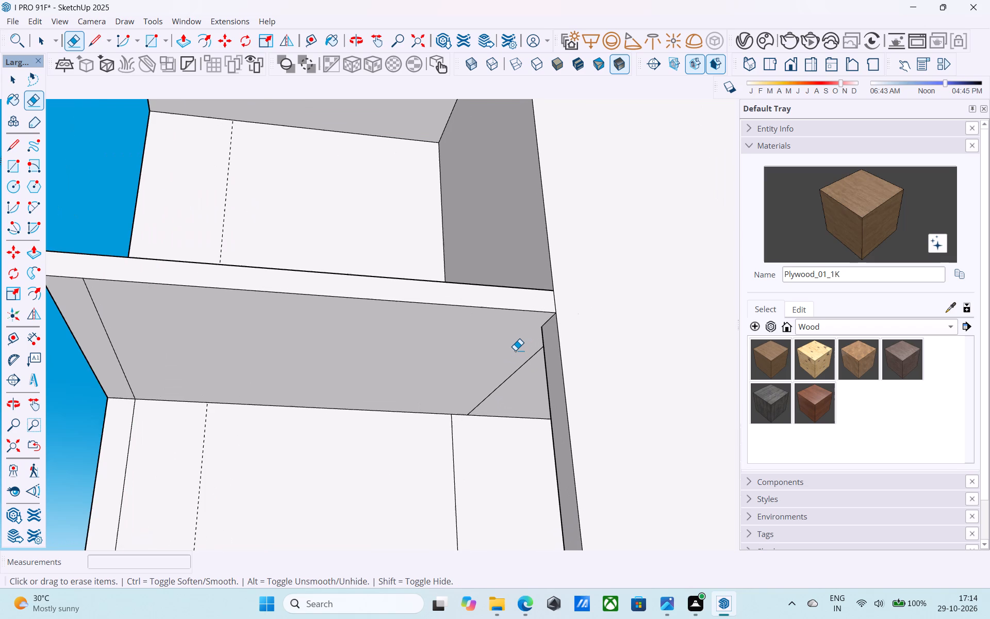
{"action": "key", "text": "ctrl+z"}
Erase the leftover edge at the outer end of the middle floor slab's underside.
{"action": "left_click_drag", "start_coordinate": [128, 356], "coordinate": [119, 354]}
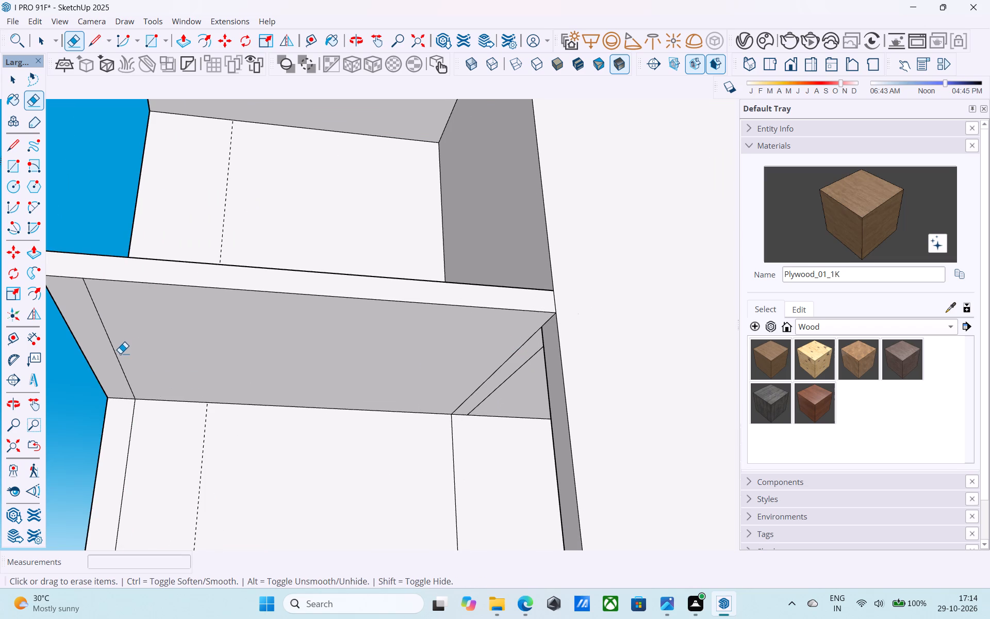
{"action": "left_click_drag", "start_coordinate": [120, 351], "coordinate": [109, 352]}
Pull the main underside face of the middle floor slab down 6" to thicken it.
{"action": "key", "text": "space"}
{"action": "left_click", "coordinate": [177, 346]}
{"action": "key", "text": "p"}
{"action": "left_click", "coordinate": [177, 346]}
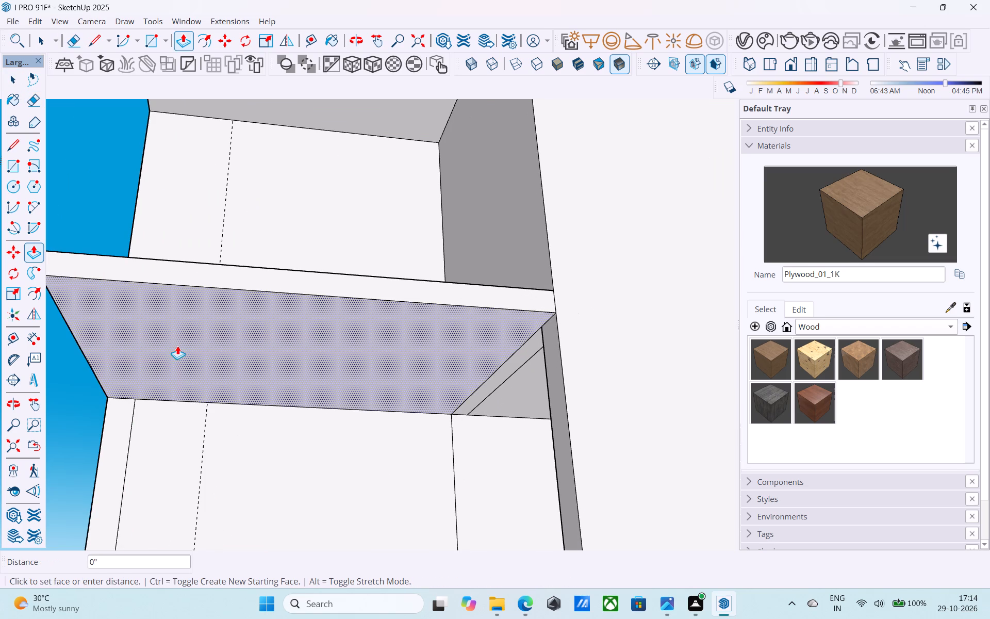
{"action": "key", "text": "6"}
{"action": "key", "text": "shift+quotedbl"}
{"action": "key", "text": "Return"}
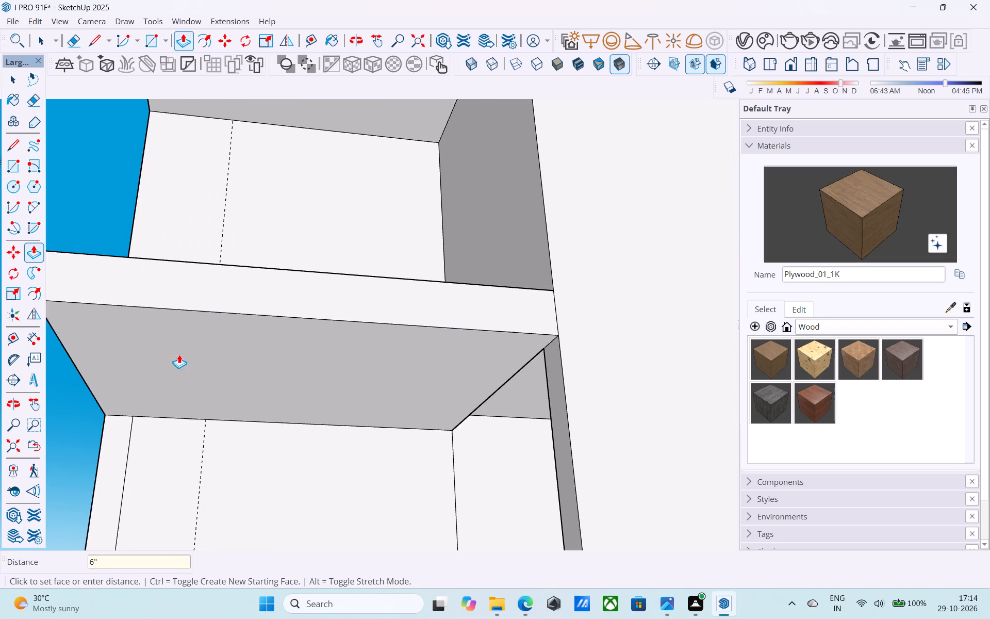
{"action": "key", "text": "space"}
Copy the outer vertical edge of the upper floor's front wall 6" inward along the floor edge.
{"action": "scroll", "coordinate": [181, 350], "scroll_direction": "down", "scroll_amount": 17}
{"action": "middle_click", "coordinate": [181, 350]}
{"action": "middle_click_drag", "start_coordinate": [236, 316], "coordinate": [260, 364]}
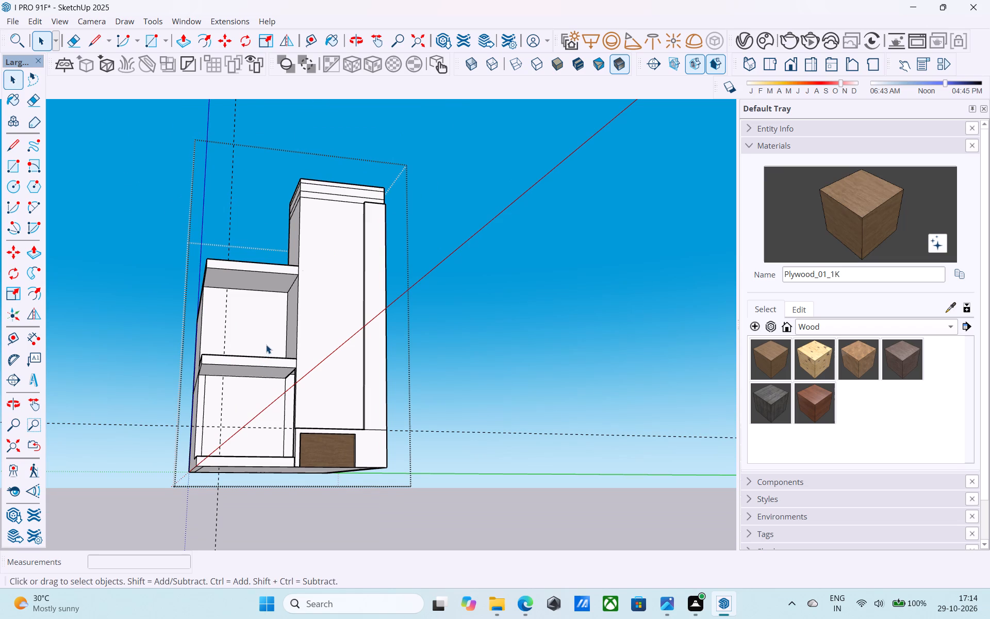
{"action": "scroll", "coordinate": [323, 344], "scroll_direction": "down", "scroll_amount": 6}
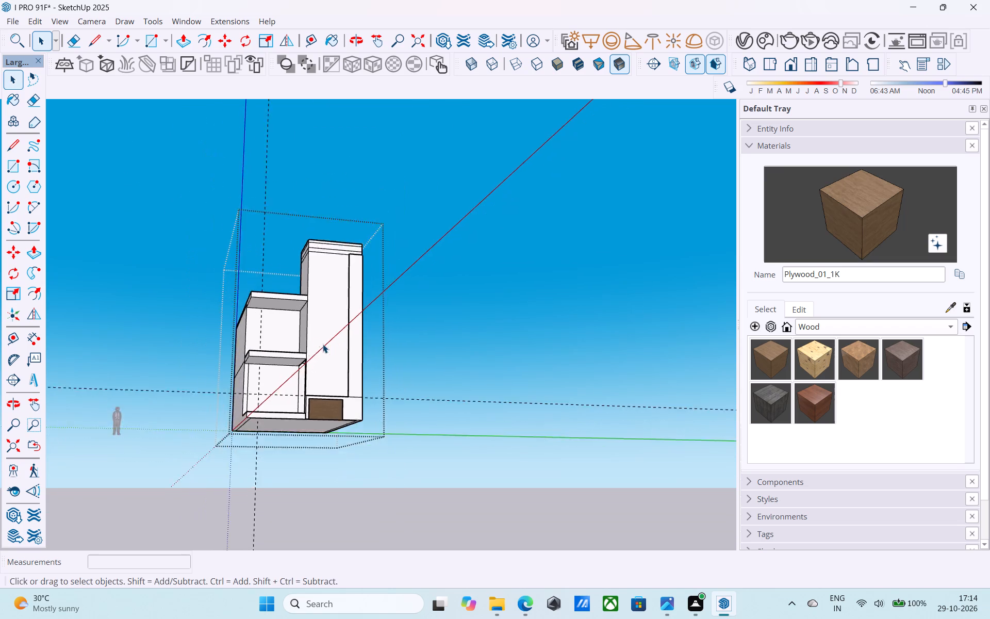
{"action": "middle_click_drag", "start_coordinate": [323, 344], "coordinate": [354, 402]}
{"action": "scroll", "coordinate": [354, 402], "scroll_direction": "up", "scroll_amount": 1}
{"action": "scroll", "coordinate": [291, 381], "scroll_direction": "up", "scroll_amount": 1}
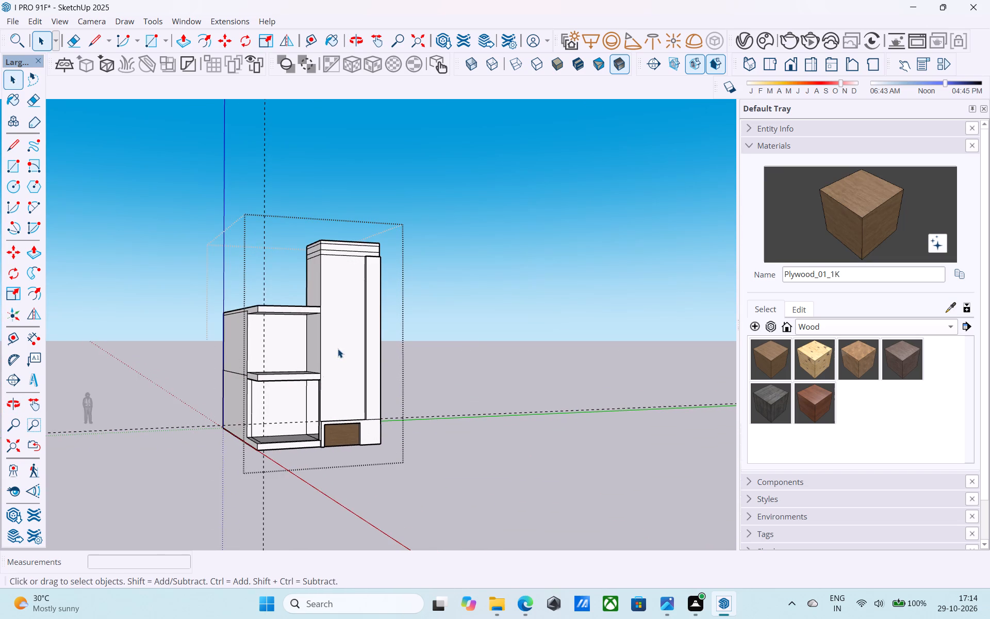
{"action": "scroll", "coordinate": [338, 349], "scroll_direction": "down", "scroll_amount": 3}
{"action": "middle_click_drag", "start_coordinate": [304, 357], "coordinate": [397, 360]}
{"action": "scroll", "coordinate": [316, 329], "scroll_direction": "up", "scroll_amount": 4}
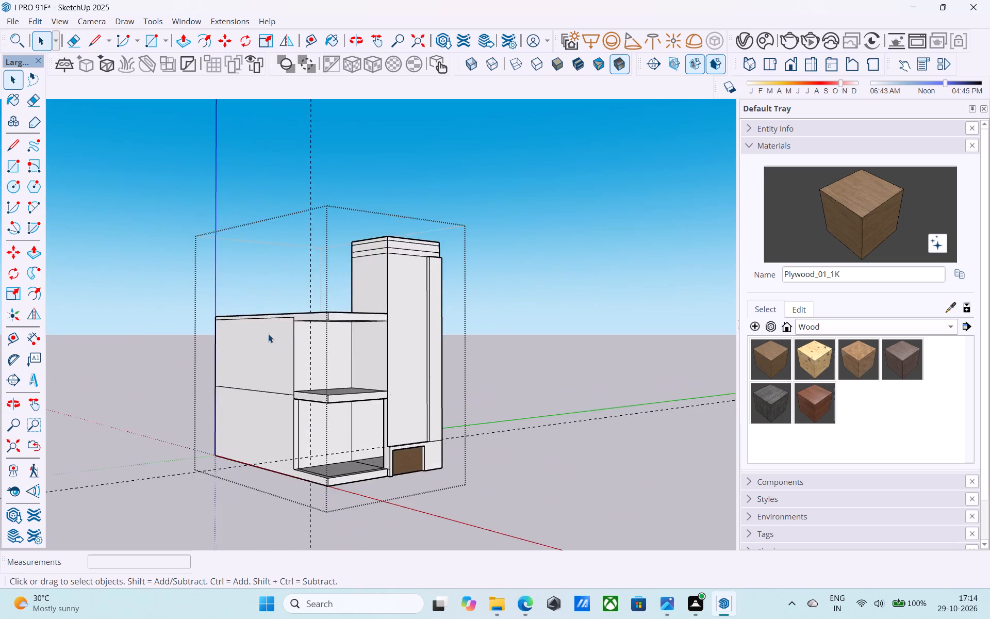
{"action": "scroll", "coordinate": [268, 334], "scroll_direction": "up", "scroll_amount": 5}
{"action": "middle_click_drag", "start_coordinate": [276, 342], "coordinate": [187, 341]}
{"action": "scroll", "coordinate": [228, 350], "scroll_direction": "up", "scroll_amount": 5}
{"action": "scroll", "coordinate": [272, 355], "scroll_direction": "up", "scroll_amount": 1}
{"action": "left_click", "coordinate": [270, 356]}
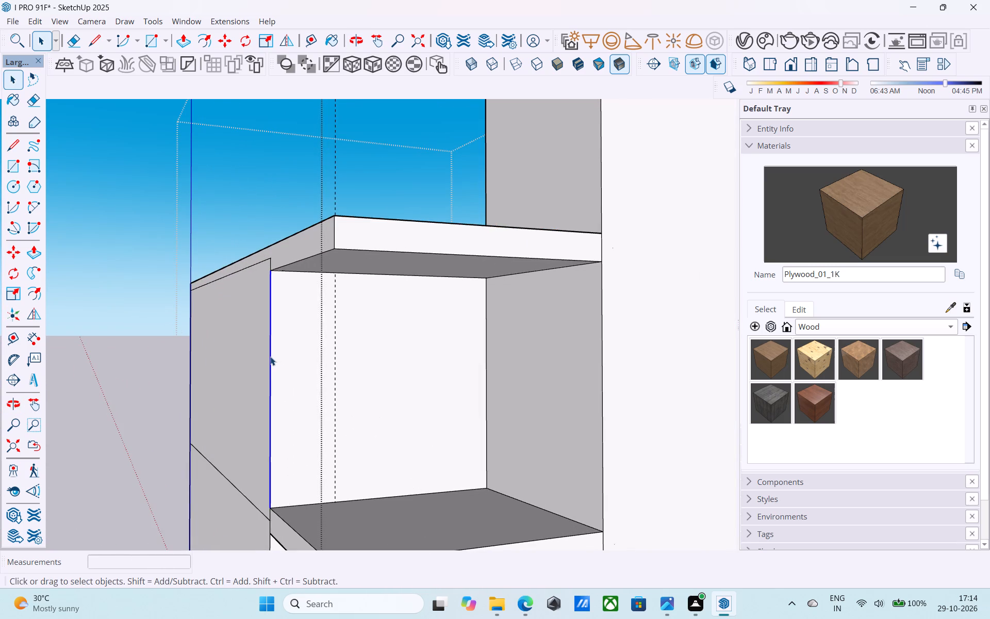
{"action": "key", "text": "m"}
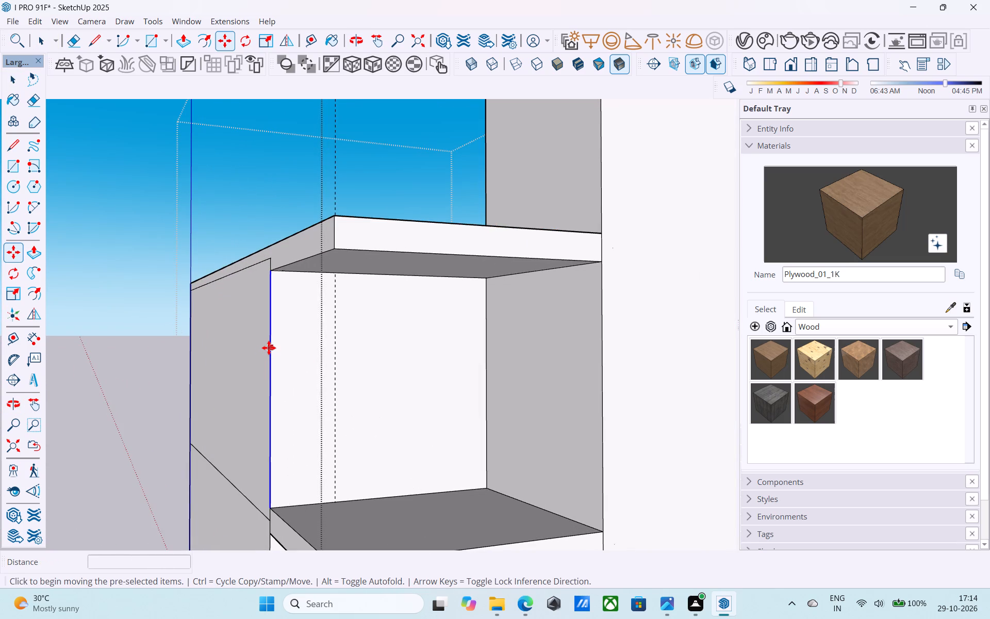
{"action": "left_click", "coordinate": [273, 511]}
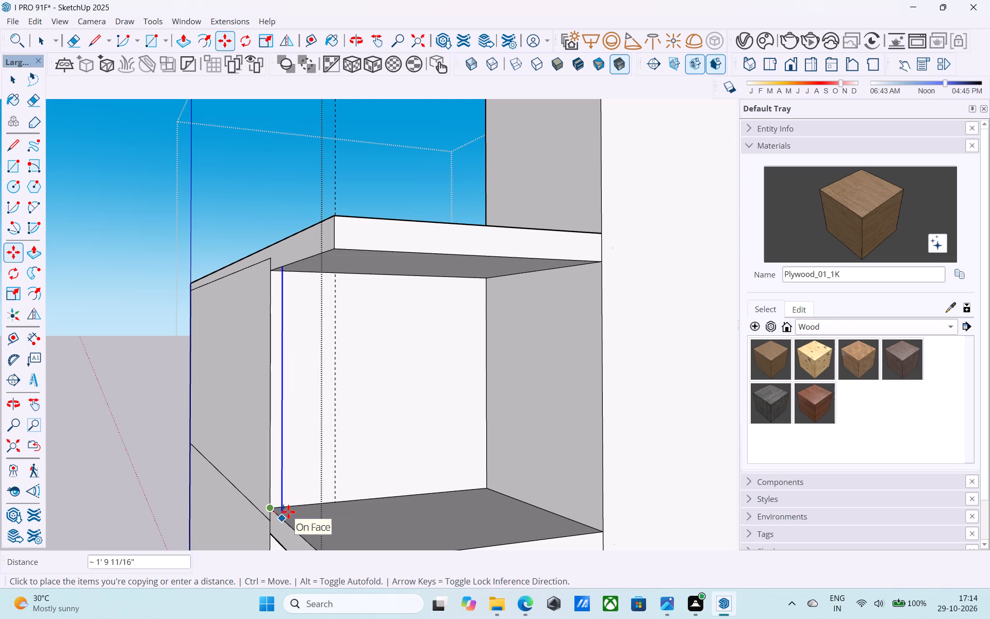
{"action": "scroll", "coordinate": [288, 512], "scroll_direction": "up", "scroll_amount": 4}
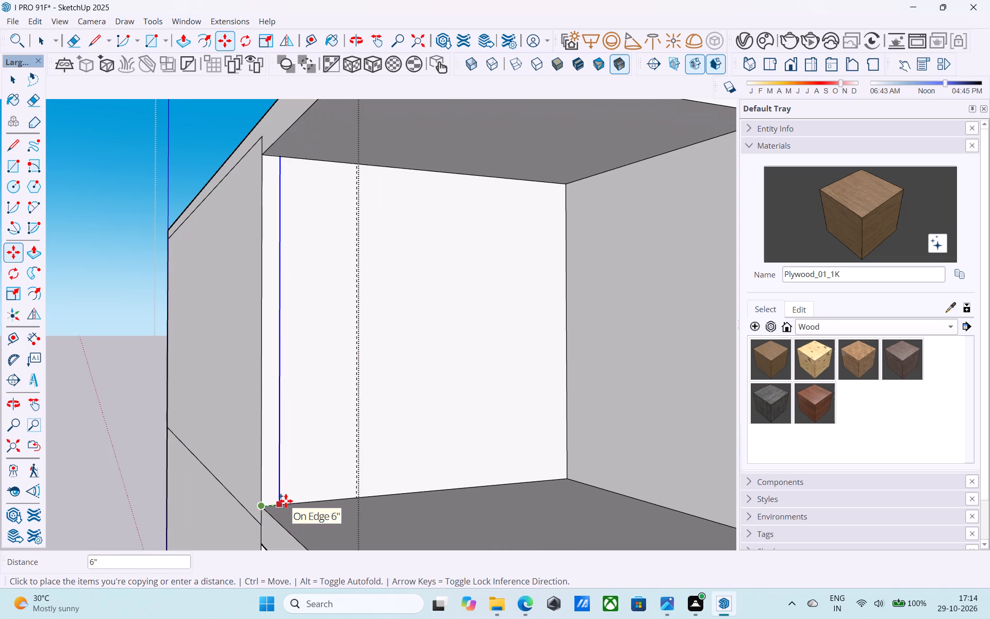
{"action": "left_click", "coordinate": [286, 501]}
{"action": "key", "text": "space"}
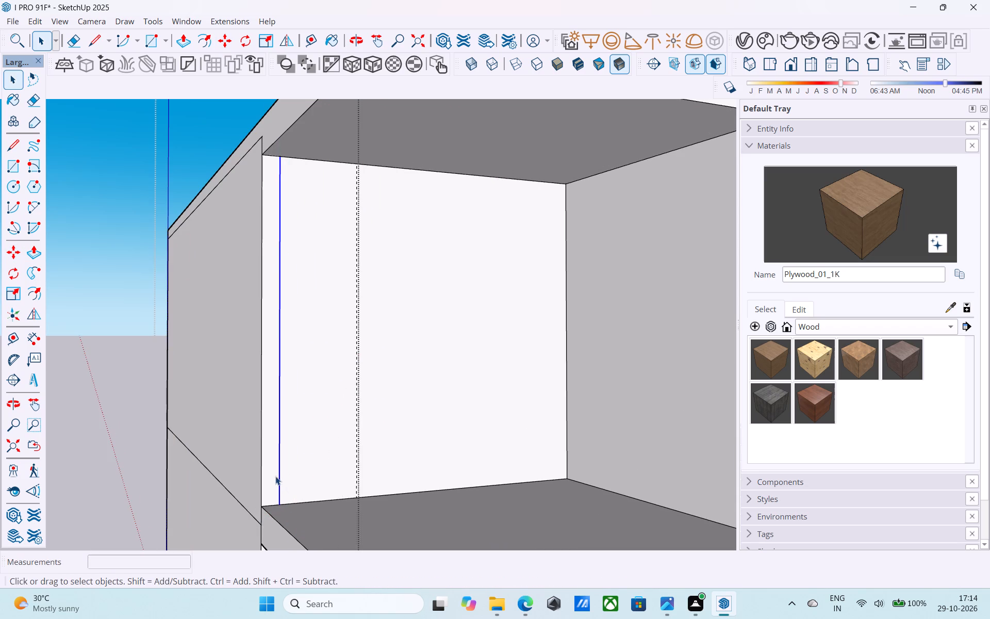
Pull the 6" wall strip forward 7' 9" to the slab front, forming the upper recess's outer side wall.
{"action": "left_click", "coordinate": [272, 469]}
{"action": "key", "text": "p"}
{"action": "left_click", "coordinate": [271, 467]}
{"action": "scroll", "coordinate": [267, 461], "scroll_direction": "down", "scroll_amount": 7}
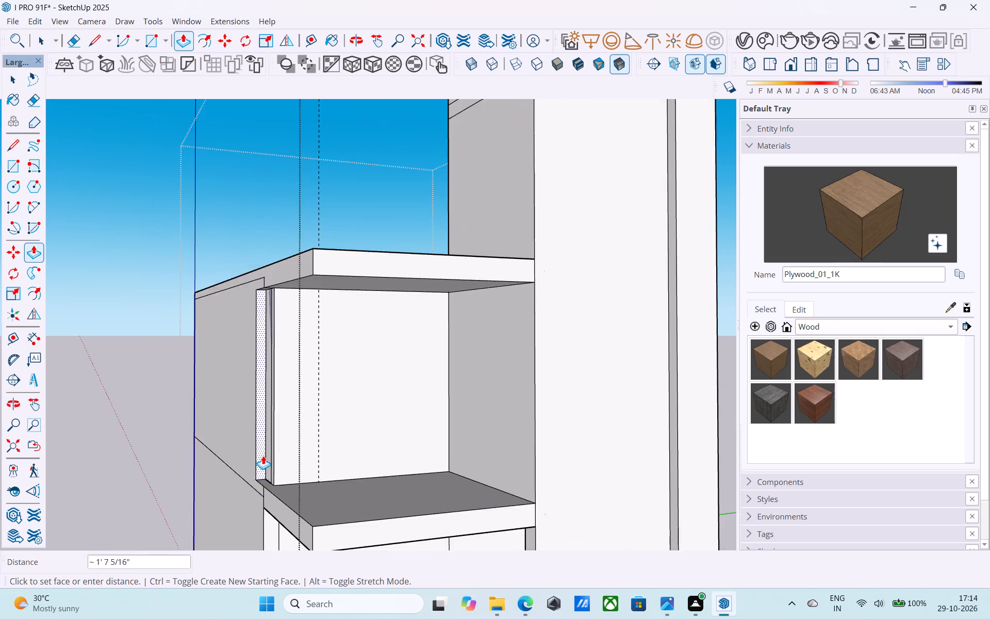
{"action": "scroll", "coordinate": [263, 455], "scroll_direction": "down", "scroll_amount": 3}
{"action": "left_click", "coordinate": [294, 504]}
{"action": "scroll", "coordinate": [307, 484], "scroll_direction": "down", "scroll_amount": 1}
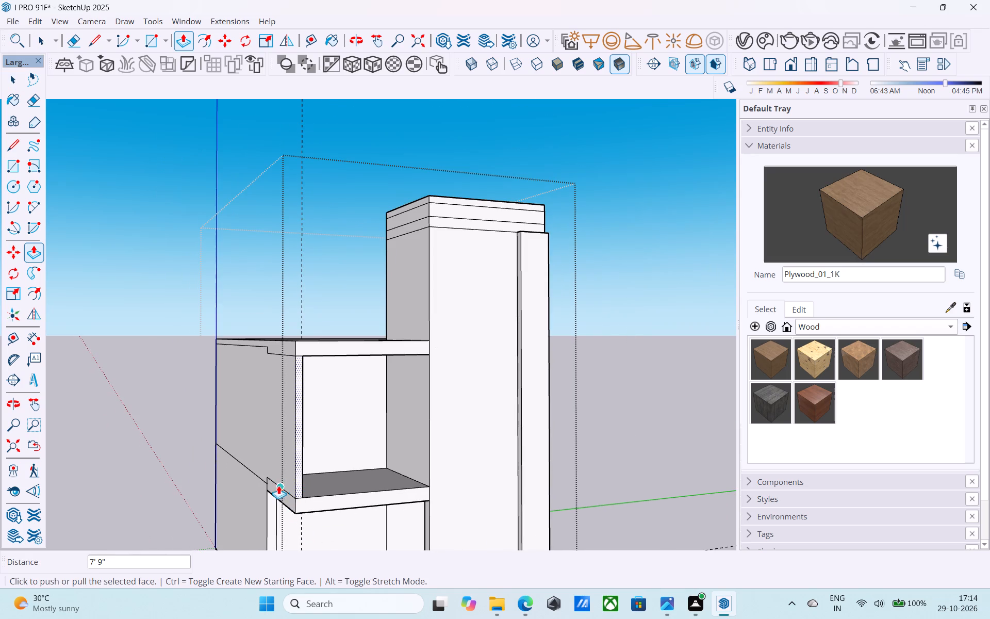
Erase the leftover edges on the outer side face where the new side wall meets the middle floor slab.
{"action": "middle_click", "coordinate": [275, 483]}
{"action": "scroll", "coordinate": [275, 482], "scroll_direction": "up", "scroll_amount": 7}
{"action": "key", "text": "e"}
{"action": "left_click_drag", "start_coordinate": [273, 478], "coordinate": [266, 479]}
{"action": "left_click_drag", "start_coordinate": [263, 478], "coordinate": [257, 473]}
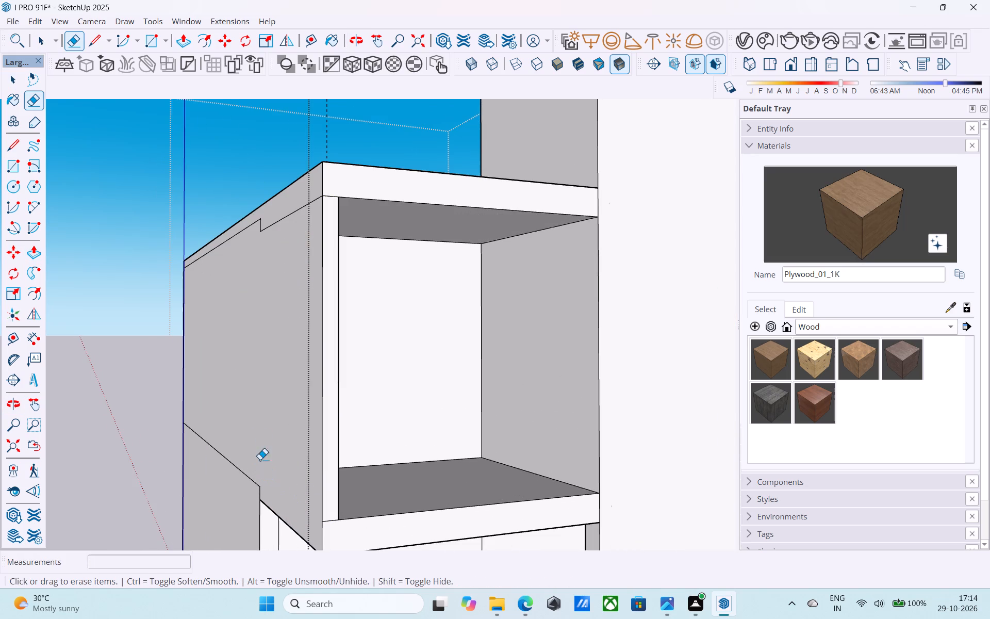
Pull the inner face of the upper recess's outer side wall inward 3" to thicken the wall.
{"action": "scroll", "coordinate": [267, 273], "scroll_direction": "down", "scroll_amount": 8}
{"action": "middle_click_drag", "start_coordinate": [301, 326], "coordinate": [199, 336]}
{"action": "scroll", "coordinate": [199, 336], "scroll_direction": "up", "scroll_amount": 3}
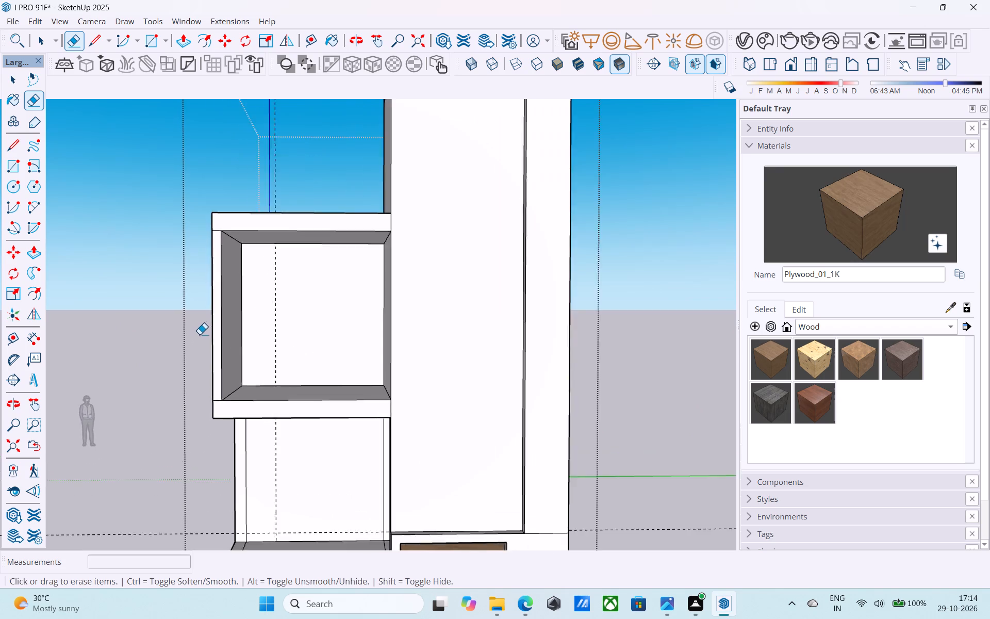
{"action": "scroll", "coordinate": [200, 334], "scroll_direction": "up", "scroll_amount": 3}
{"action": "scroll", "coordinate": [205, 328], "scroll_direction": "down", "scroll_amount": 3}
{"action": "middle_click_drag", "start_coordinate": [212, 333], "coordinate": [277, 389]}
{"action": "scroll", "coordinate": [278, 393], "scroll_direction": "down", "scroll_amount": 9}
{"action": "scroll", "coordinate": [292, 433], "scroll_direction": "up", "scroll_amount": 4}
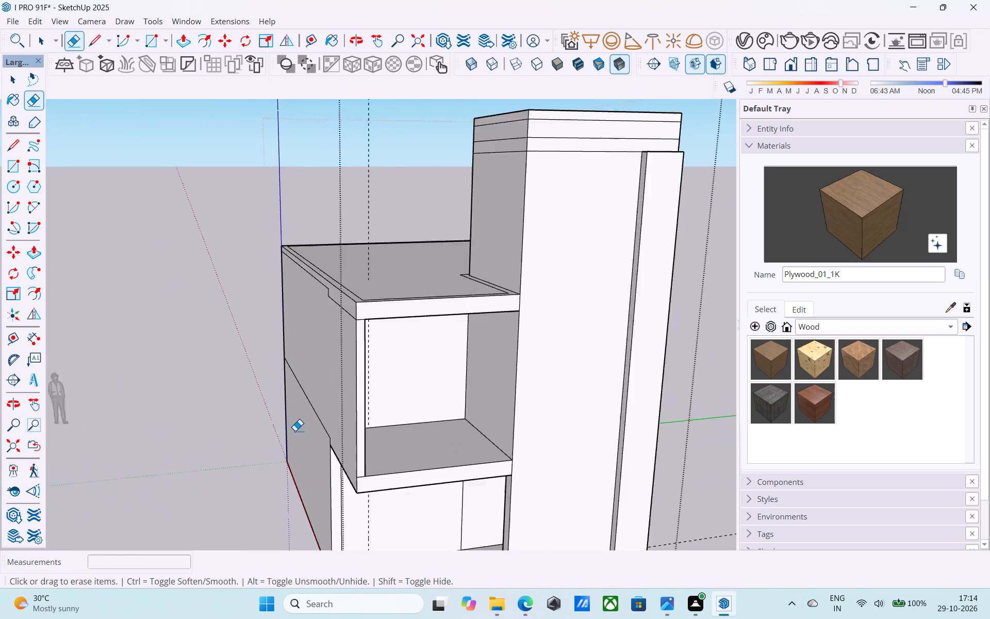
{"action": "scroll", "coordinate": [295, 431], "scroll_direction": "up", "scroll_amount": 3}
{"action": "middle_click_drag", "start_coordinate": [320, 421], "coordinate": [282, 398]}
{"action": "key", "text": "v"}
{"action": "middle_click_drag", "start_coordinate": [277, 383], "coordinate": [274, 381]}
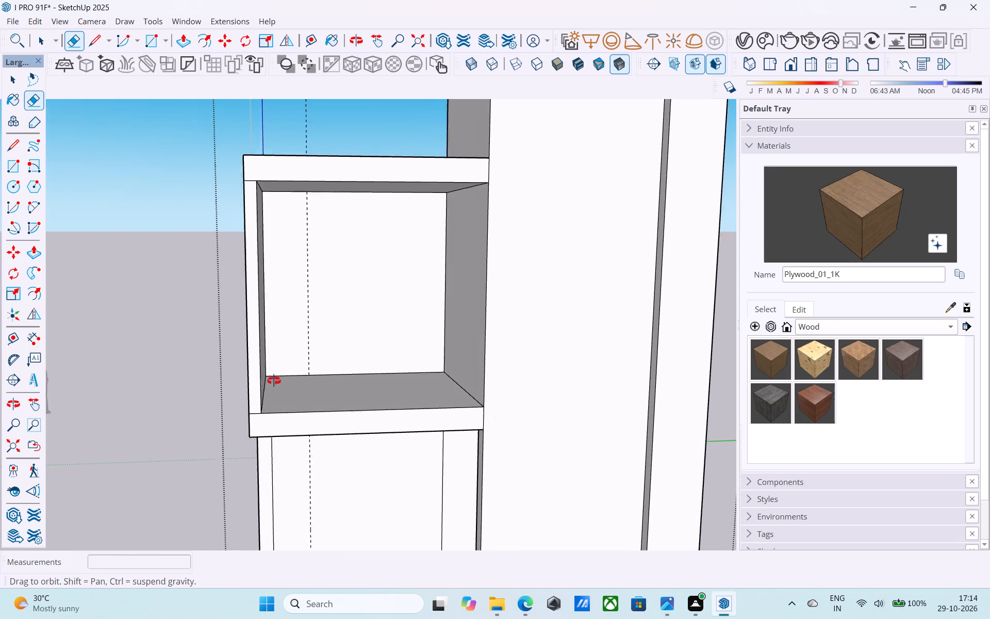
{"action": "middle_click_drag", "start_coordinate": [274, 381], "coordinate": [260, 382]}
{"action": "key", "text": "space"}
{"action": "scroll", "coordinate": [238, 367], "scroll_direction": "up", "scroll_amount": 3}
{"action": "left_click", "coordinate": [227, 361]}
{"action": "key", "text": "p"}
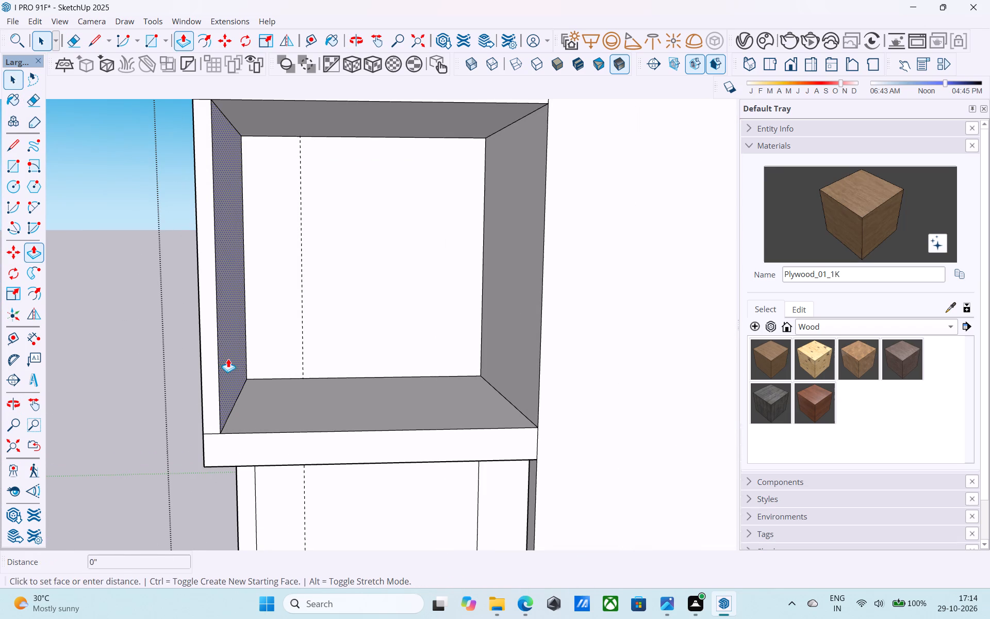
{"action": "left_click", "coordinate": [228, 359]}
{"action": "type", "text": "3\""}
{"action": "key", "text": "Return"}
{"action": "key", "text": "space"}
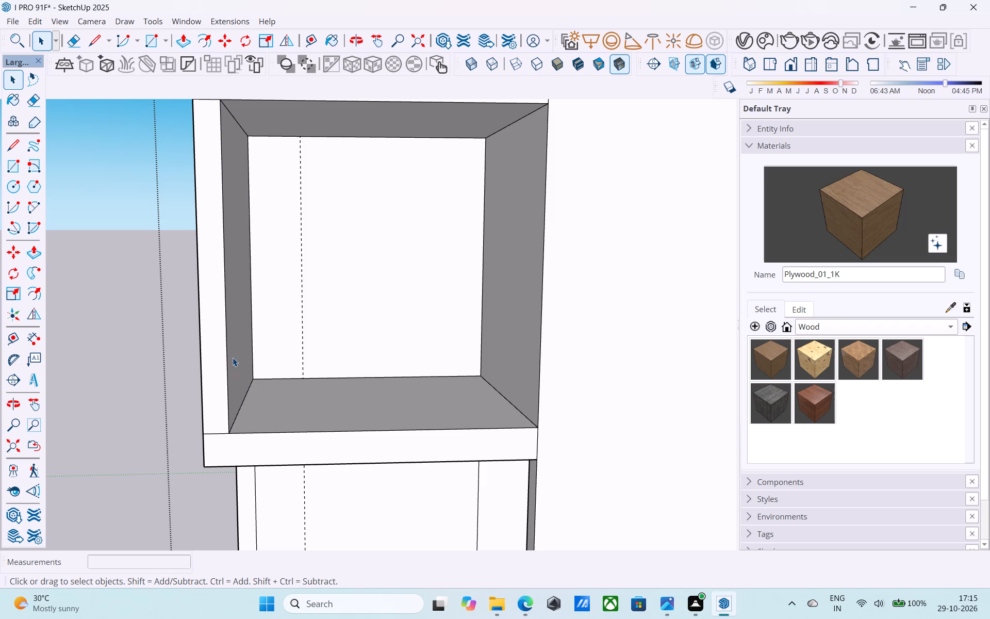
Erase the seam edges where the upper recess's outer side wall front meets the roof slab and the middle floor slab.
{"action": "scroll", "coordinate": [251, 308], "scroll_direction": "down", "scroll_amount": 4}
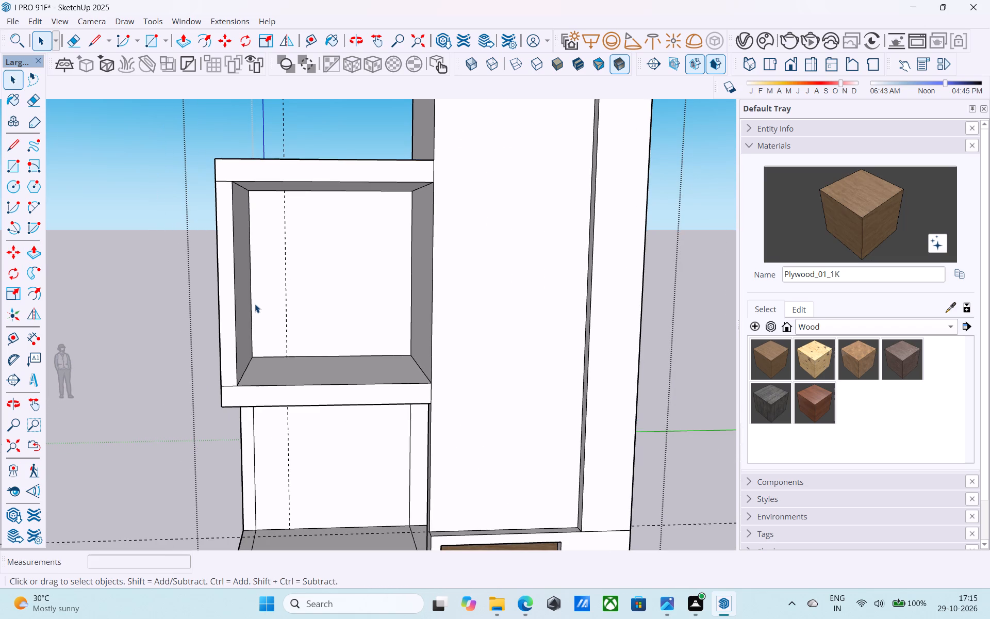
{"action": "key", "text": "e"}
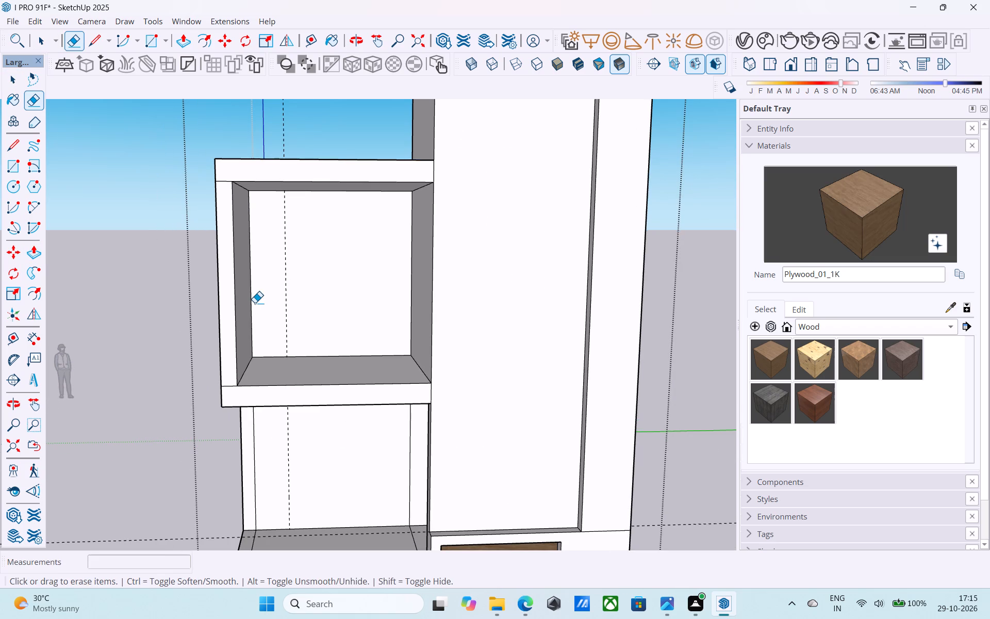
{"action": "scroll", "coordinate": [209, 183], "scroll_direction": "up", "scroll_amount": 4}
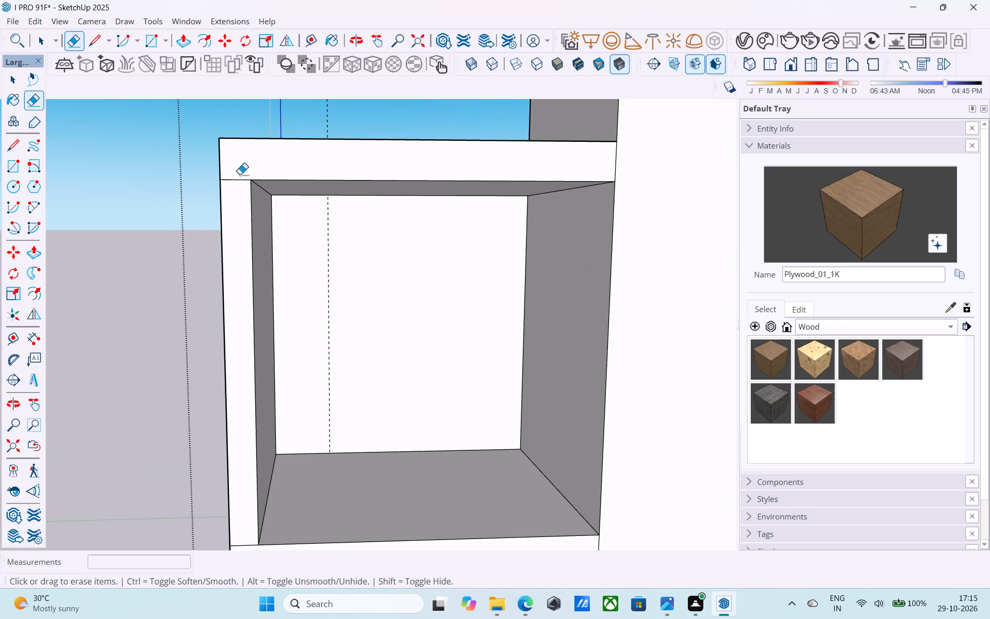
{"action": "left_click", "coordinate": [240, 180]}
{"action": "scroll", "coordinate": [239, 181], "scroll_direction": "down", "scroll_amount": 5}
{"action": "scroll", "coordinate": [232, 395], "scroll_direction": "up", "scroll_amount": 7}
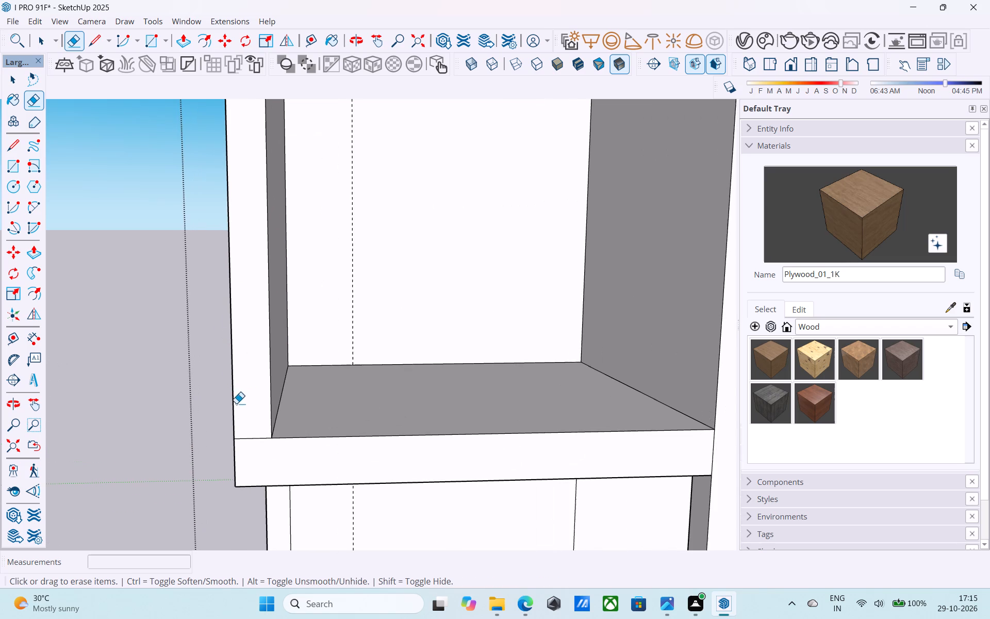
{"action": "left_click", "coordinate": [251, 438]}
{"action": "scroll", "coordinate": [250, 406], "scroll_direction": "down", "scroll_amount": 9}
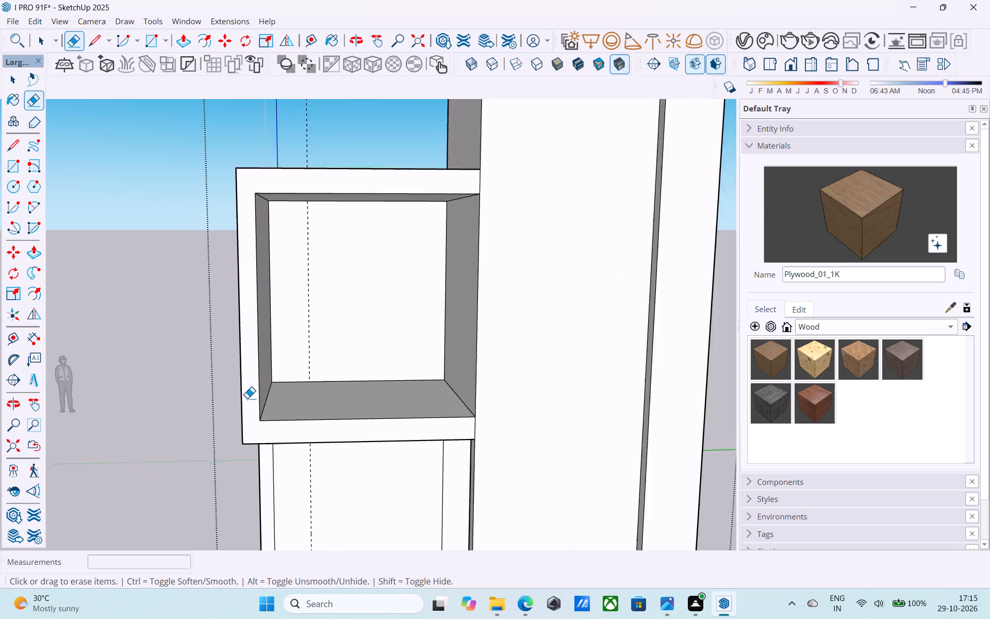
Pull the lower recess's outer wall strip forward 7' 9" to the slab front, forming the lower recess's outer side wall.
{"action": "scroll", "coordinate": [247, 398], "scroll_direction": "down", "scroll_amount": 3}
{"action": "middle_click_drag", "start_coordinate": [286, 377], "coordinate": [334, 348]}
{"action": "scroll", "coordinate": [296, 346], "scroll_direction": "down", "scroll_amount": 4}
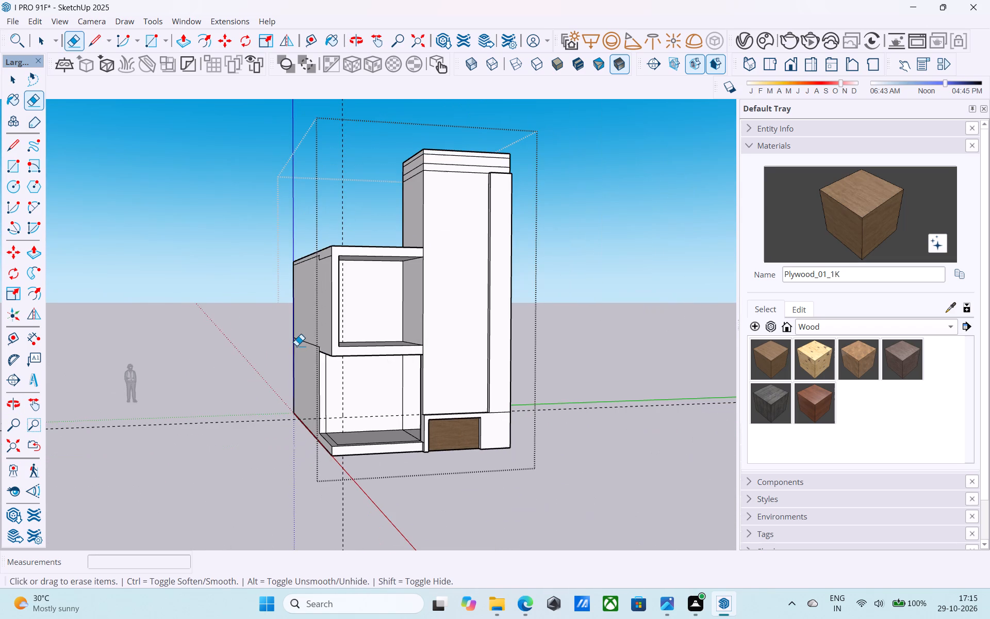
{"action": "scroll", "coordinate": [292, 337], "scroll_direction": "down", "scroll_amount": 5}
{"action": "middle_click_drag", "start_coordinate": [332, 394], "coordinate": [331, 383]}
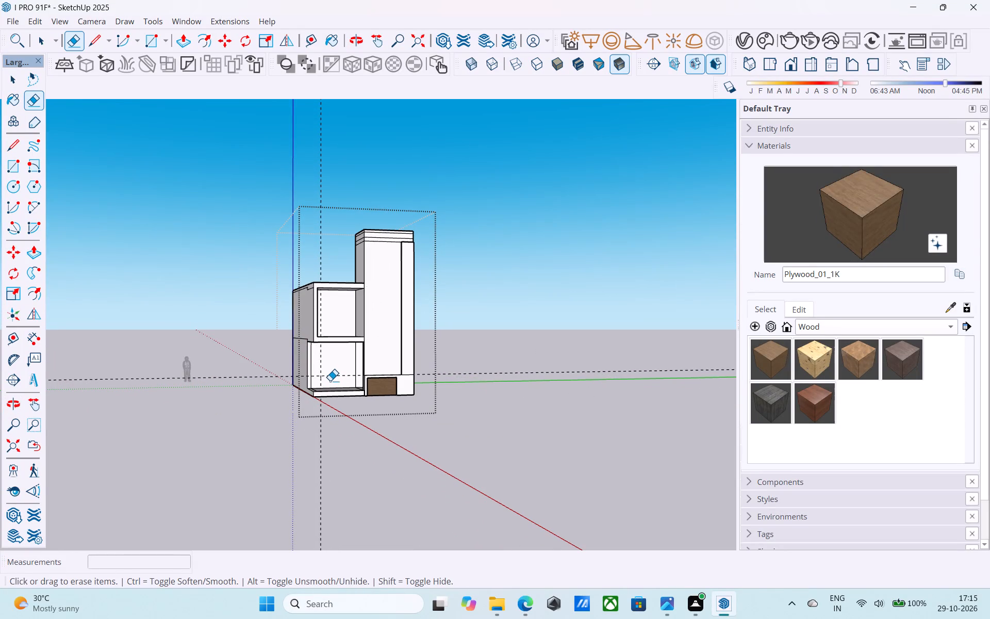
{"action": "middle_click_drag", "start_coordinate": [315, 389], "coordinate": [299, 376]}
{"action": "scroll", "coordinate": [300, 376], "scroll_direction": "up", "scroll_amount": 11}
{"action": "key", "text": "space"}
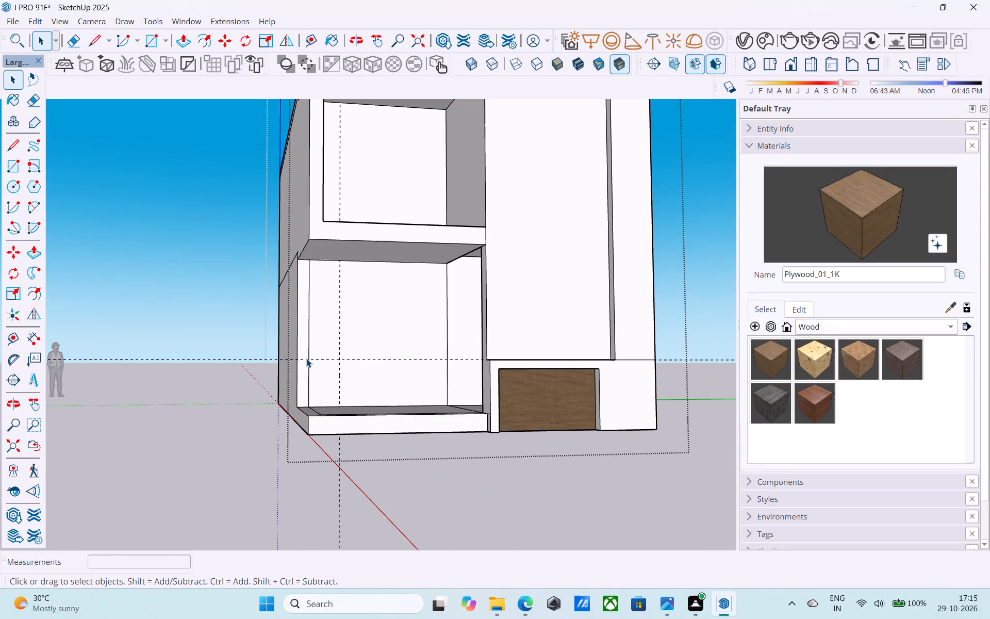
{"action": "left_click", "coordinate": [301, 349]}
{"action": "key", "text": "p"}
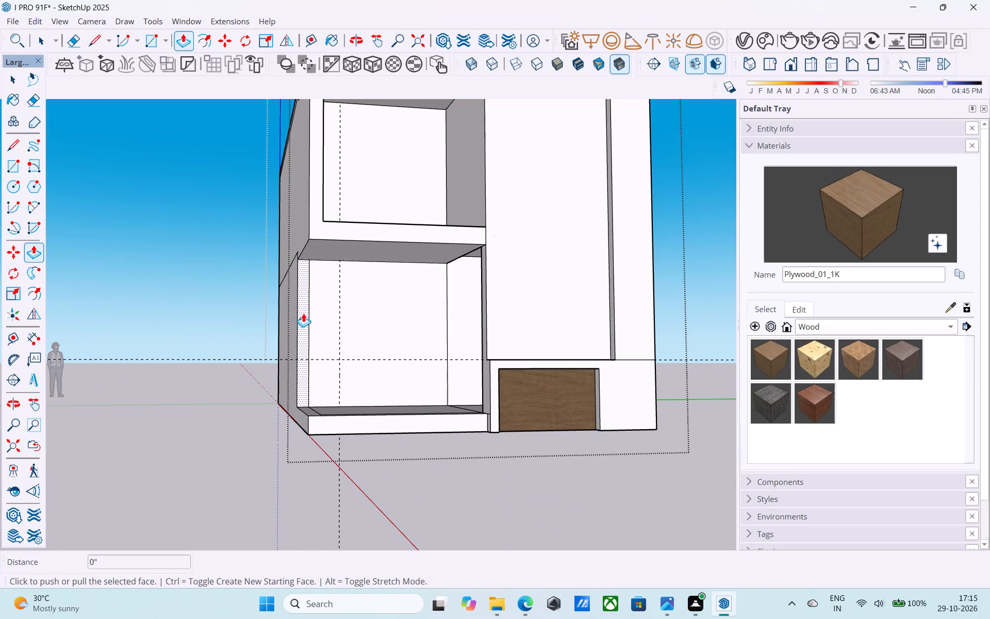
{"action": "left_click", "coordinate": [307, 278]}
{"action": "left_click", "coordinate": [333, 238]}
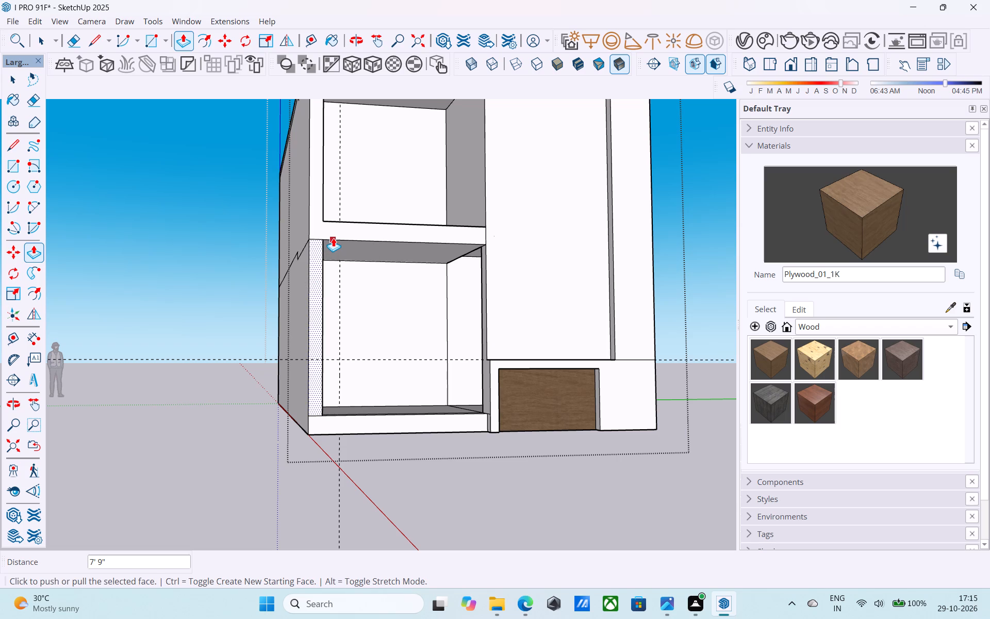
Draw a 7' 9" line on the outer side face, extending the rear middle-floor line straight to the front edge.
{"action": "scroll", "coordinate": [333, 238], "scroll_direction": "down", "scroll_amount": 4}
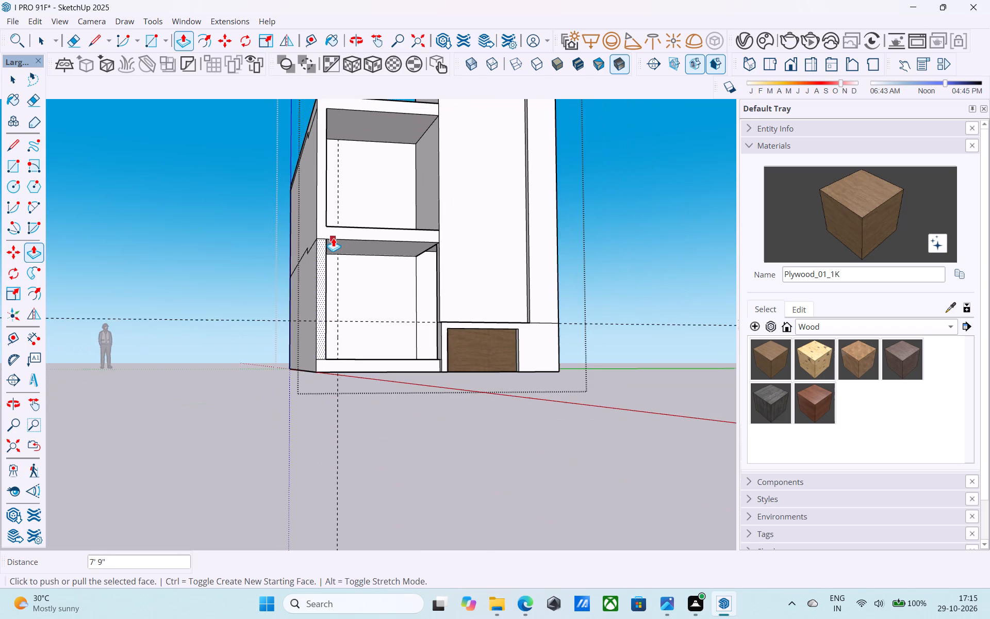
{"action": "middle_click_drag", "start_coordinate": [333, 238], "coordinate": [375, 309]}
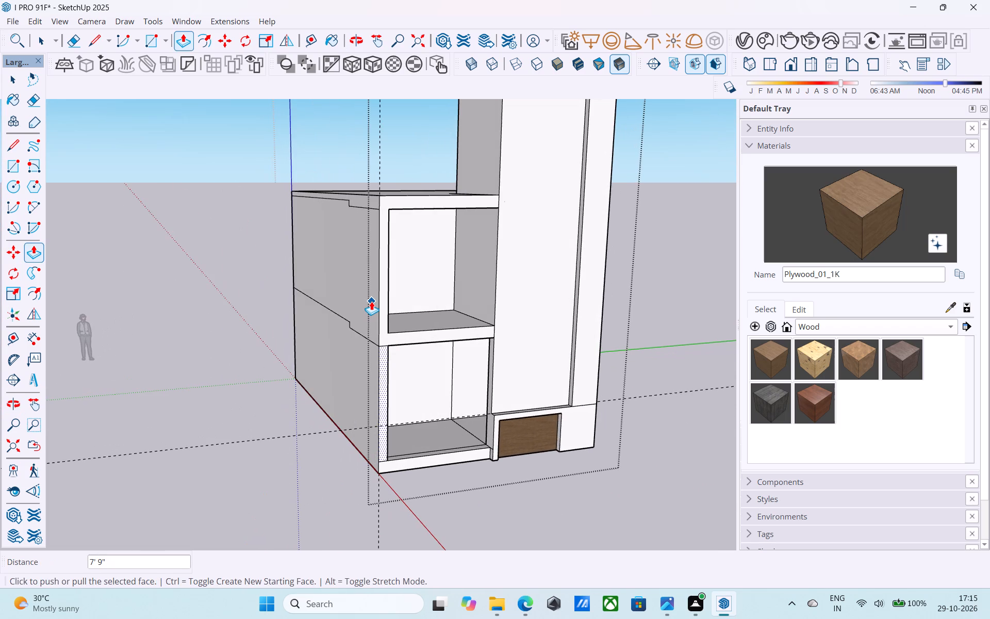
{"action": "scroll", "coordinate": [371, 301], "scroll_direction": "up", "scroll_amount": 4}
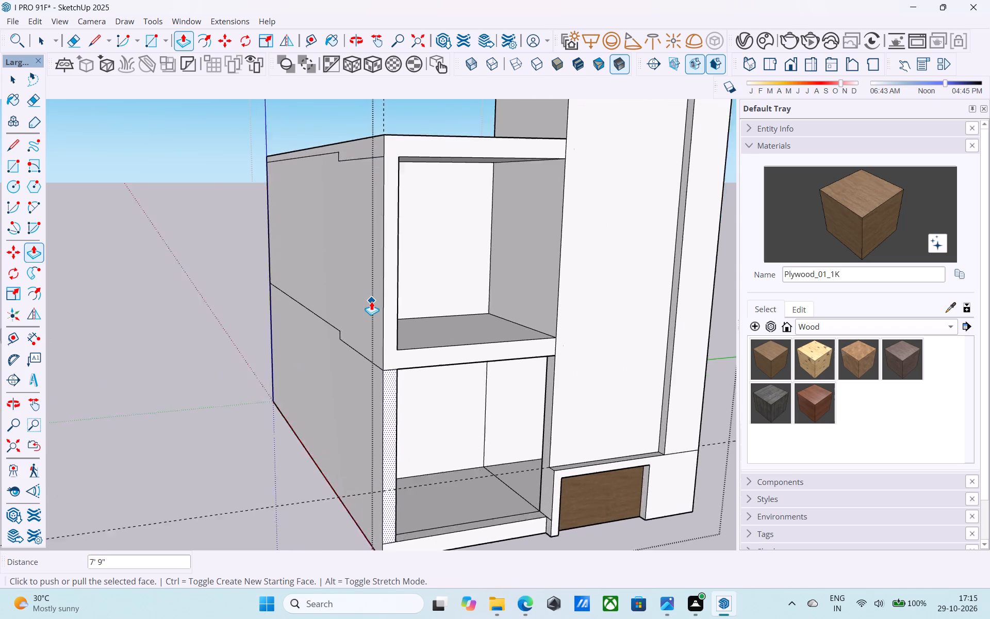
{"action": "scroll", "coordinate": [371, 301], "scroll_direction": "up", "scroll_amount": 1}
{"action": "key", "text": "l"}
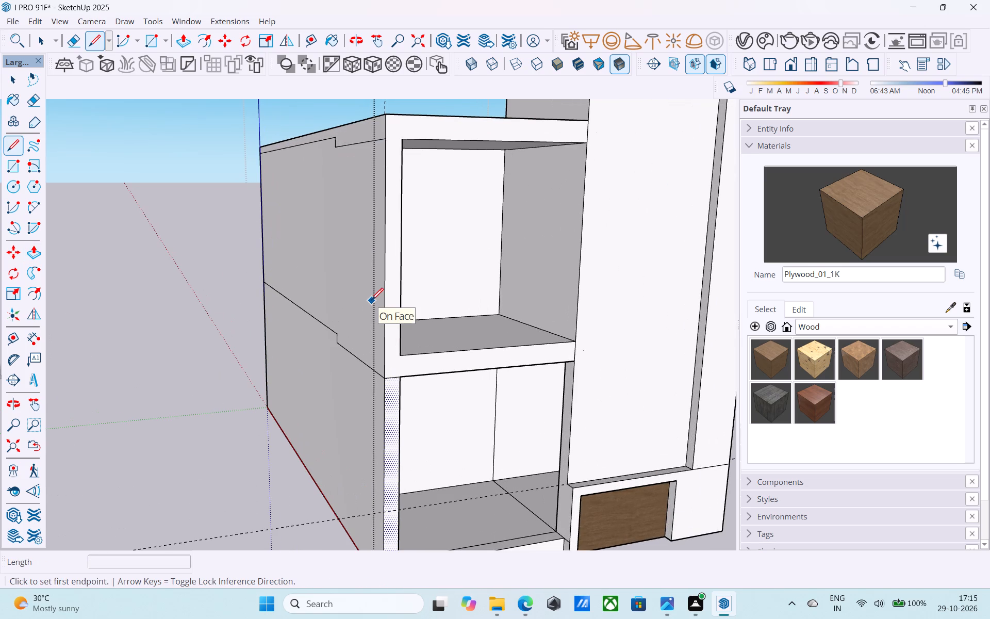
{"action": "left_click", "coordinate": [337, 335]}
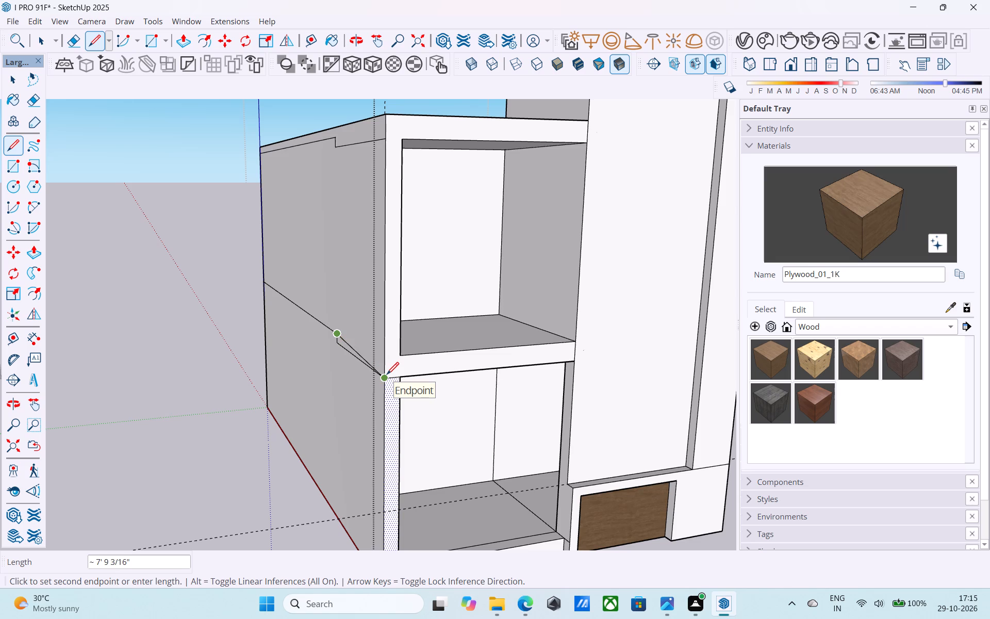
{"action": "scroll", "coordinate": [386, 376], "scroll_direction": "up", "scroll_amount": 3}
{"action": "scroll", "coordinate": [384, 367], "scroll_direction": "down", "scroll_amount": 4}
{"action": "middle_click_drag", "start_coordinate": [380, 367], "coordinate": [357, 344]}
{"action": "scroll", "coordinate": [357, 344], "scroll_direction": "up", "scroll_amount": 5}
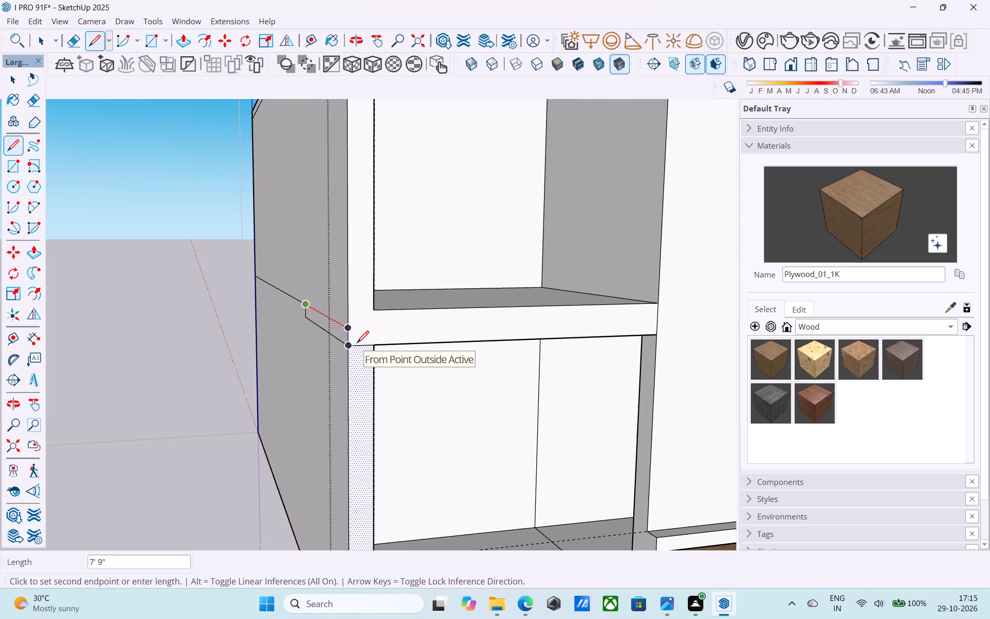
{"action": "left_click", "coordinate": [352, 328]}
{"action": "key", "text": "space"}
Erase the stepped leftover edges below the middle-floor line on the outer side face and the wall-to-slab seam on the front.
{"action": "middle_click_drag", "start_coordinate": [331, 336], "coordinate": [362, 343]}
{"action": "scroll", "coordinate": [323, 333], "scroll_direction": "up", "scroll_amount": 4}
{"action": "key", "text": "e"}
{"action": "left_click_drag", "start_coordinate": [293, 314], "coordinate": [284, 315]}
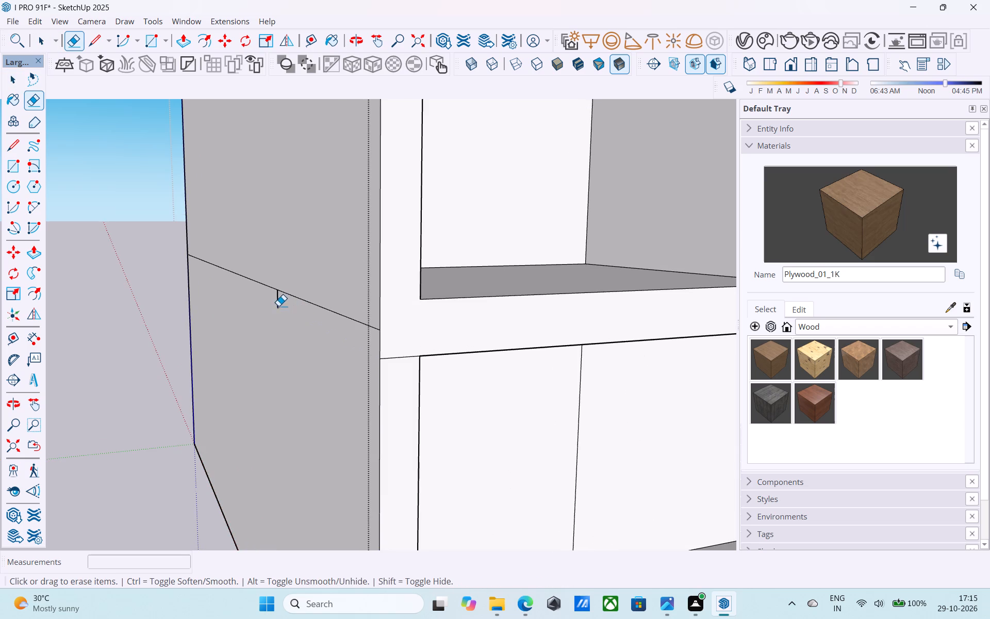
{"action": "left_click_drag", "start_coordinate": [278, 306], "coordinate": [271, 301]}
{"action": "scroll", "coordinate": [277, 305], "scroll_direction": "down", "scroll_amount": 2}
{"action": "scroll", "coordinate": [277, 307], "scroll_direction": "up", "scroll_amount": 1}
{"action": "scroll", "coordinate": [277, 308], "scroll_direction": "down", "scroll_amount": 2}
{"action": "scroll", "coordinate": [344, 354], "scroll_direction": "up", "scroll_amount": 6}
{"action": "left_click", "coordinate": [372, 331]}
{"action": "scroll", "coordinate": [317, 319], "scroll_direction": "down", "scroll_amount": 12}
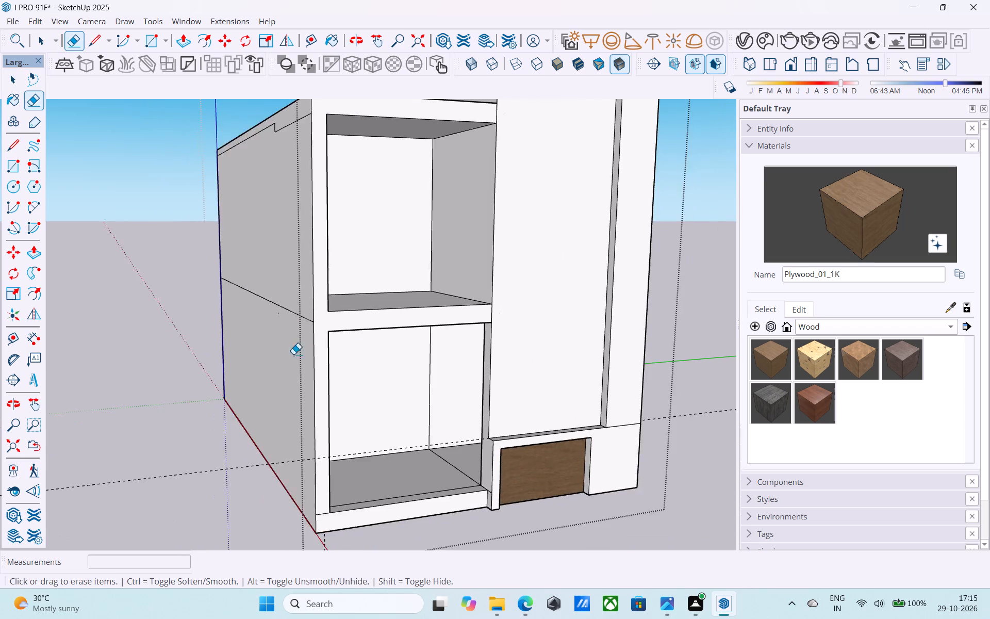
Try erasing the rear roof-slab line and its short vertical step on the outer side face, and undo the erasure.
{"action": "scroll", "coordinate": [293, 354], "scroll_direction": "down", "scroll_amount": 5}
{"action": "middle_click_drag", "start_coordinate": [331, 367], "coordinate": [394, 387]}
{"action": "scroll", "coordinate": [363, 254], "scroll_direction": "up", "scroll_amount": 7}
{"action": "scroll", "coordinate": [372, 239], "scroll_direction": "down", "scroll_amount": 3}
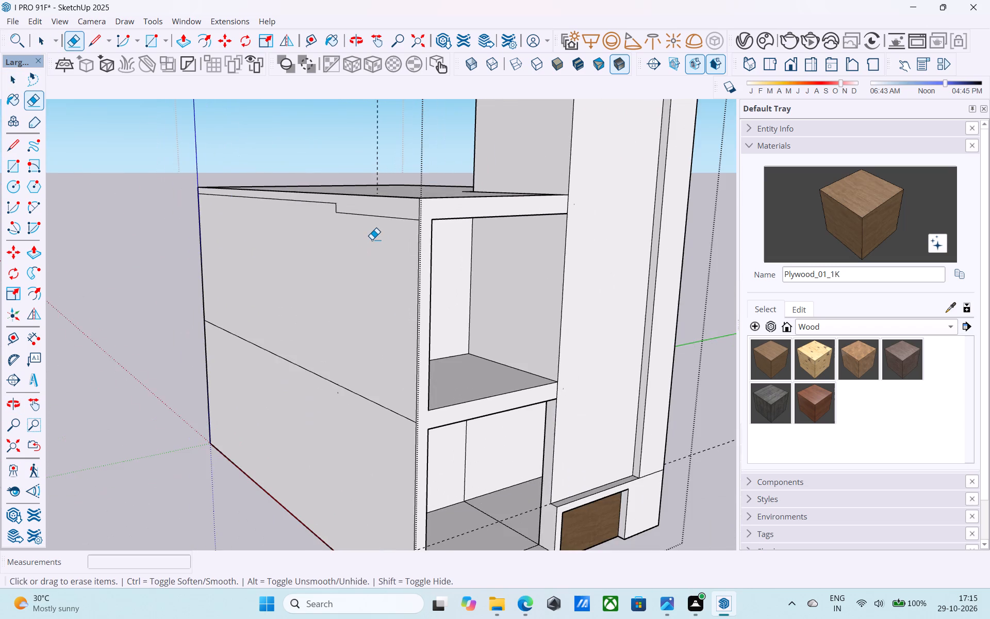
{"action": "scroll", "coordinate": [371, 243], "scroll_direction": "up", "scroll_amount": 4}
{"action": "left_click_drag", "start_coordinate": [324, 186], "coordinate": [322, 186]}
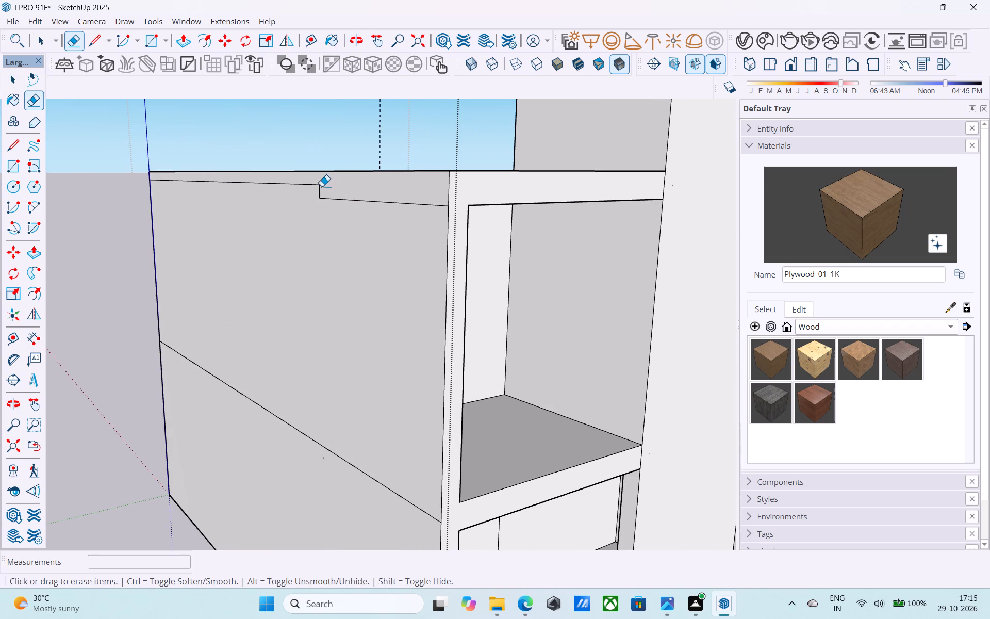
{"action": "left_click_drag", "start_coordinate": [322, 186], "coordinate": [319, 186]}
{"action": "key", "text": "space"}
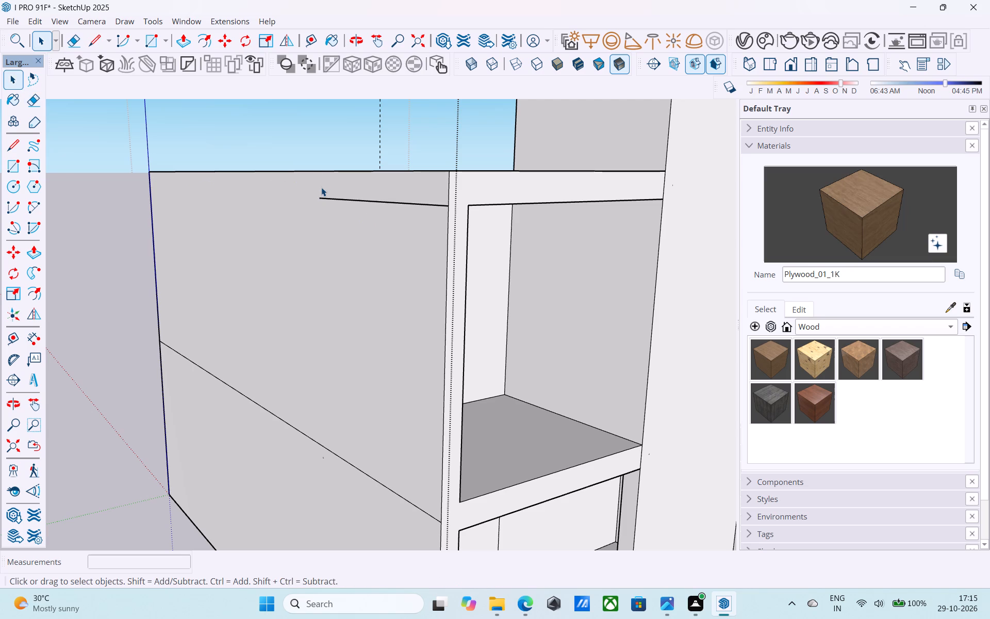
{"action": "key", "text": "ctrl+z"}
Save the model, purging its unused items.
{"action": "key", "text": "ctrl+s"}
{"action": "key", "text": "ctrl+s"}
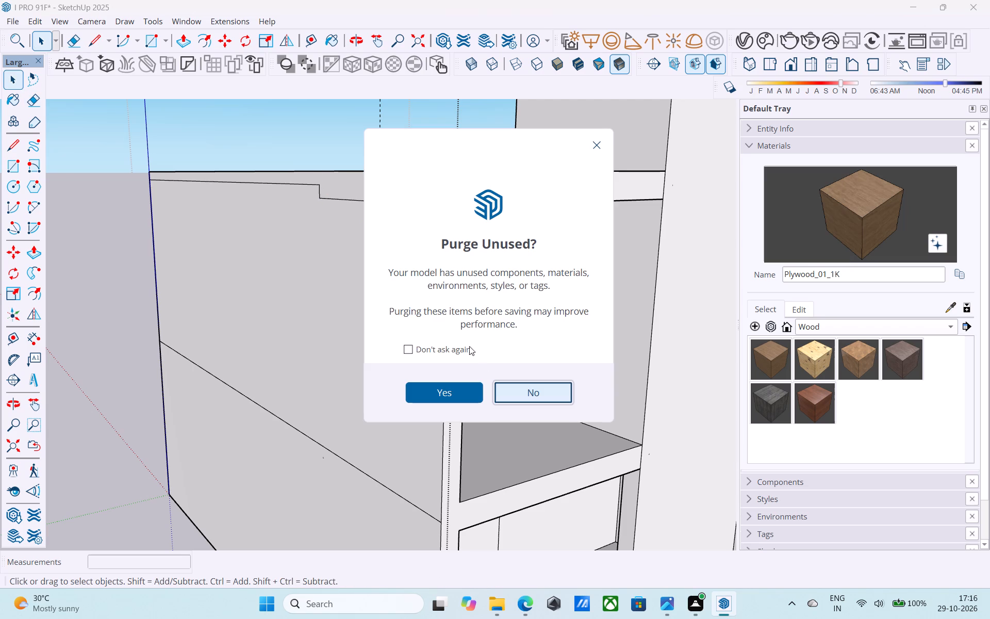
{"action": "left_click", "coordinate": [457, 389]}
Examine the house's front recesses, tower and outer side face from several angles.
{"action": "scroll", "coordinate": [454, 389], "scroll_direction": "down", "scroll_amount": 6}
{"action": "middle_click_drag", "start_coordinate": [454, 389], "coordinate": [384, 350]}
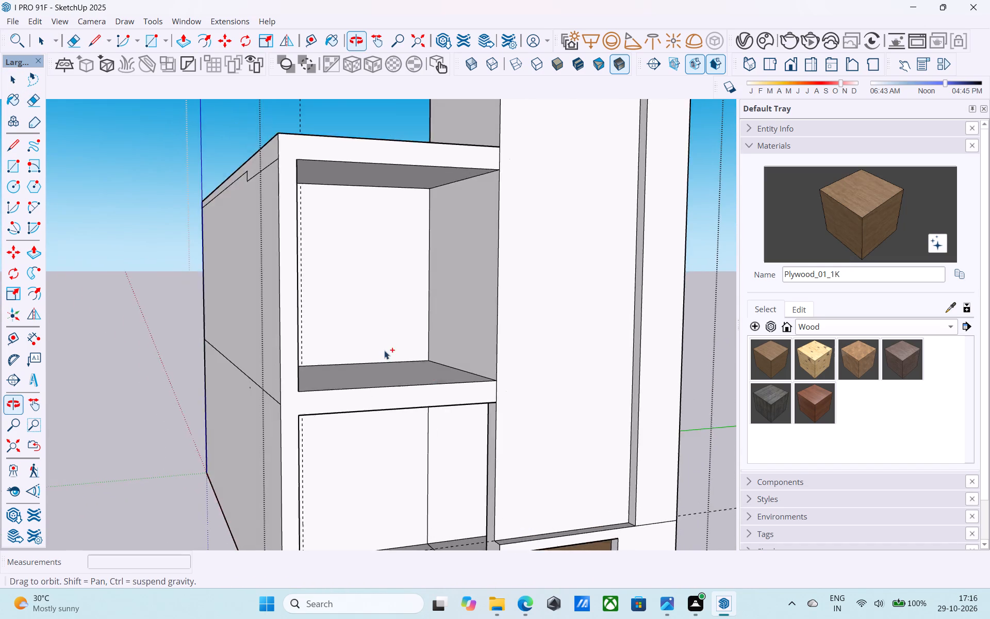
{"action": "scroll", "coordinate": [387, 350], "scroll_direction": "down", "scroll_amount": 9}
{"action": "middle_click_drag", "start_coordinate": [401, 397], "coordinate": [378, 442]}
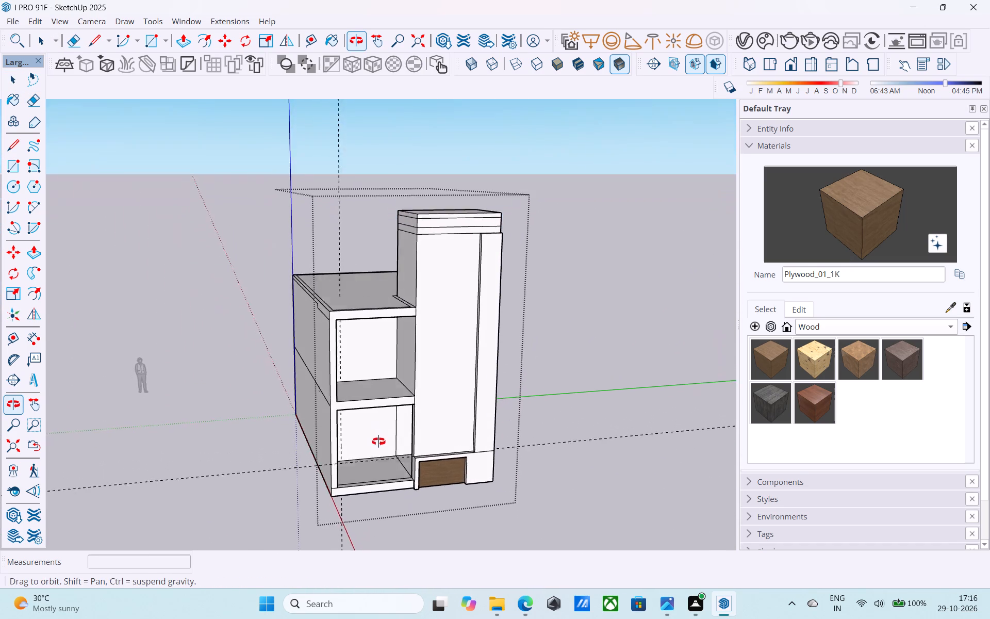
{"action": "middle_click_drag", "start_coordinate": [378, 442], "coordinate": [392, 471]}
{"action": "scroll", "coordinate": [428, 433], "scroll_direction": "up", "scroll_amount": 1}
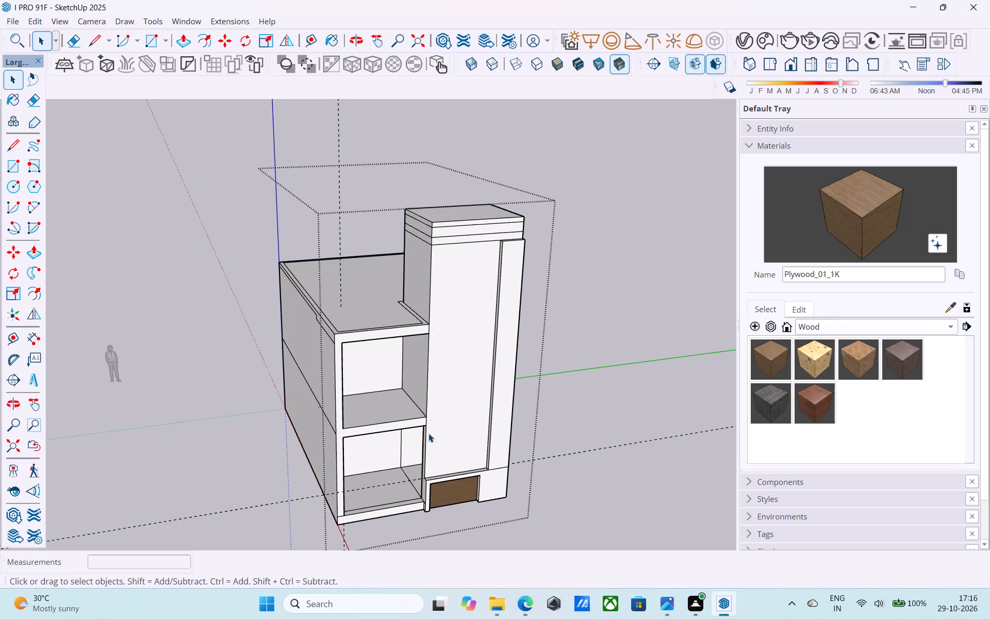
{"action": "scroll", "coordinate": [428, 433], "scroll_direction": "up", "scroll_amount": 5}
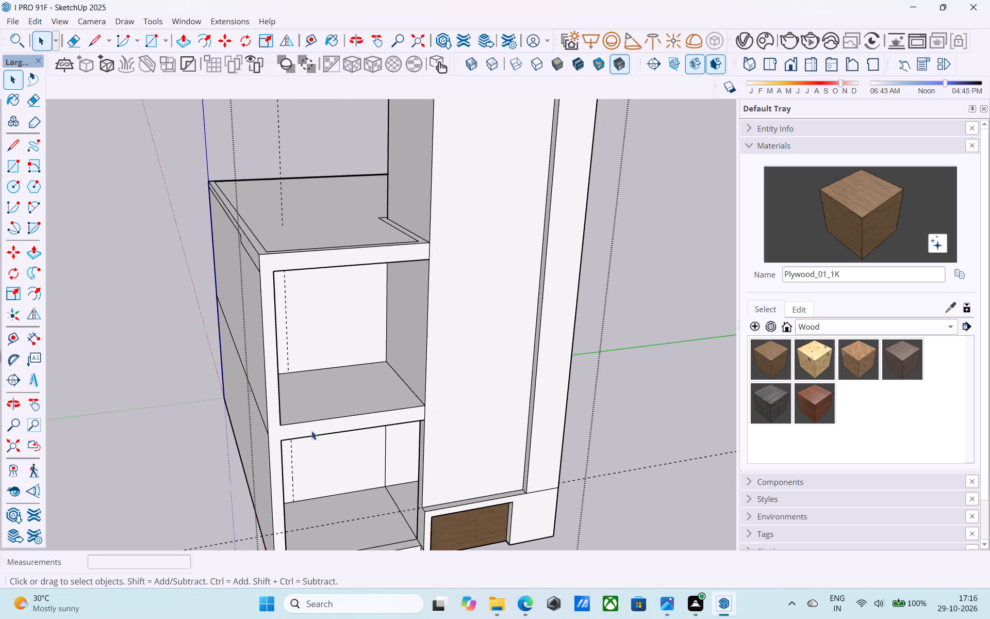
{"action": "scroll", "coordinate": [330, 427], "scroll_direction": "down", "scroll_amount": 4}
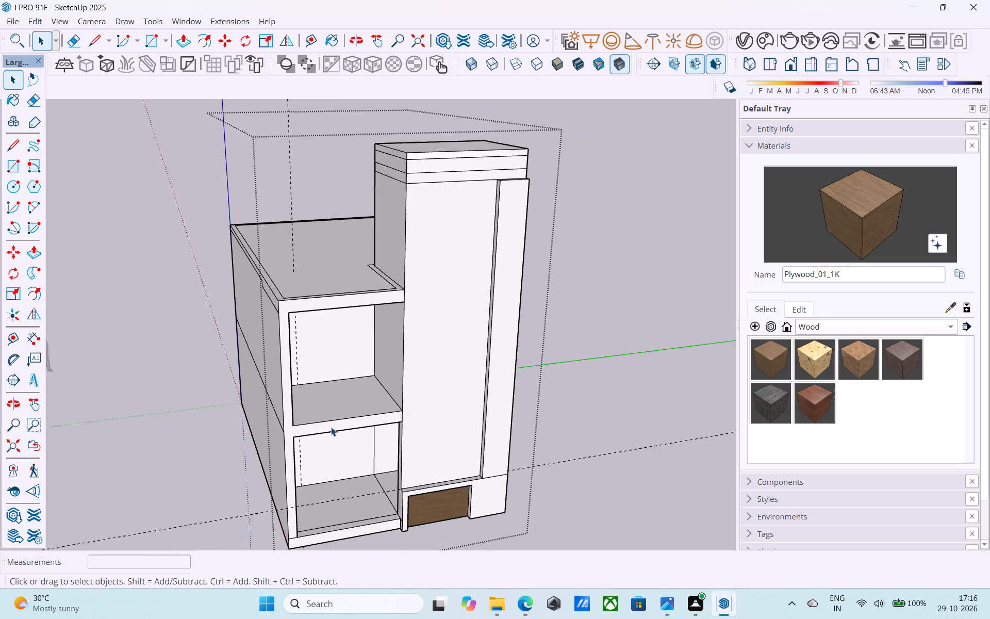
{"action": "scroll", "coordinate": [331, 427], "scroll_direction": "down", "scroll_amount": 3}
{"action": "middle_click_drag", "start_coordinate": [382, 383], "coordinate": [408, 332]}
{"action": "scroll", "coordinate": [517, 361], "scroll_direction": "down", "scroll_amount": 4}
{"action": "middle_click_drag", "start_coordinate": [508, 386], "coordinate": [321, 334]}
{"action": "scroll", "coordinate": [313, 309], "scroll_direction": "up", "scroll_amount": 4}
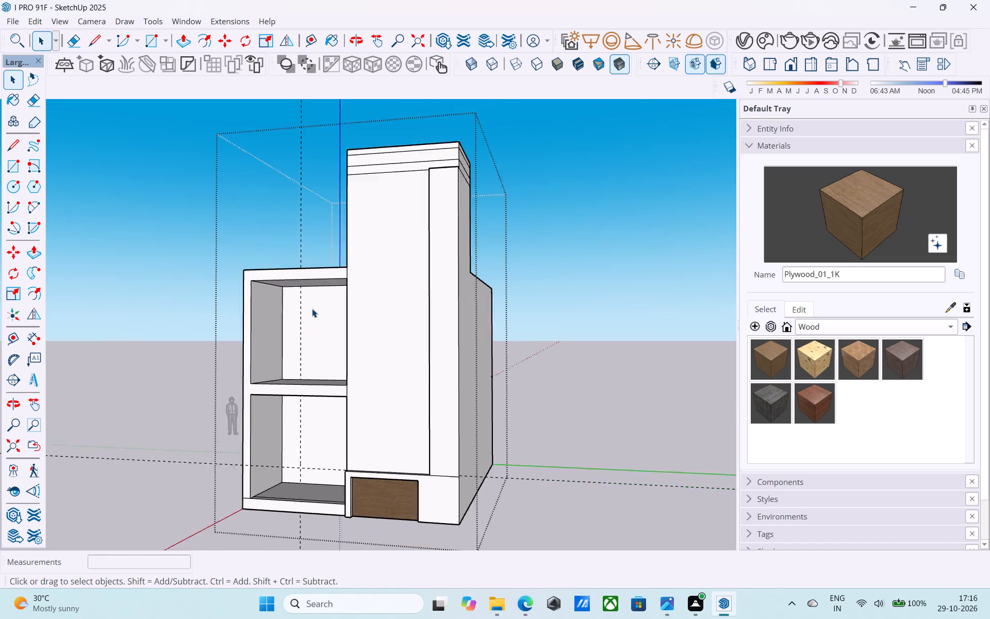
{"action": "scroll", "coordinate": [312, 308], "scroll_direction": "up", "scroll_amount": 2}
{"action": "middle_click_drag", "start_coordinate": [311, 308], "coordinate": [524, 361]}
{"action": "scroll", "coordinate": [185, 249], "scroll_direction": "down", "scroll_amount": 8}
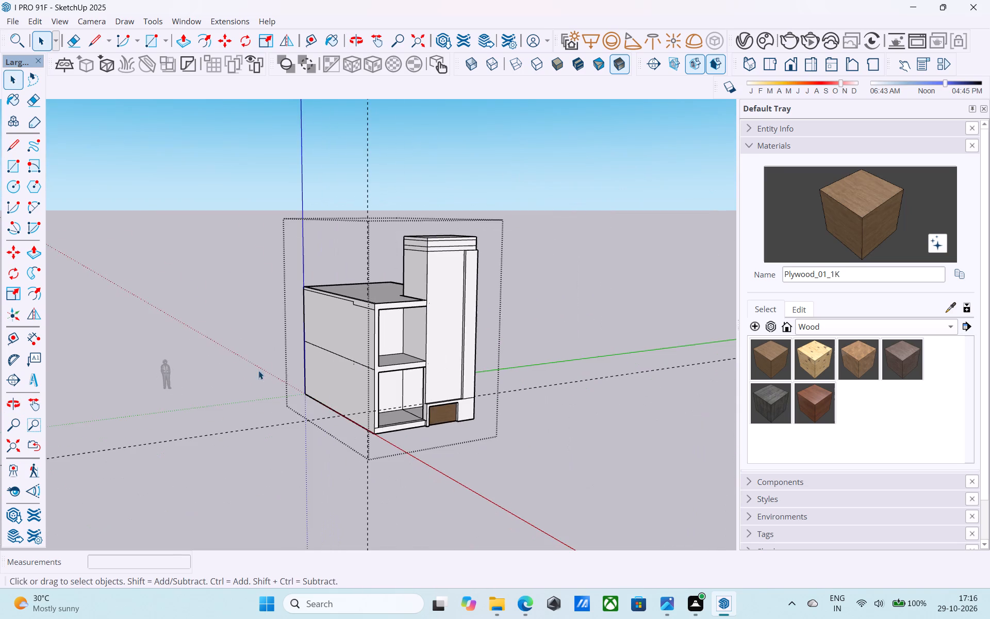
{"action": "middle_click_drag", "start_coordinate": [404, 361], "coordinate": [387, 350]}
{"action": "scroll", "coordinate": [450, 336], "scroll_direction": "up", "scroll_amount": 6}
{"action": "middle_click_drag", "start_coordinate": [403, 344], "coordinate": [259, 334]}
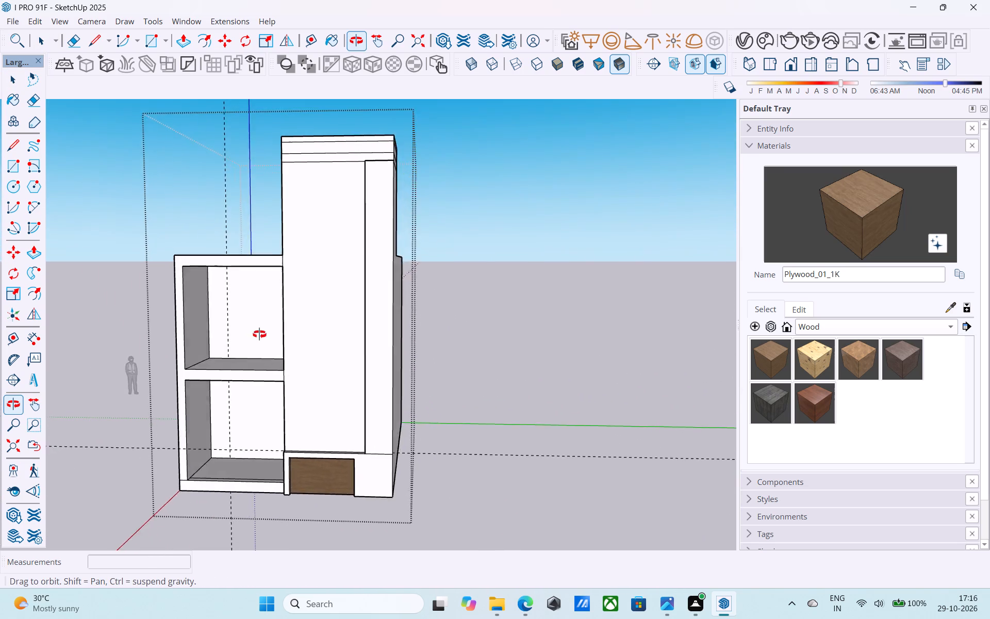
{"action": "middle_click_drag", "start_coordinate": [259, 334], "coordinate": [415, 344]}
{"action": "scroll", "coordinate": [304, 341], "scroll_direction": "up", "scroll_amount": 5}
{"action": "scroll", "coordinate": [305, 316], "scroll_direction": "down", "scroll_amount": 3}
{"action": "middle_click_drag", "start_coordinate": [297, 314], "coordinate": [302, 387]}
{"action": "scroll", "coordinate": [283, 303], "scroll_direction": "down", "scroll_amount": 5}
{"action": "middle_click_drag", "start_coordinate": [318, 437], "coordinate": [305, 382]}
{"action": "scroll", "coordinate": [318, 353], "scroll_direction": "up", "scroll_amount": 2}
{"action": "scroll", "coordinate": [322, 359], "scroll_direction": "down", "scroll_amount": 2}
{"action": "middle_click_drag", "start_coordinate": [315, 408], "coordinate": [305, 339]}
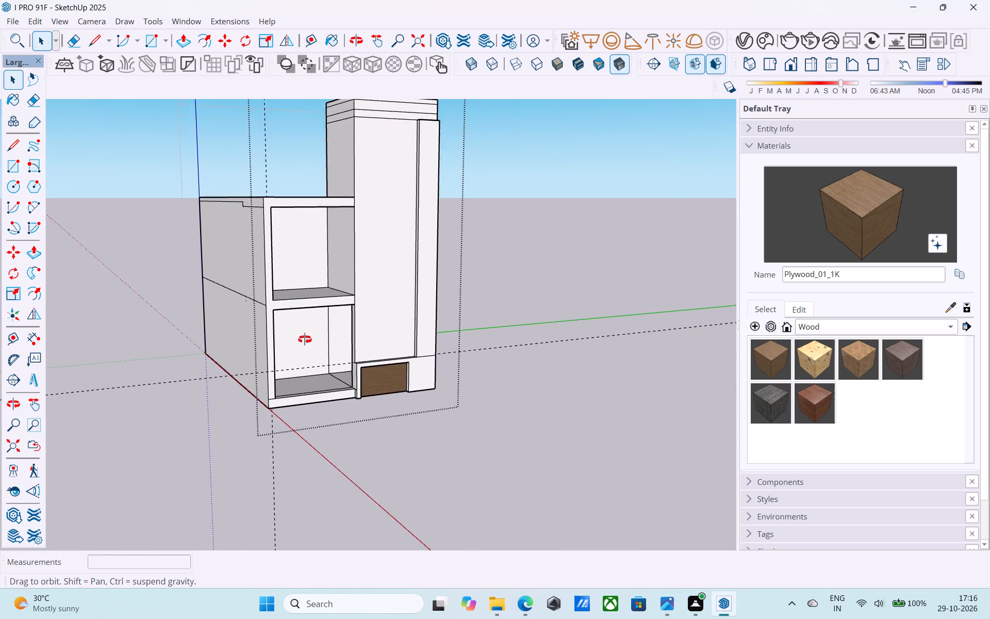
Draw a line on the outer side face extending the rear roof-slab line straight to the front edge.
{"action": "middle_click_drag", "start_coordinate": [305, 339], "coordinate": [380, 336]}
{"action": "scroll", "coordinate": [330, 195], "scroll_direction": "up", "scroll_amount": 5}
{"action": "middle_click_drag", "start_coordinate": [337, 195], "coordinate": [298, 221], "text": "shift"}
{"action": "scroll", "coordinate": [298, 221], "scroll_direction": "up", "scroll_amount": 1}
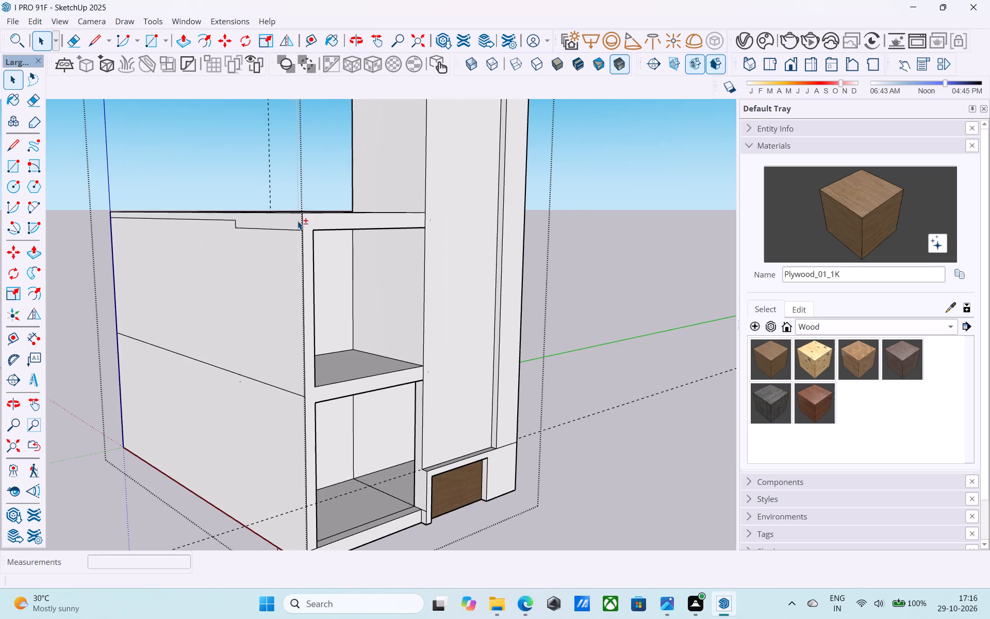
{"action": "key", "text": "l"}
{"action": "scroll", "coordinate": [275, 223], "scroll_direction": "up", "scroll_amount": 4}
{"action": "left_click", "coordinate": [206, 218]}
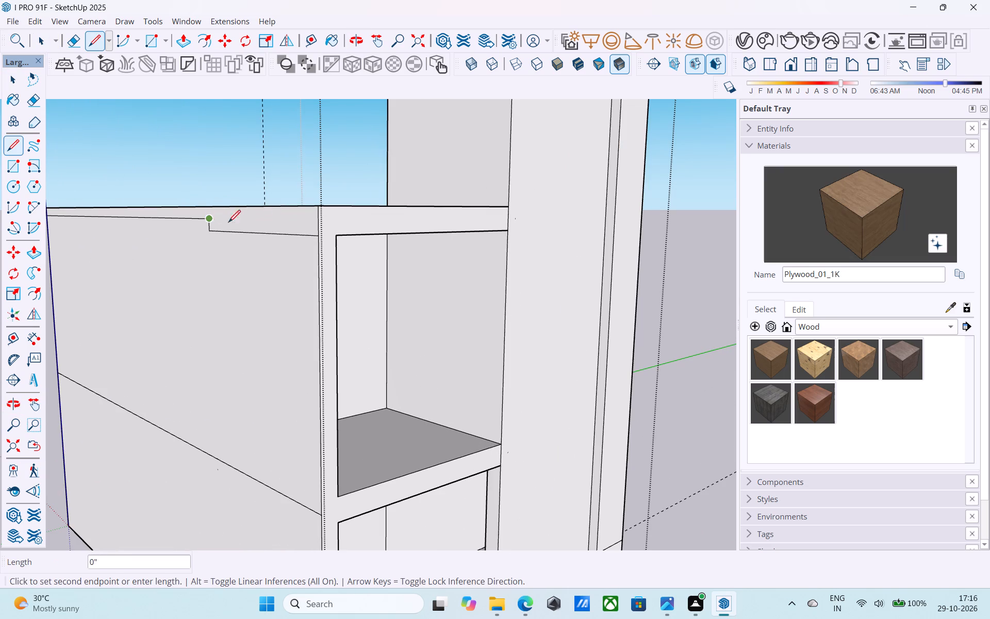
{"action": "left_click", "coordinate": [319, 221]}
{"action": "left_click", "coordinate": [320, 223]}
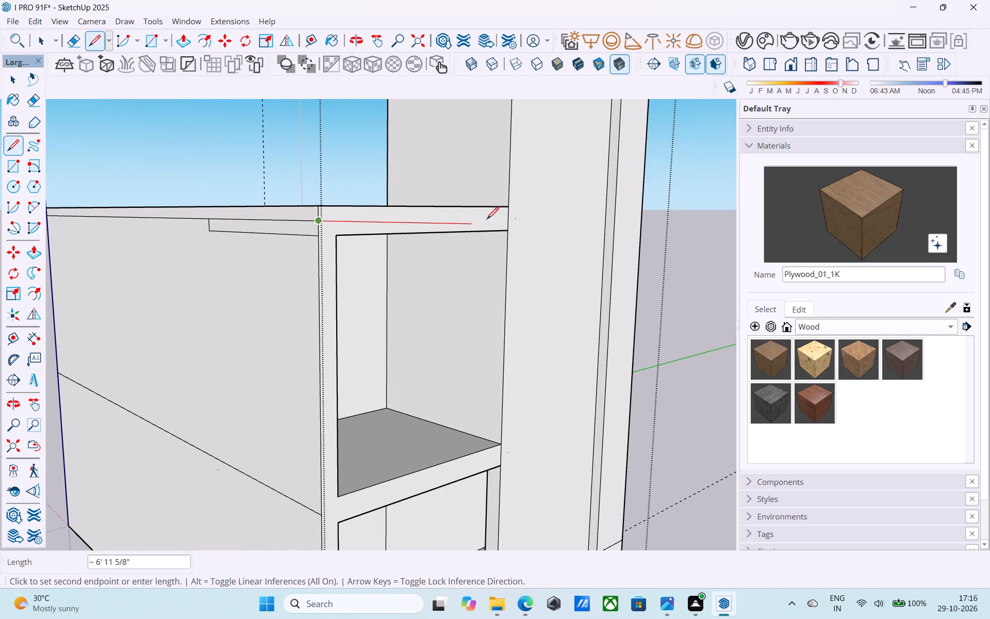
Erase the leftover lower roof-slab line and its short vertical step on the outer side face.
{"action": "key", "text": "e"}
{"action": "left_click_drag", "start_coordinate": [288, 235], "coordinate": [271, 247]}
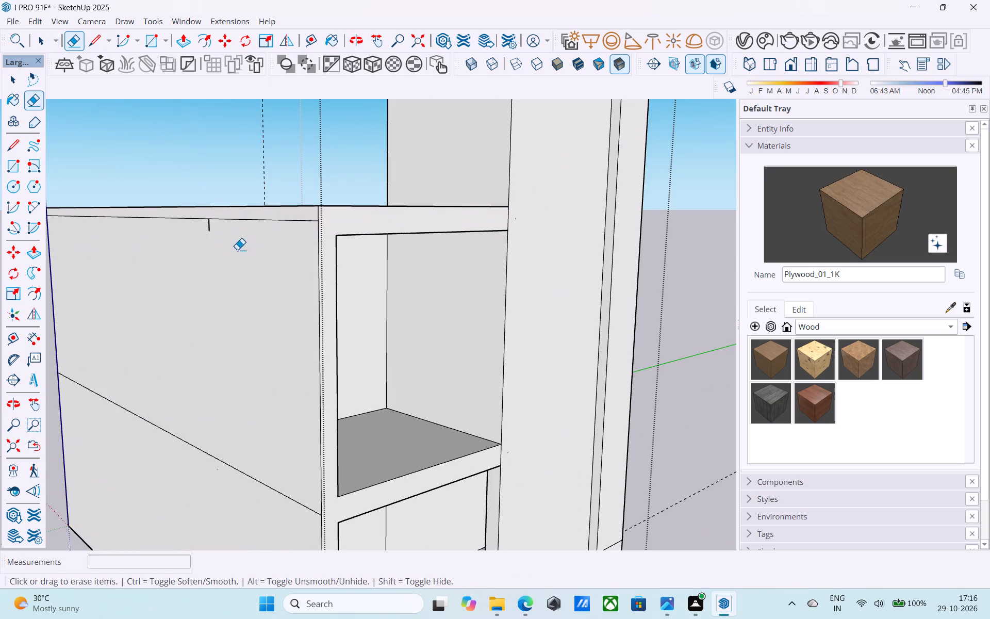
{"action": "left_click_drag", "start_coordinate": [212, 226], "coordinate": [199, 226]}
Draw a 9" line across the front frame from the upper recess's top outer corner to the house's outer edge.
{"action": "scroll", "coordinate": [201, 233], "scroll_direction": "down", "scroll_amount": 11}
{"action": "middle_click_drag", "start_coordinate": [262, 294], "coordinate": [234, 295]}
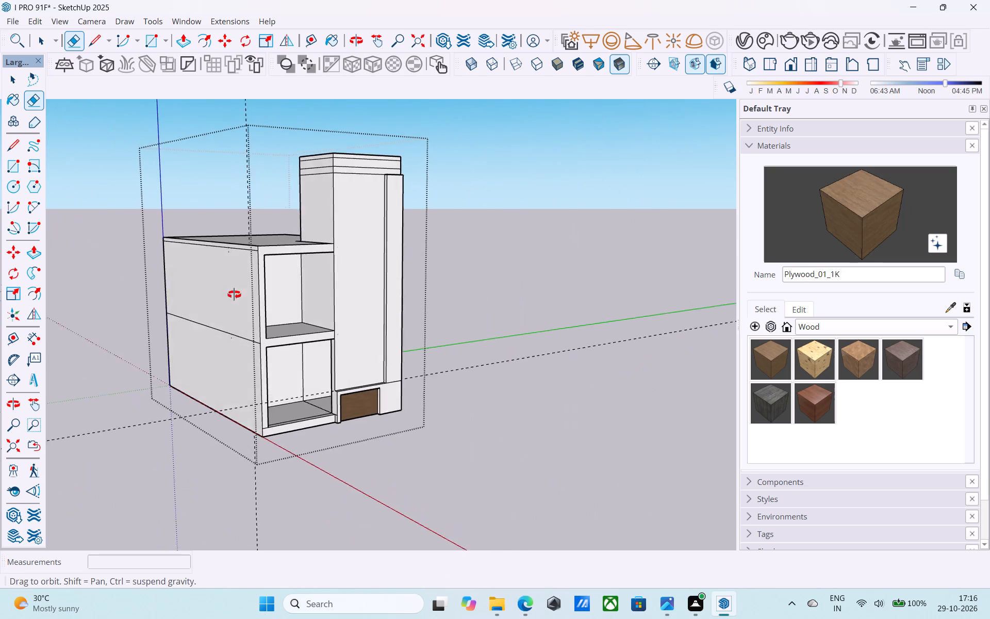
{"action": "middle_click_drag", "start_coordinate": [234, 295], "coordinate": [267, 291]}
{"action": "scroll", "coordinate": [279, 297], "scroll_direction": "up", "scroll_amount": 5}
{"action": "scroll", "coordinate": [278, 302], "scroll_direction": "down", "scroll_amount": 5}
{"action": "middle_click_drag", "start_coordinate": [251, 325], "coordinate": [247, 257]}
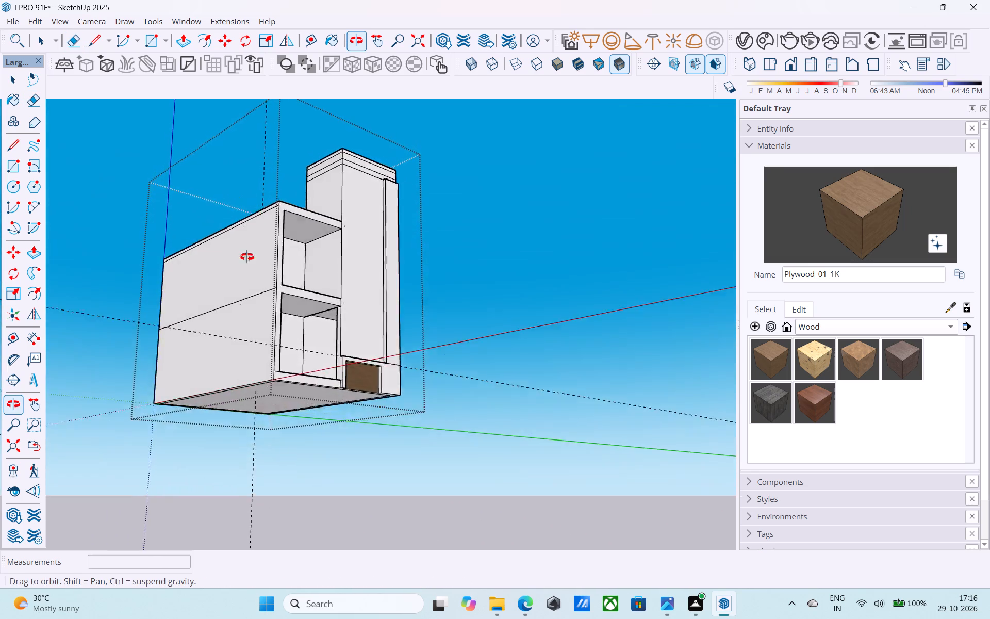
{"action": "middle_click_drag", "start_coordinate": [247, 257], "coordinate": [230, 335]}
{"action": "scroll", "coordinate": [230, 335], "scroll_direction": "up", "scroll_amount": 6}
{"action": "key", "text": "space"}
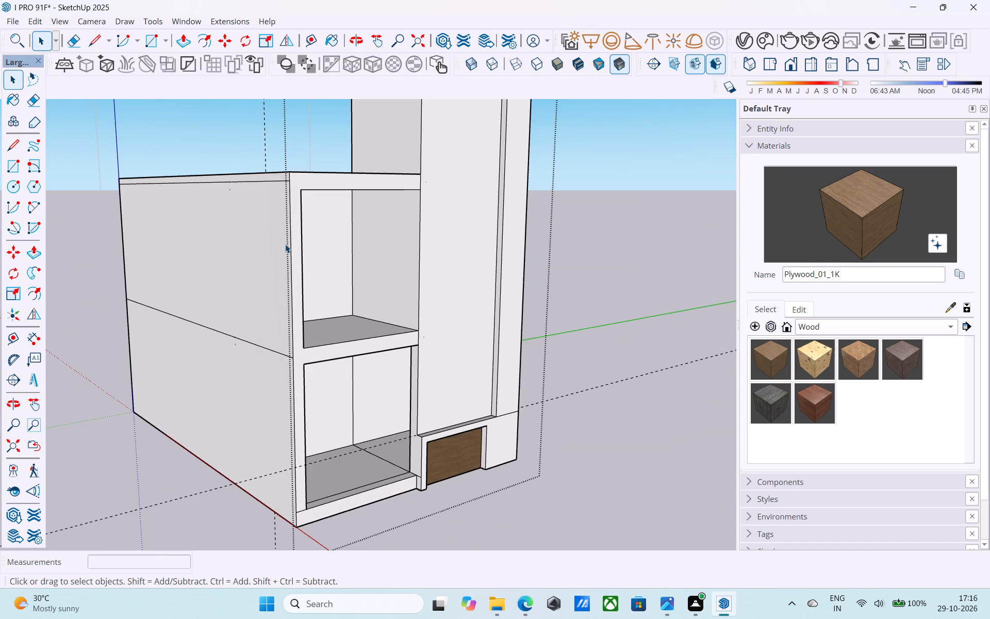
{"action": "key", "text": "l"}
{"action": "left_click", "coordinate": [306, 189]}
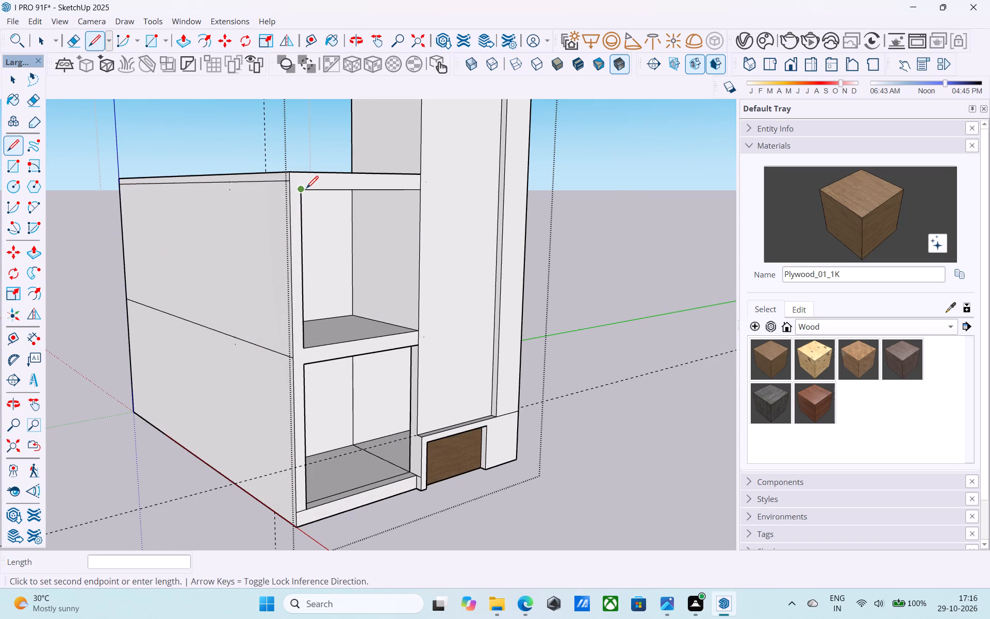
{"action": "scroll", "coordinate": [306, 189], "scroll_direction": "up", "scroll_amount": 4}
{"action": "left_click", "coordinate": [281, 189]}
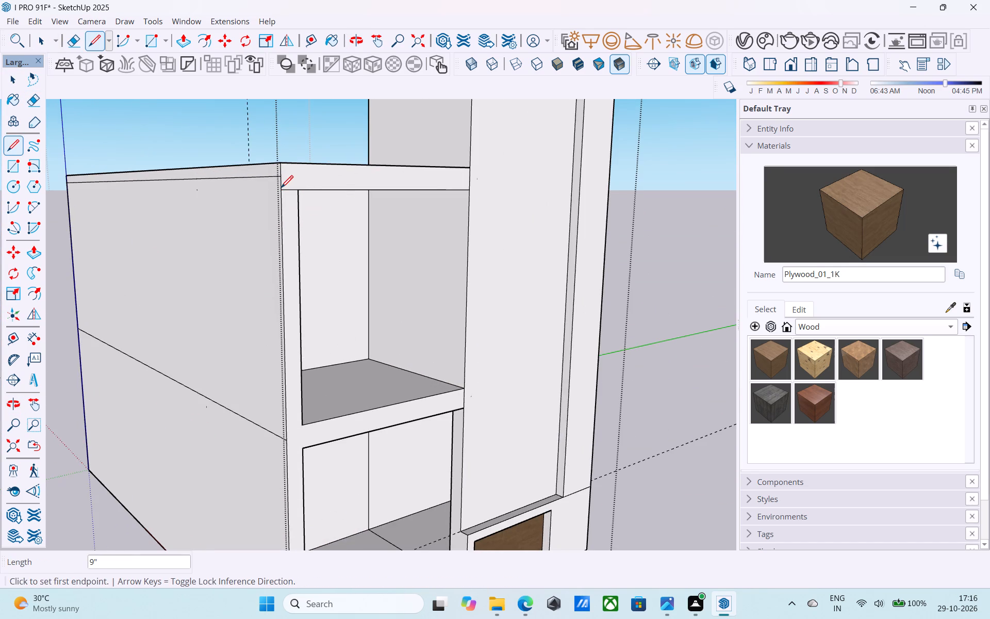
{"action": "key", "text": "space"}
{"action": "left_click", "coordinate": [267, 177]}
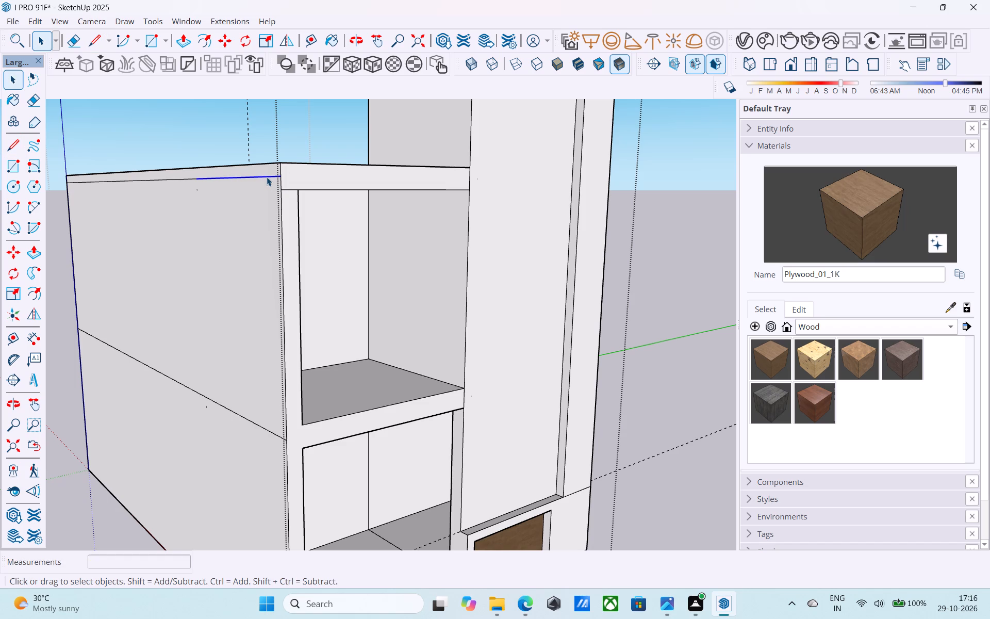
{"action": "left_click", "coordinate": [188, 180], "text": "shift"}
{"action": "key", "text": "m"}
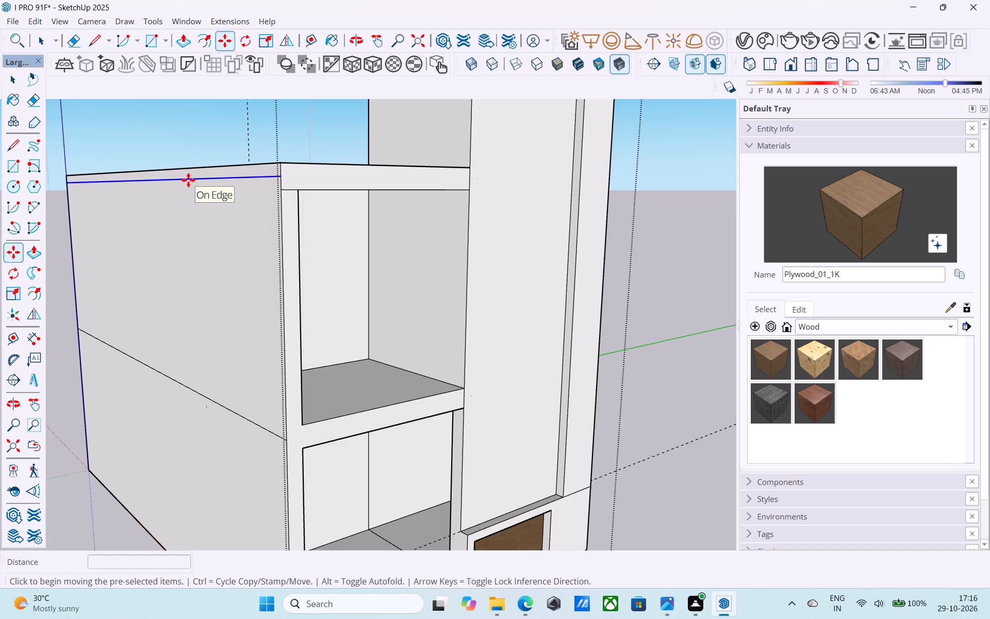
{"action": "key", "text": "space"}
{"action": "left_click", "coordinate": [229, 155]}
Save the model.
{"action": "key", "text": "ctrl+s"}
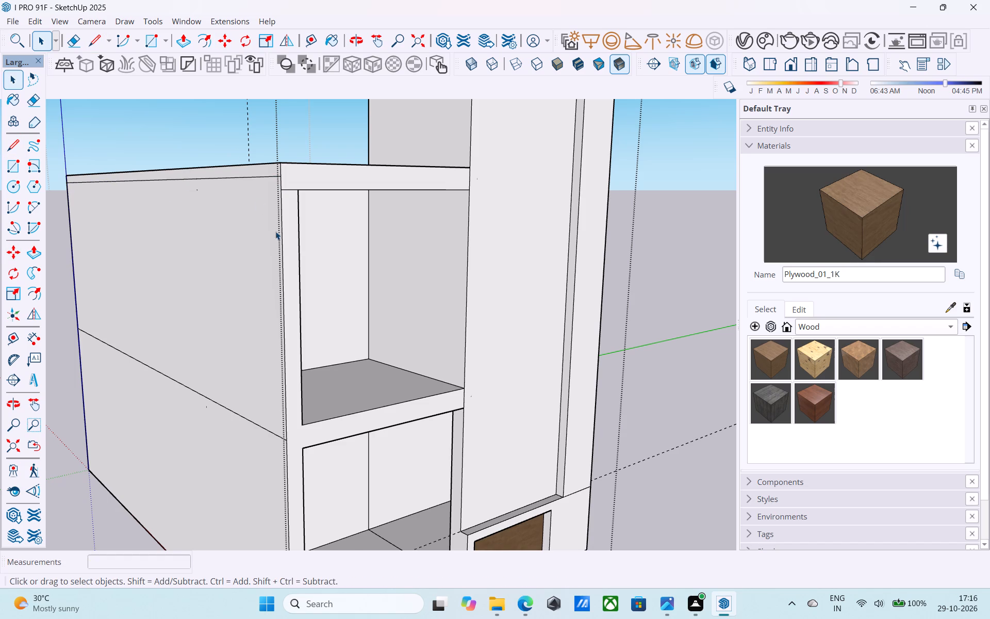
Examine the two segments of the mid-floor line on the outer side face and the front facade around them.
{"action": "scroll", "coordinate": [292, 256], "scroll_direction": "down", "scroll_amount": 5}
{"action": "middle_click_drag", "start_coordinate": [312, 324], "coordinate": [280, 309]}
{"action": "scroll", "coordinate": [265, 348], "scroll_direction": "up", "scroll_amount": 4}
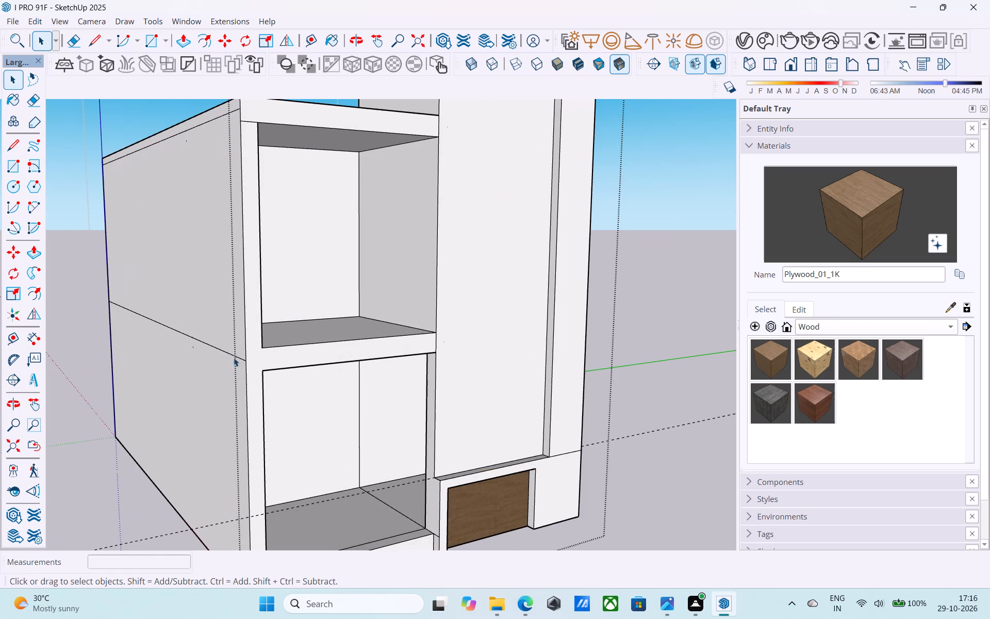
{"action": "scroll", "coordinate": [235, 353], "scroll_direction": "up", "scroll_amount": 1}
{"action": "left_click", "coordinate": [238, 357]}
{"action": "scroll", "coordinate": [238, 357], "scroll_direction": "down", "scroll_amount": 5}
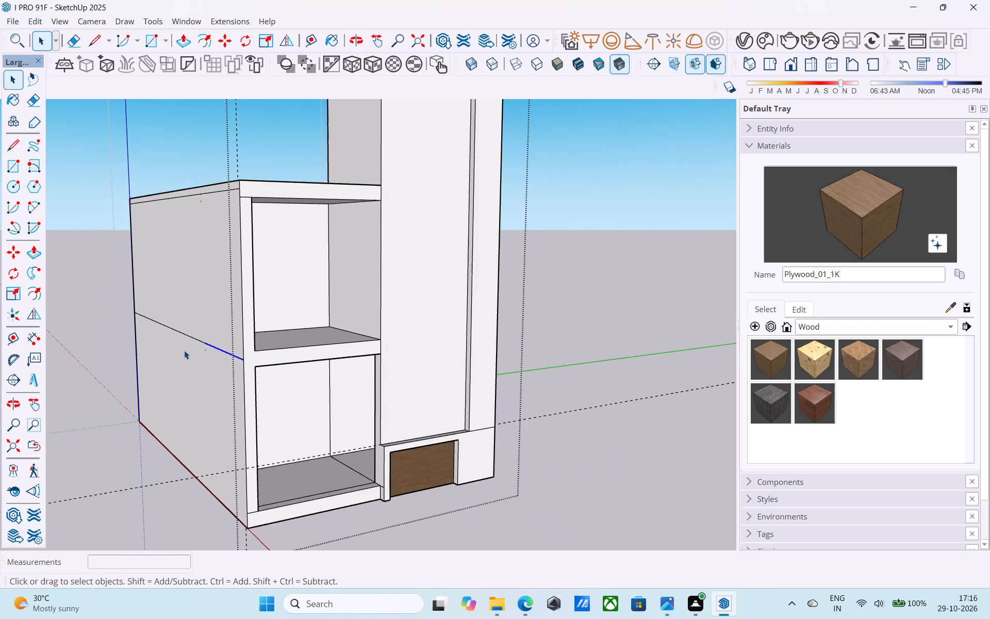
{"action": "scroll", "coordinate": [184, 350], "scroll_direction": "up", "scroll_amount": 5}
{"action": "left_click", "coordinate": [202, 330]}
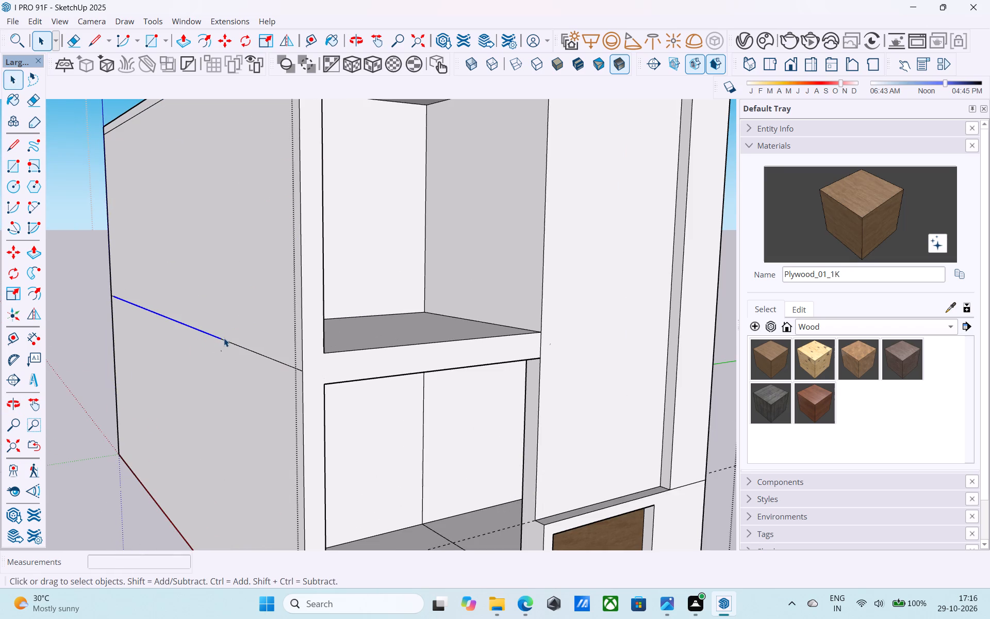
{"action": "left_click", "coordinate": [227, 340]}
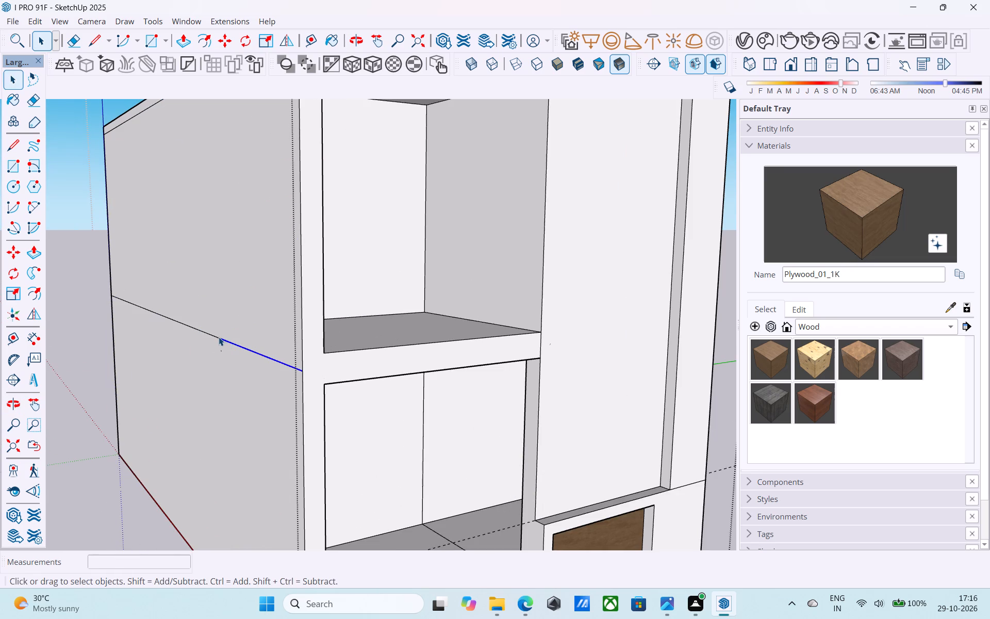
{"action": "left_click", "coordinate": [219, 337]}
{"action": "left_click", "coordinate": [229, 342]}
{"action": "scroll", "coordinate": [230, 341], "scroll_direction": "down", "scroll_amount": 9}
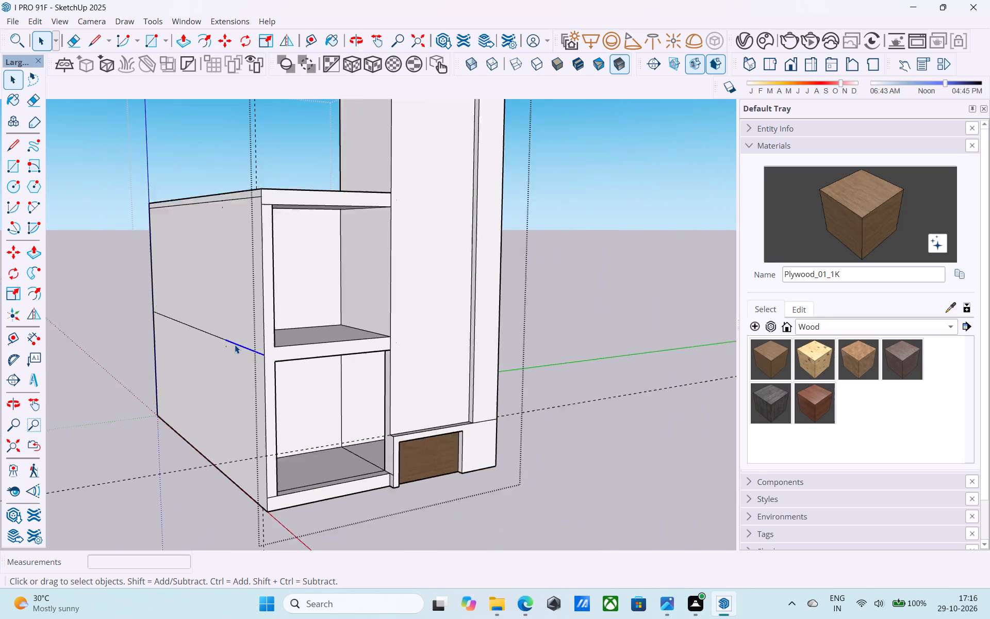
{"action": "middle_click_drag", "start_coordinate": [264, 386], "coordinate": [168, 414]}
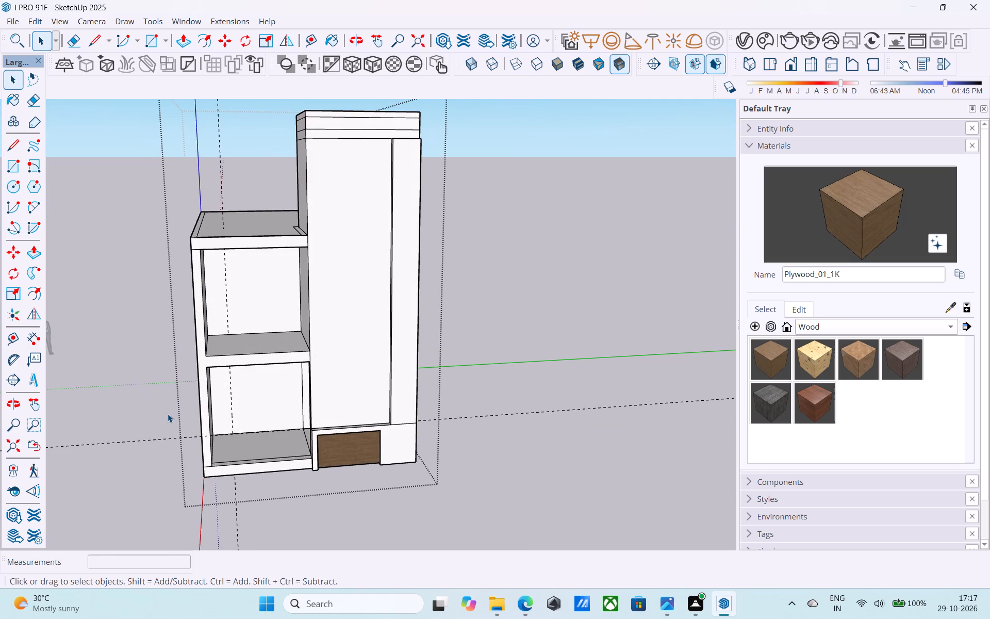
{"action": "middle_click_drag", "start_coordinate": [244, 403], "coordinate": [296, 397]}
{"action": "middle_click_drag", "start_coordinate": [328, 355], "coordinate": [388, 358]}
{"action": "middle_click_drag", "start_coordinate": [398, 380], "coordinate": [406, 398]}
Copy the front edge of the upper recess's floor 4.5" inward.
{"action": "scroll", "coordinate": [406, 398], "scroll_direction": "up", "scroll_amount": 5}
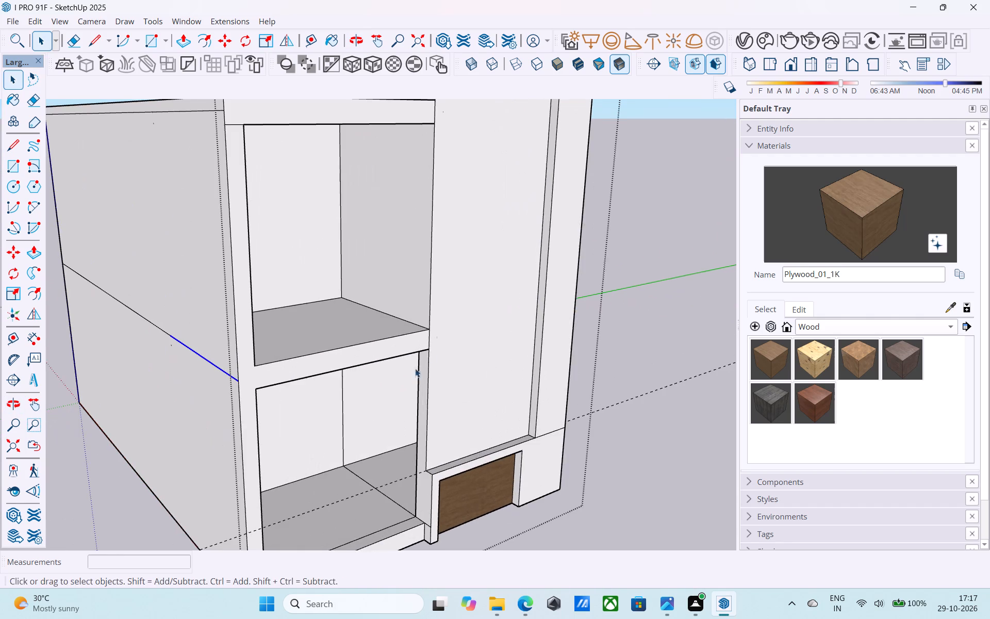
{"action": "middle_click_drag", "start_coordinate": [425, 349], "coordinate": [466, 375]}
{"action": "scroll", "coordinate": [466, 375], "scroll_direction": "up", "scroll_amount": 4}
{"action": "left_click", "coordinate": [466, 372]}
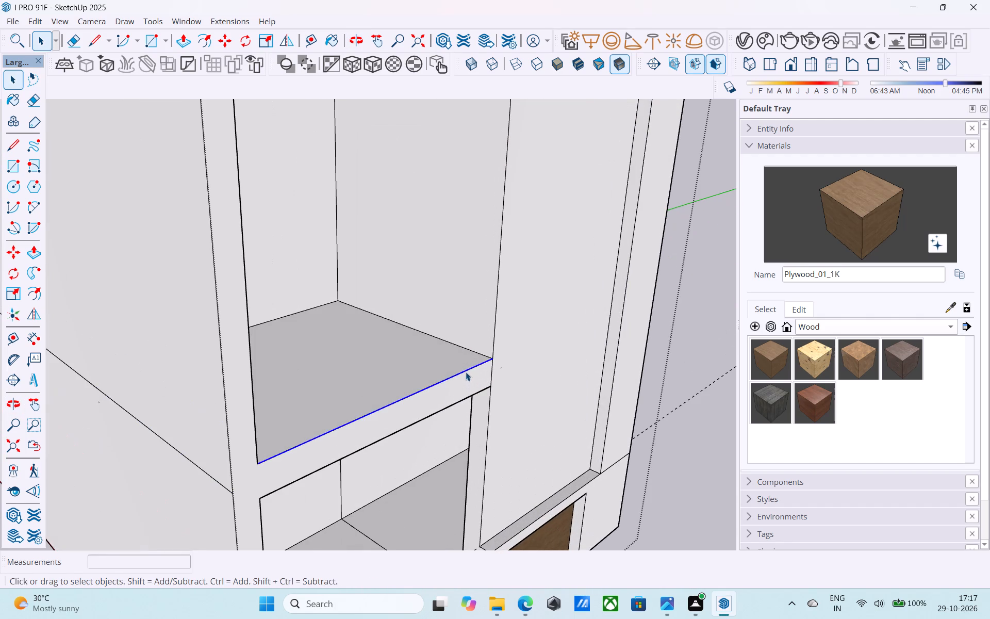
{"action": "key", "text": "m"}
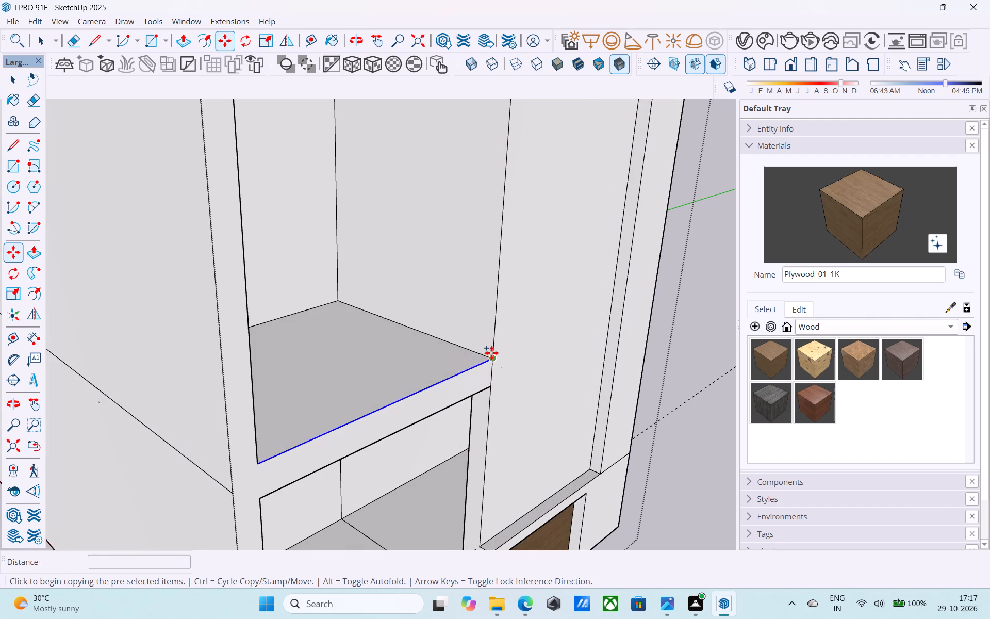
{"action": "left_click", "coordinate": [494, 357]}
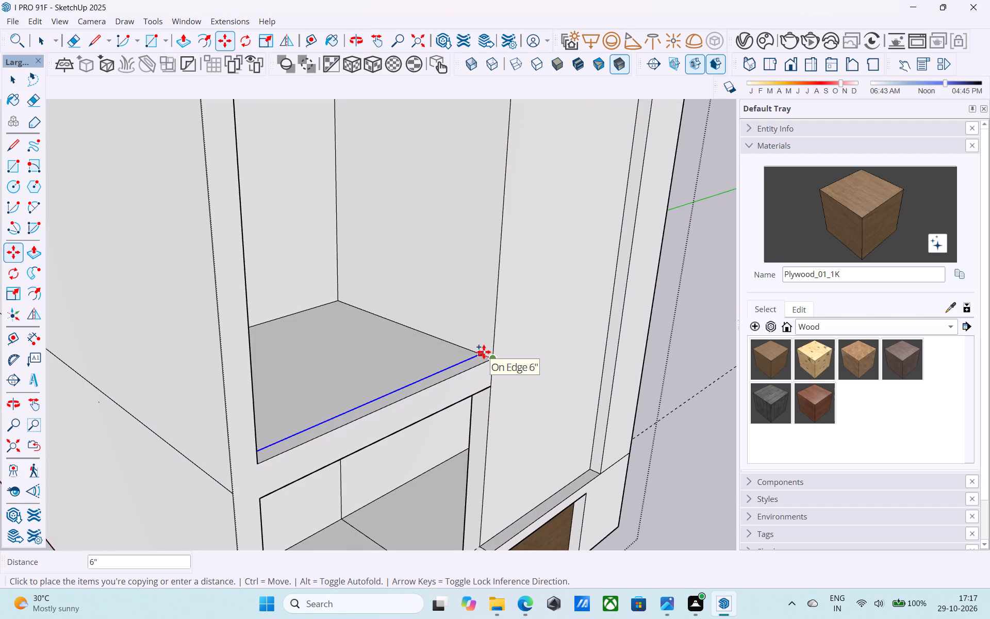
{"action": "type", "text": "4.5\""}
{"action": "key", "text": "Return"}
{"action": "key", "text": "space"}
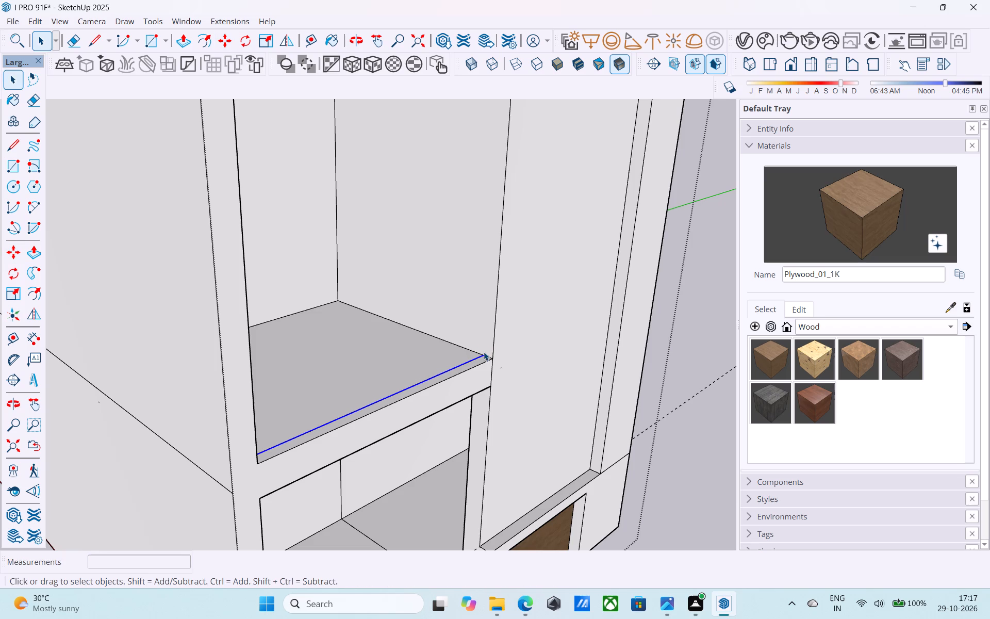
Copy the short floor edge segment beside the tower 3' straight up along the tower's front corner.
{"action": "scroll", "coordinate": [497, 360], "scroll_direction": "up", "scroll_amount": 9}
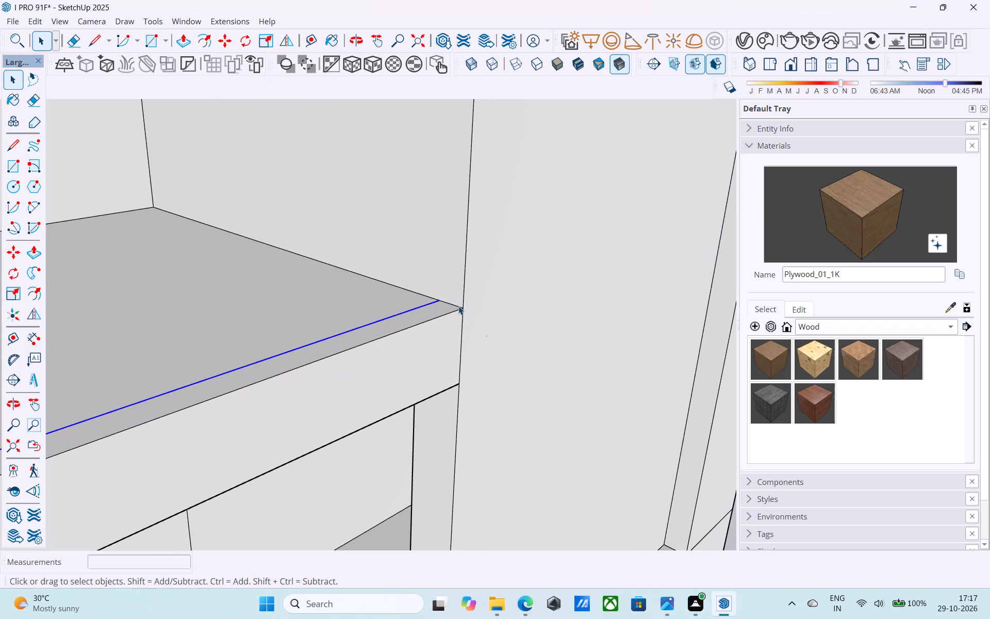
{"action": "left_click", "coordinate": [457, 306]}
{"action": "key", "text": "m"}
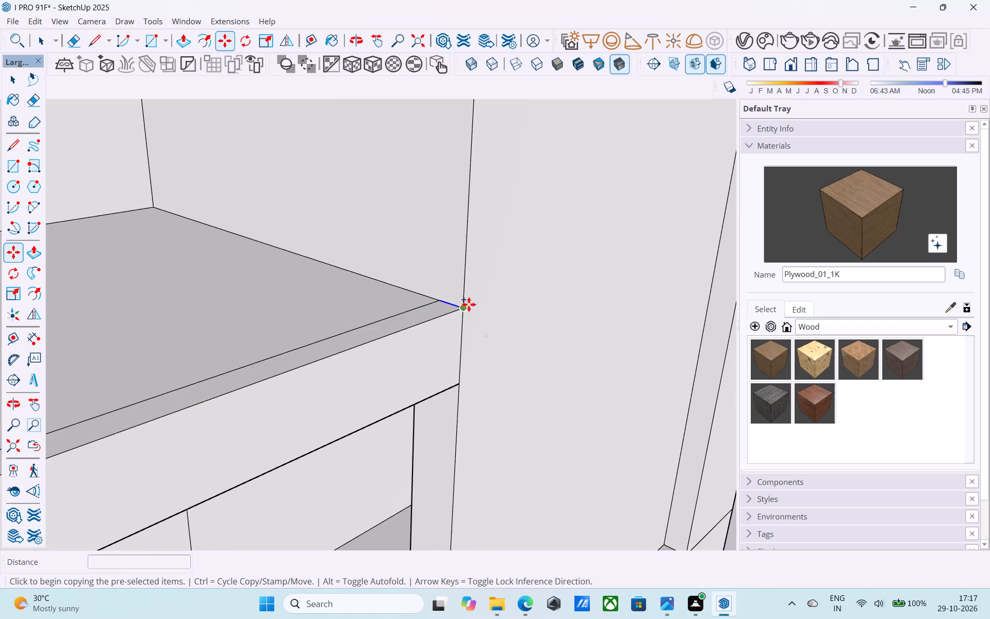
{"action": "left_click", "coordinate": [464, 309]}
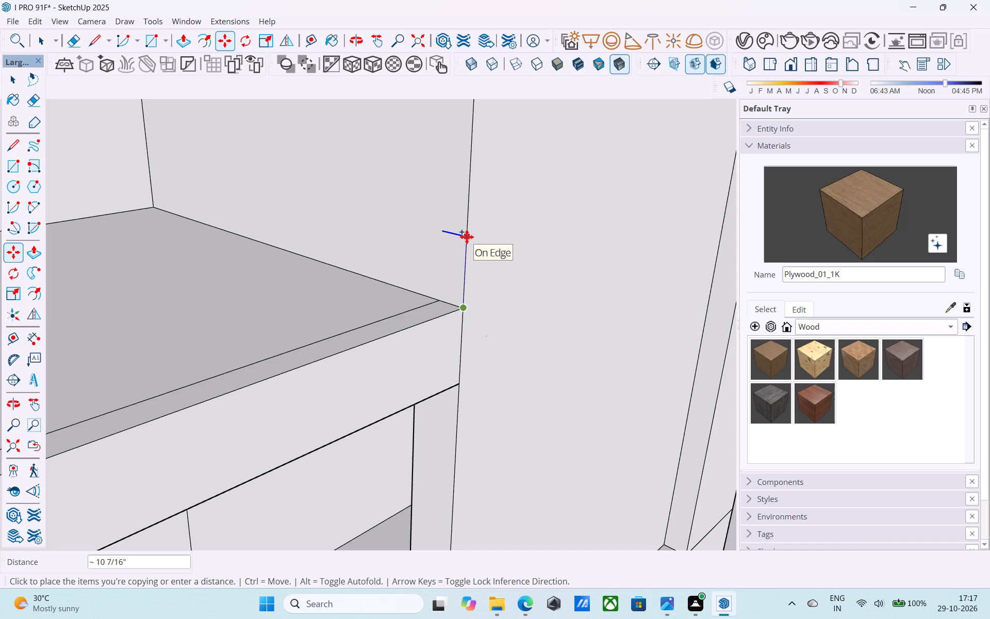
{"action": "type", "text": "3'"}
{"action": "key", "text": "Return"}
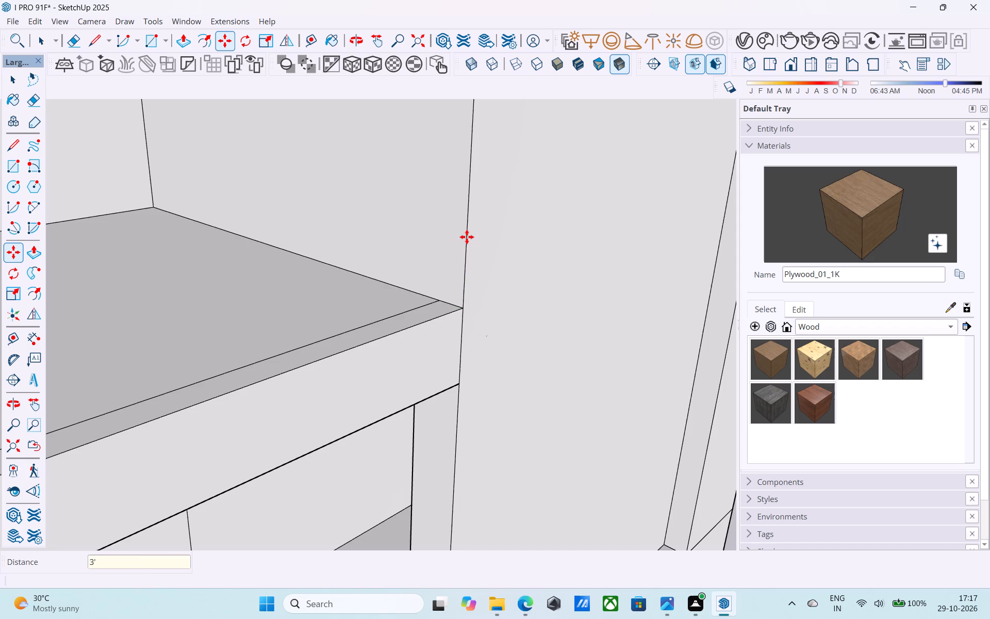
Draw a vertical line on the recess's tower-side wall from the 4.5" floor line up to the raised short edge.
{"action": "scroll", "coordinate": [467, 237], "scroll_direction": "down", "scroll_amount": 14}
{"action": "middle_click_drag", "start_coordinate": [466, 227], "coordinate": [478, 230]}
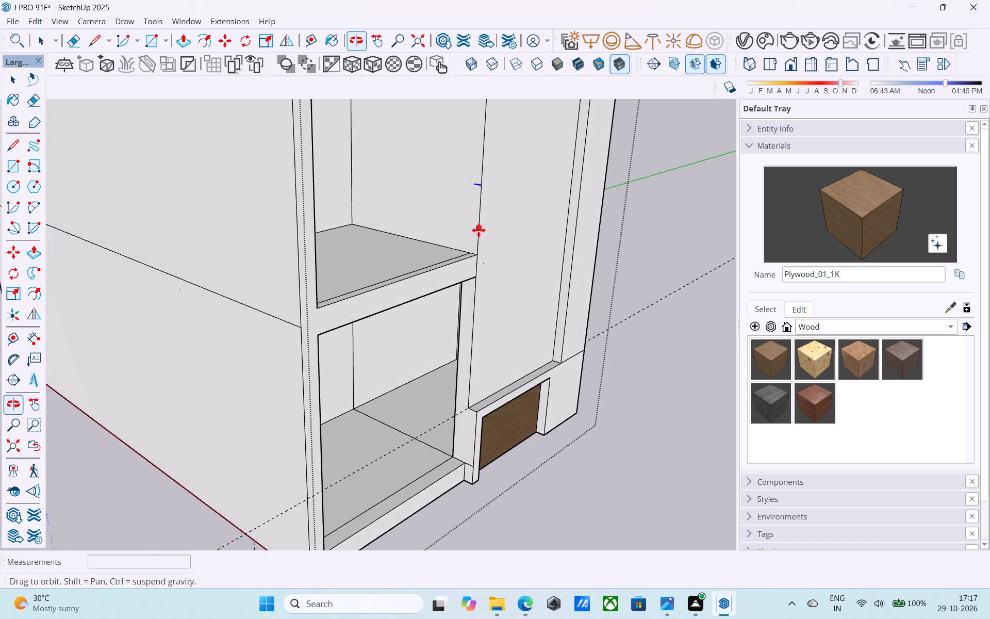
{"action": "key", "text": "l"}
{"action": "scroll", "coordinate": [468, 218], "scroll_direction": "up", "scroll_amount": 6}
{"action": "left_click", "coordinate": [472, 283]}
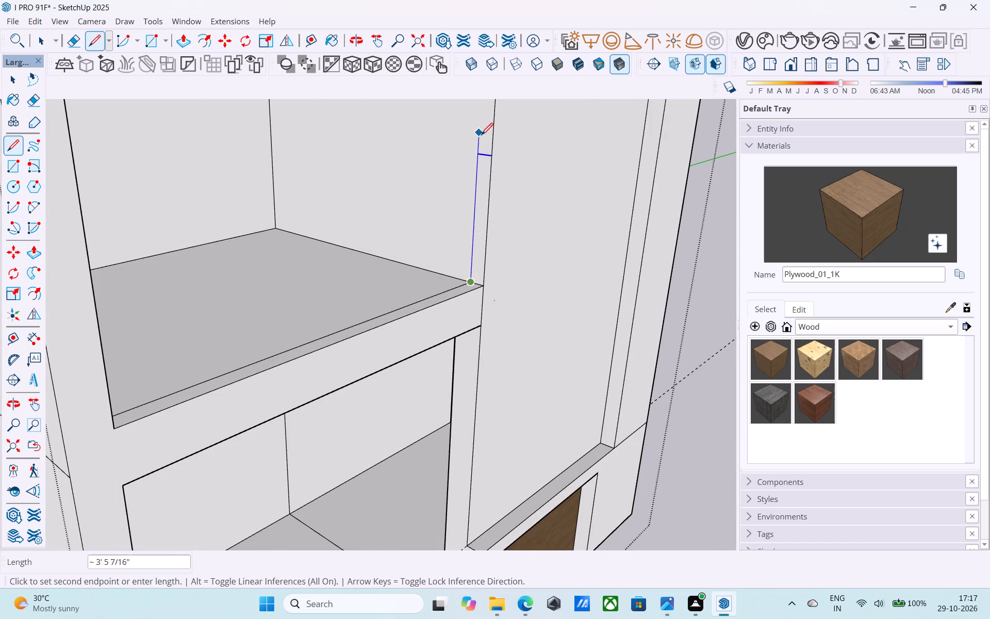
{"action": "left_click", "coordinate": [481, 152]}
Draw a 1' horizontal line across the tower's front face from the raised short edge's front end.
{"action": "scroll", "coordinate": [471, 164], "scroll_direction": "down", "scroll_amount": 5}
{"action": "middle_click_drag", "start_coordinate": [466, 164], "coordinate": [452, 162]}
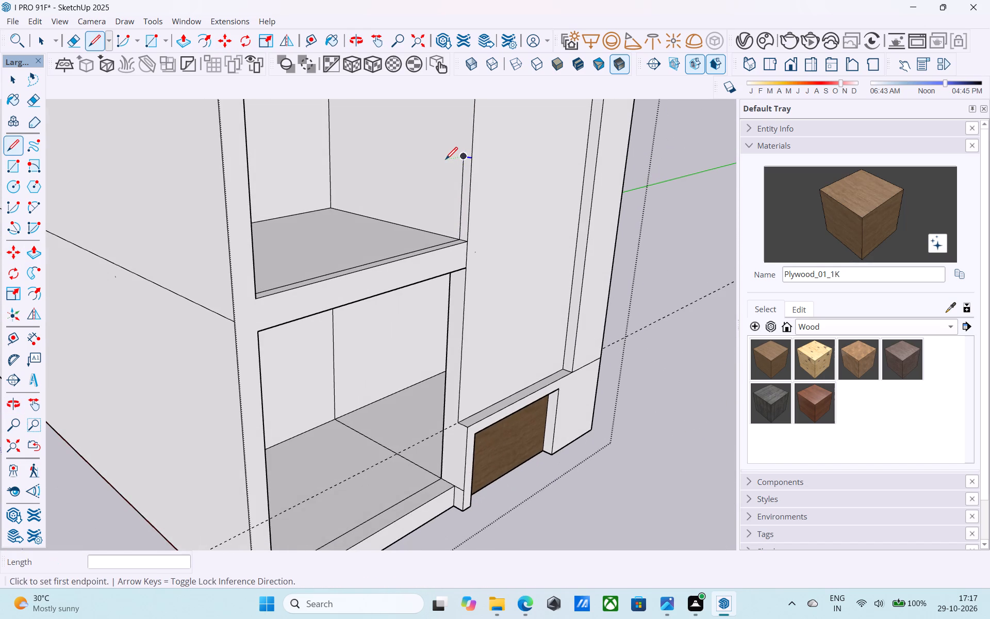
{"action": "middle_click_drag", "start_coordinate": [439, 155], "coordinate": [435, 201]}
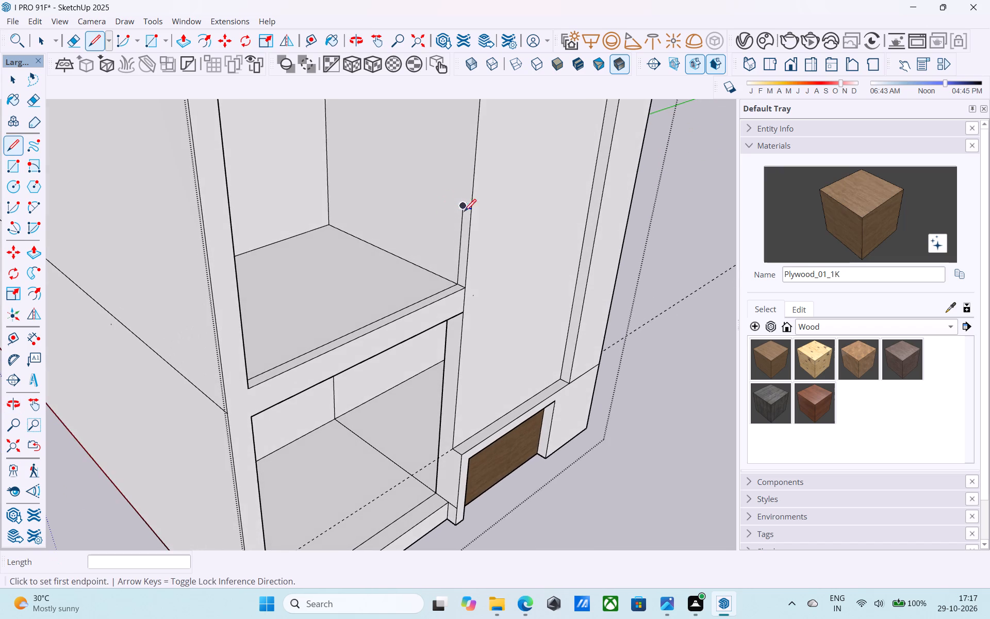
{"action": "scroll", "coordinate": [477, 219], "scroll_direction": "up", "scroll_amount": 6}
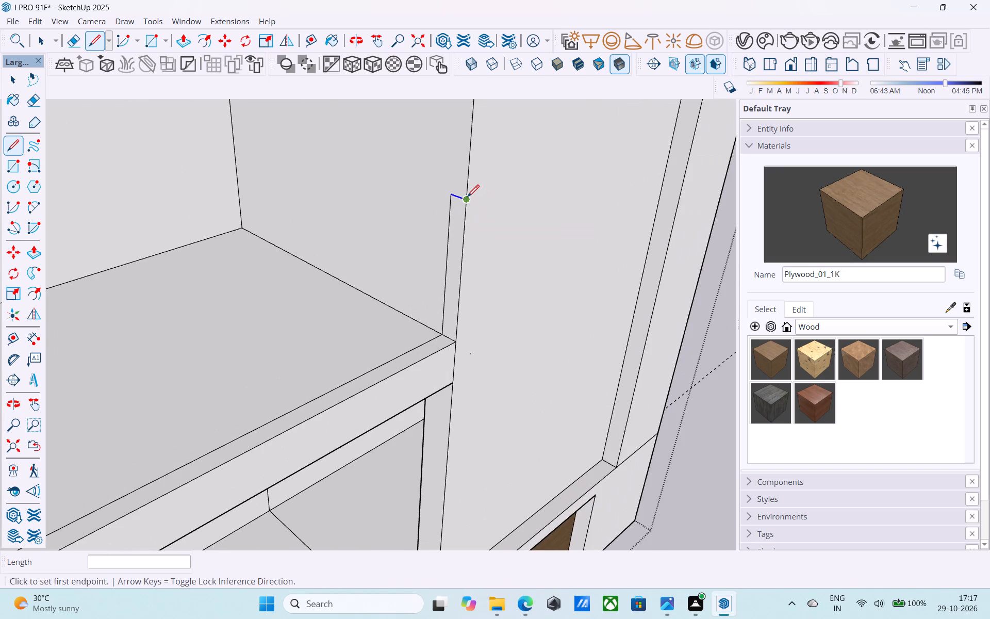
{"action": "left_click", "coordinate": [467, 198]}
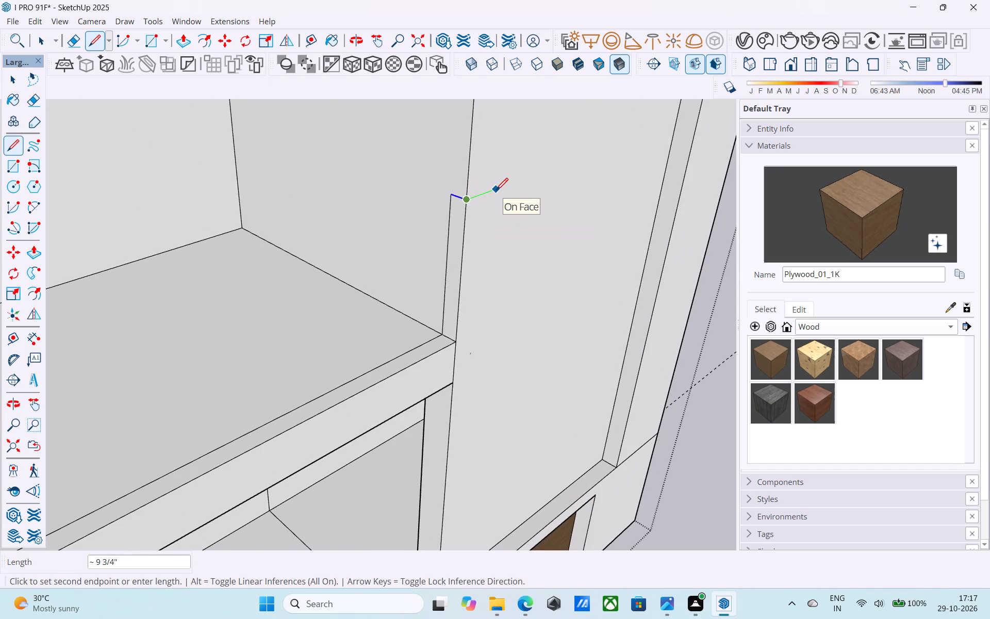
{"action": "type", "text": "1'"}
{"action": "key", "text": "Return"}
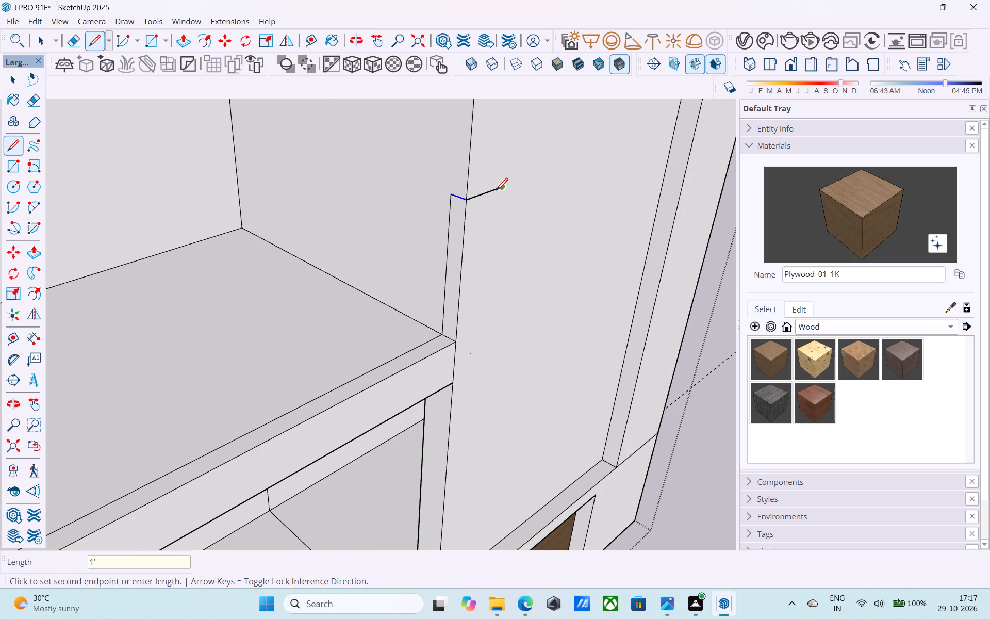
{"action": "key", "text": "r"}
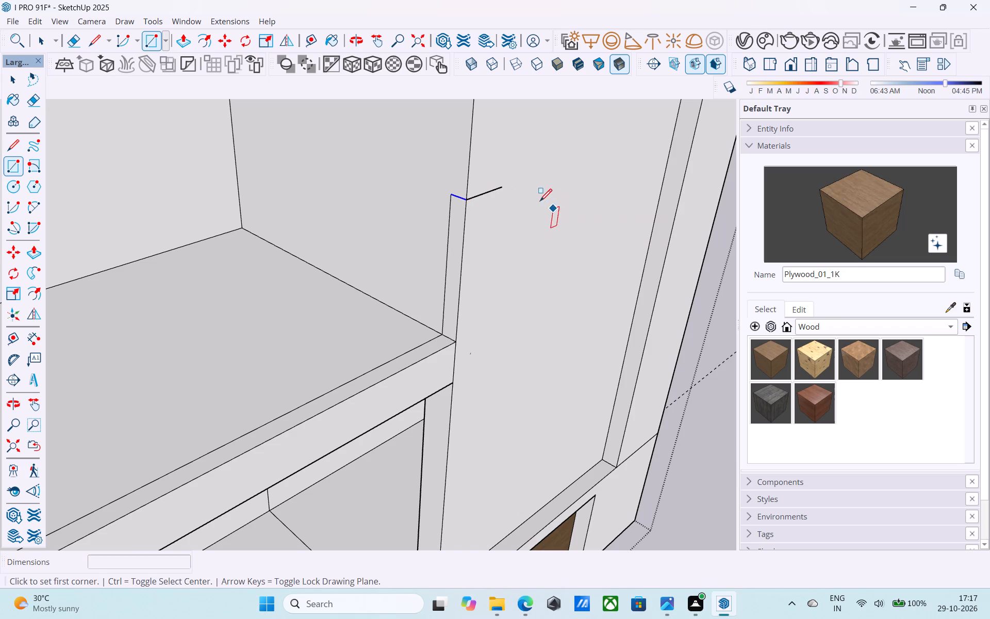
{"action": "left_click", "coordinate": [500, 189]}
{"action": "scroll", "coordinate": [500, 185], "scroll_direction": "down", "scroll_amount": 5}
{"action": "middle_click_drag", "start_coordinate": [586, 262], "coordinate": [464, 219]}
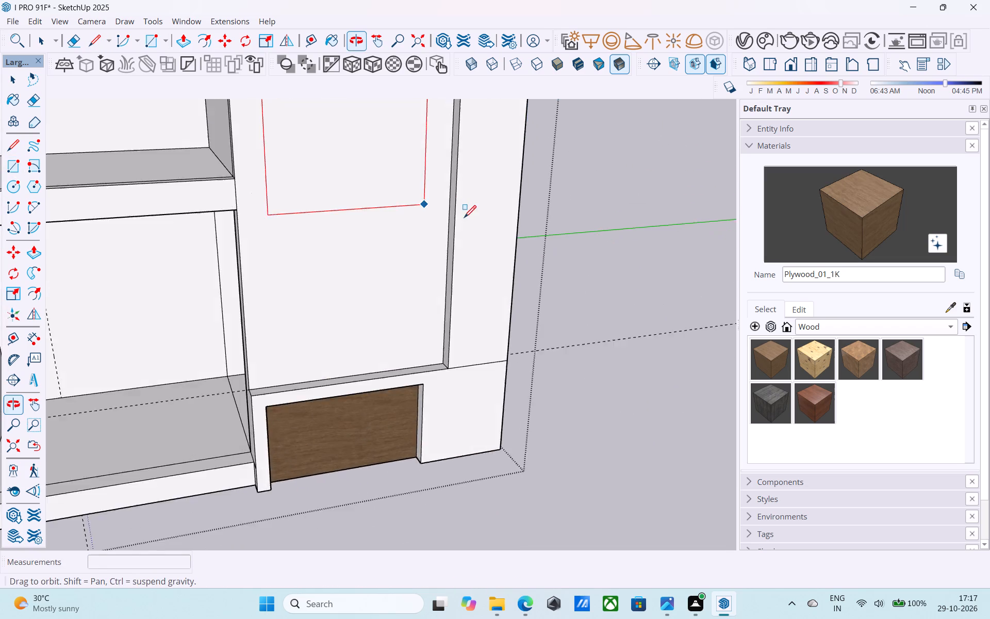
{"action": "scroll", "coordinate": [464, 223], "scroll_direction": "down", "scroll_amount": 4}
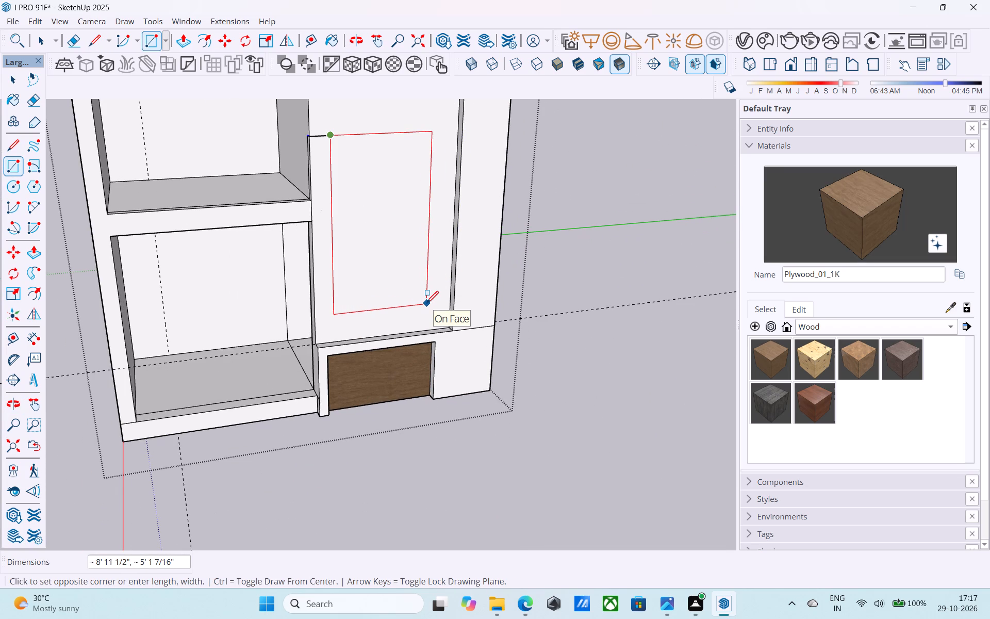
Extend the 1' horizontal line on the tower's front face by another 6".
{"action": "key", "text": "l"}
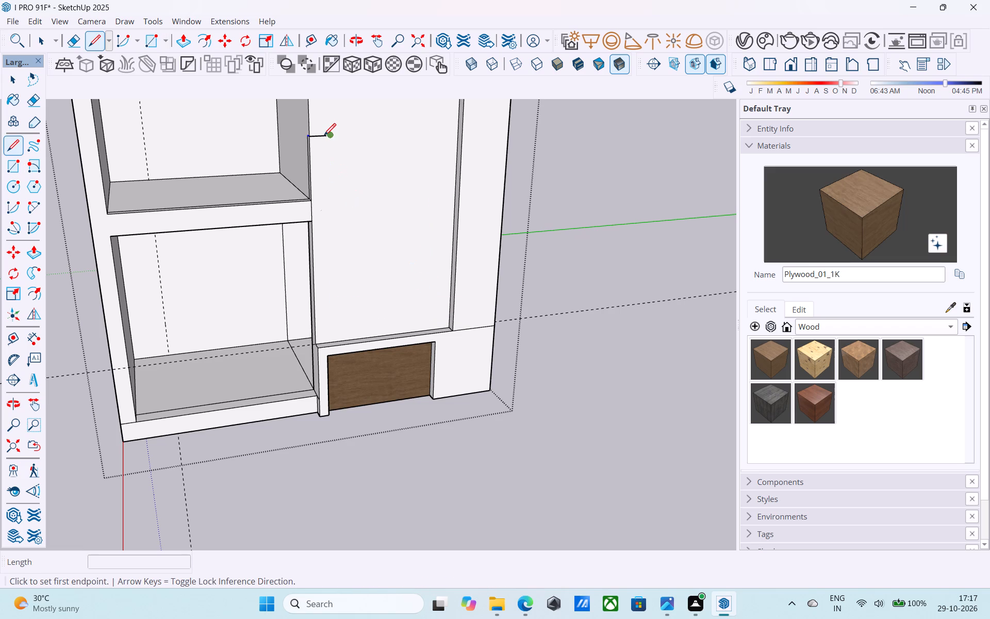
{"action": "left_click", "coordinate": [328, 138]}
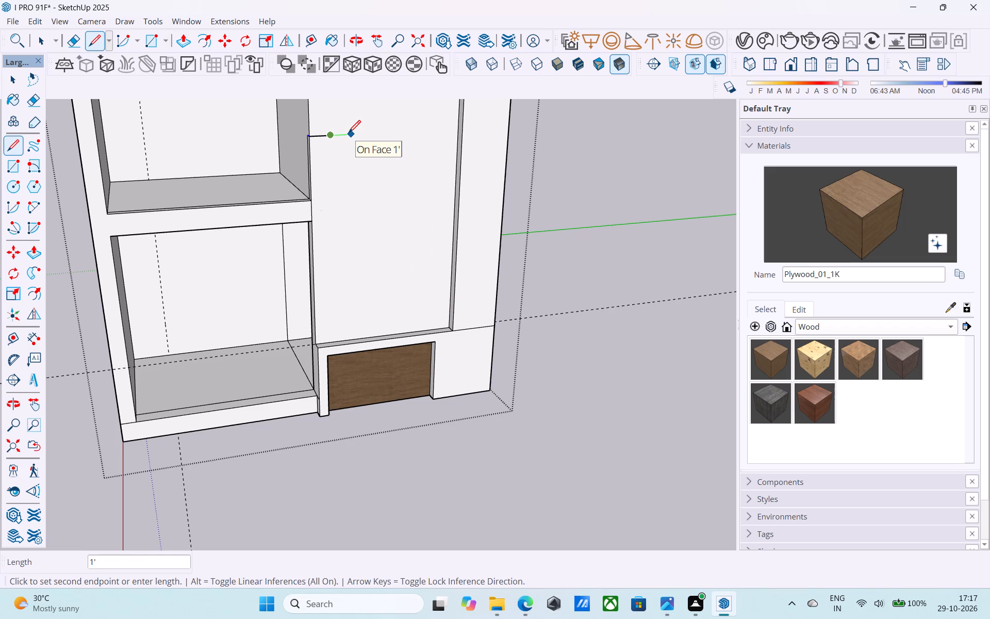
{"action": "type", "text": "6\""}
{"action": "key", "text": "Return"}
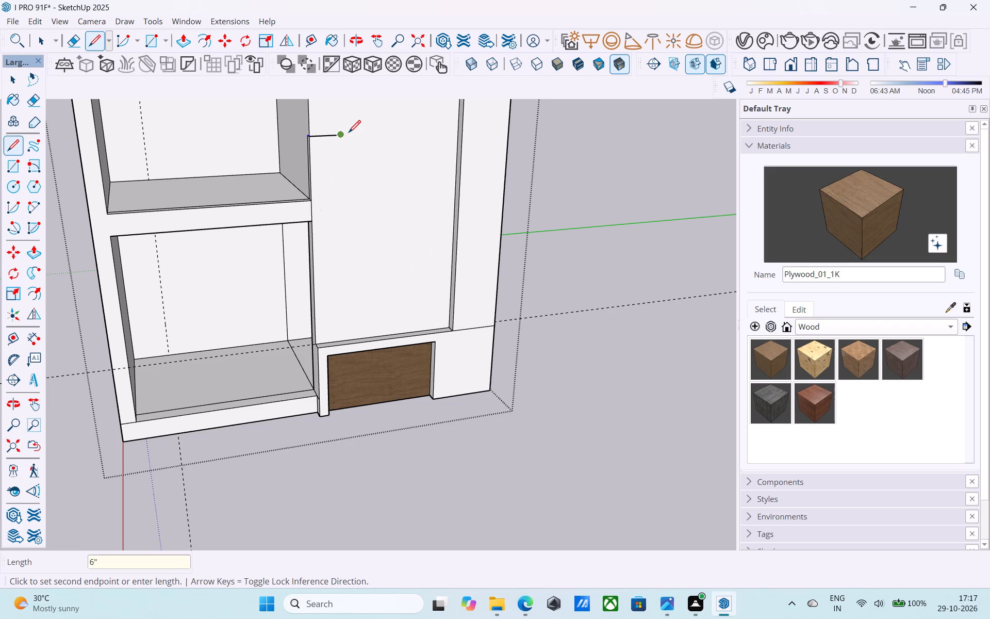
Draw a rectangle about 5' wide by 9'8" high on the tower's front face, starting from the extended line's end.
{"action": "key", "text": "r"}
{"action": "left_click", "coordinate": [341, 135]}
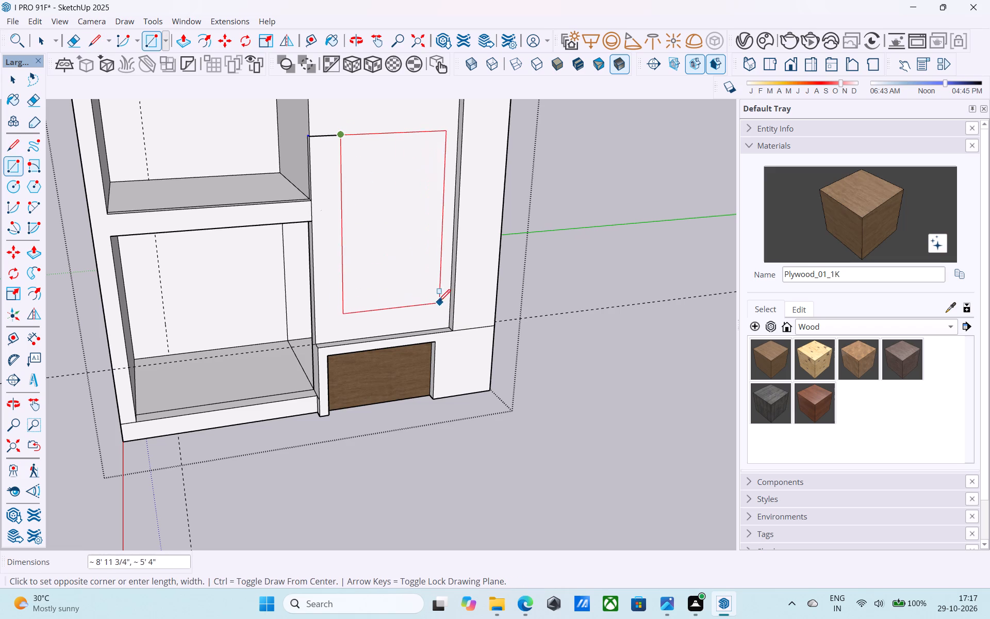
{"action": "scroll", "coordinate": [429, 311], "scroll_direction": "down", "scroll_amount": 1}
{"action": "middle_click_drag", "start_coordinate": [428, 311], "coordinate": [375, 316]}
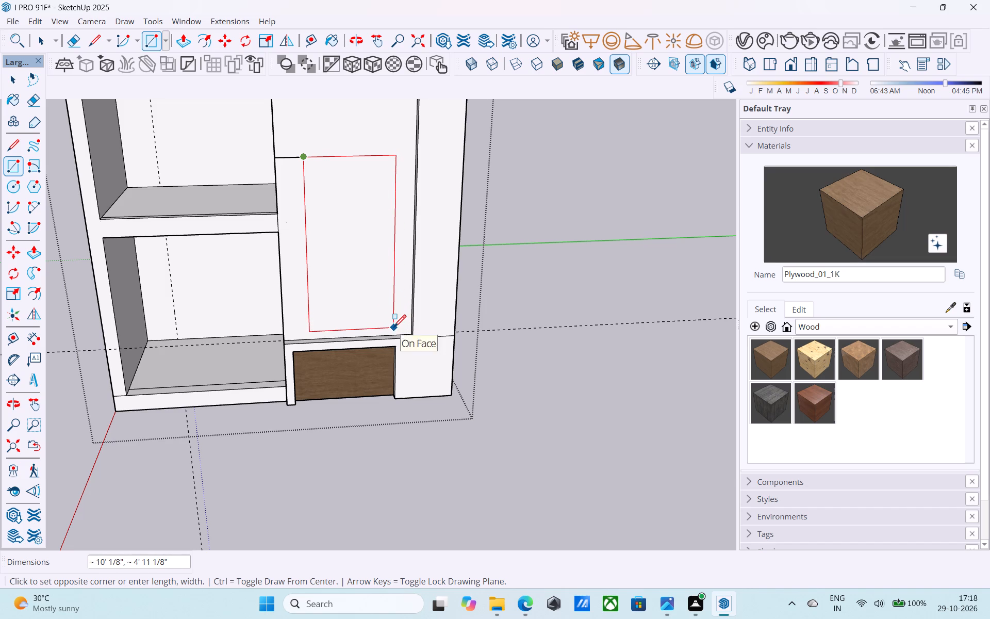
{"action": "left_click", "coordinate": [394, 322]}
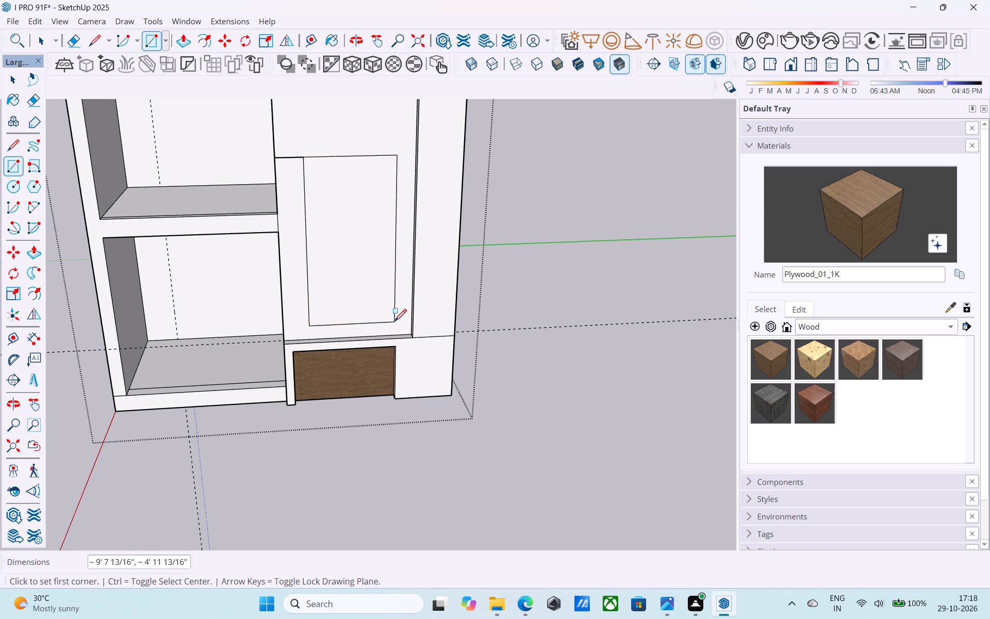
Erase the short horizontal guide line between the tower's front corner and the rectangle.
{"action": "scroll", "coordinate": [387, 303], "scroll_direction": "down", "scroll_amount": 4}
{"action": "middle_click_drag", "start_coordinate": [384, 302], "coordinate": [391, 261]}
{"action": "scroll", "coordinate": [394, 255], "scroll_direction": "down", "scroll_amount": 5}
{"action": "middle_click_drag", "start_coordinate": [392, 253], "coordinate": [415, 341], "text": "shift"}
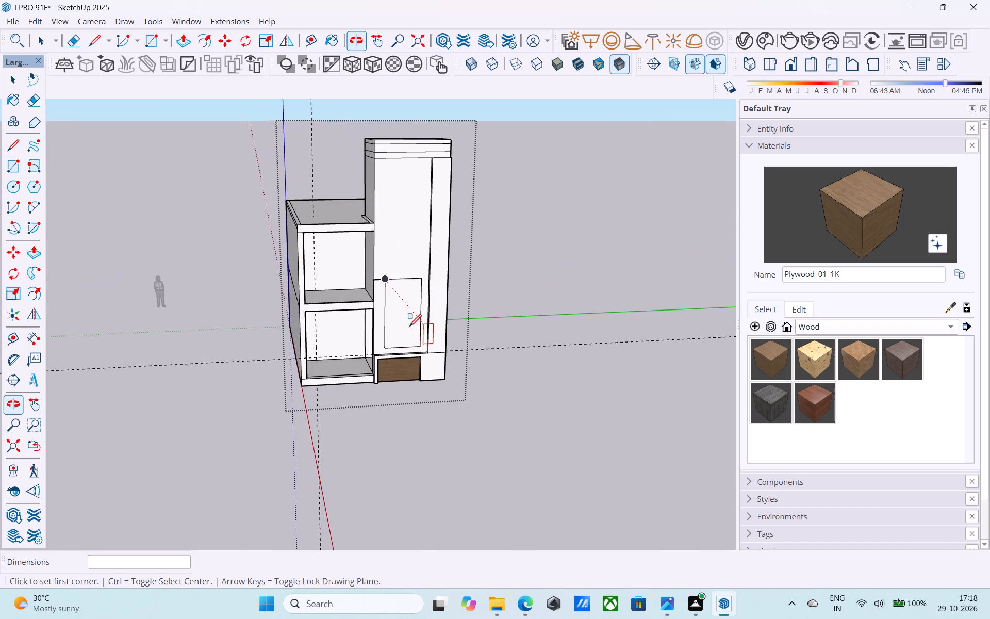
{"action": "scroll", "coordinate": [401, 315], "scroll_direction": "up", "scroll_amount": 6}
{"action": "scroll", "coordinate": [389, 238], "scroll_direction": "up", "scroll_amount": 3}
{"action": "key", "text": "e"}
{"action": "left_click_drag", "start_coordinate": [349, 248], "coordinate": [356, 255]}
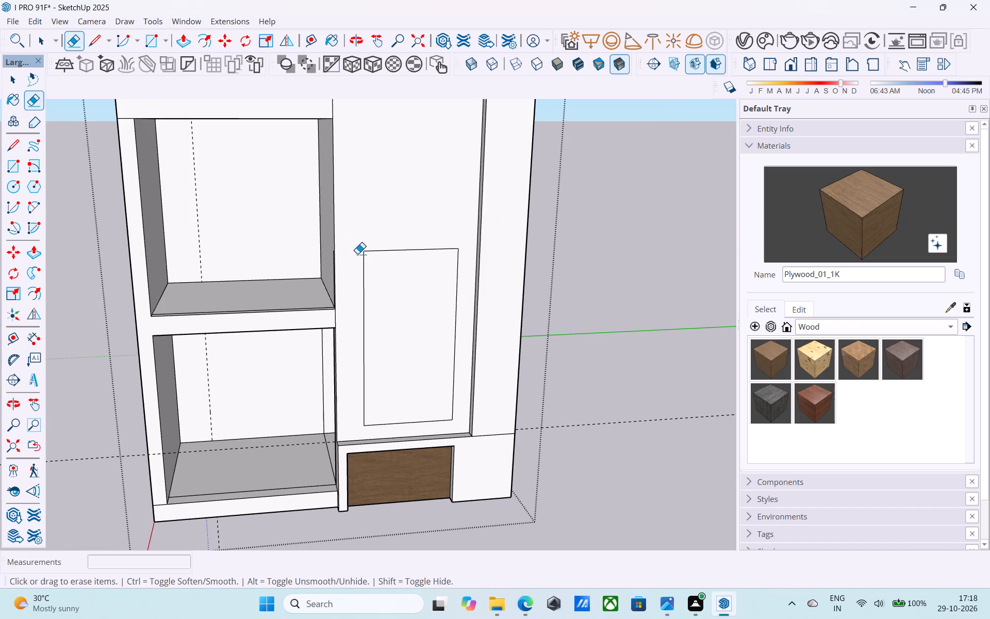
Extend the middle floor band's outline across the tower face to the rectangle's near edge, erasing the corner edge that divides it.
{"action": "scroll", "coordinate": [354, 250], "scroll_direction": "down", "scroll_amount": 5}
{"action": "middle_click_drag", "start_coordinate": [354, 250], "coordinate": [379, 273]}
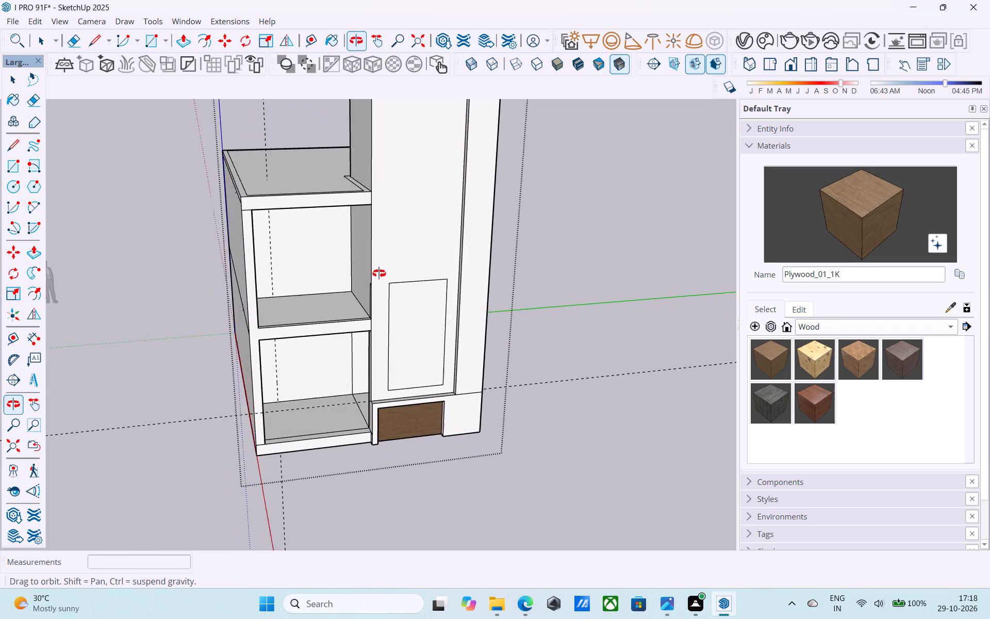
{"action": "middle_click_drag", "start_coordinate": [379, 273], "coordinate": [383, 276]}
{"action": "scroll", "coordinate": [400, 302], "scroll_direction": "up", "scroll_amount": 6}
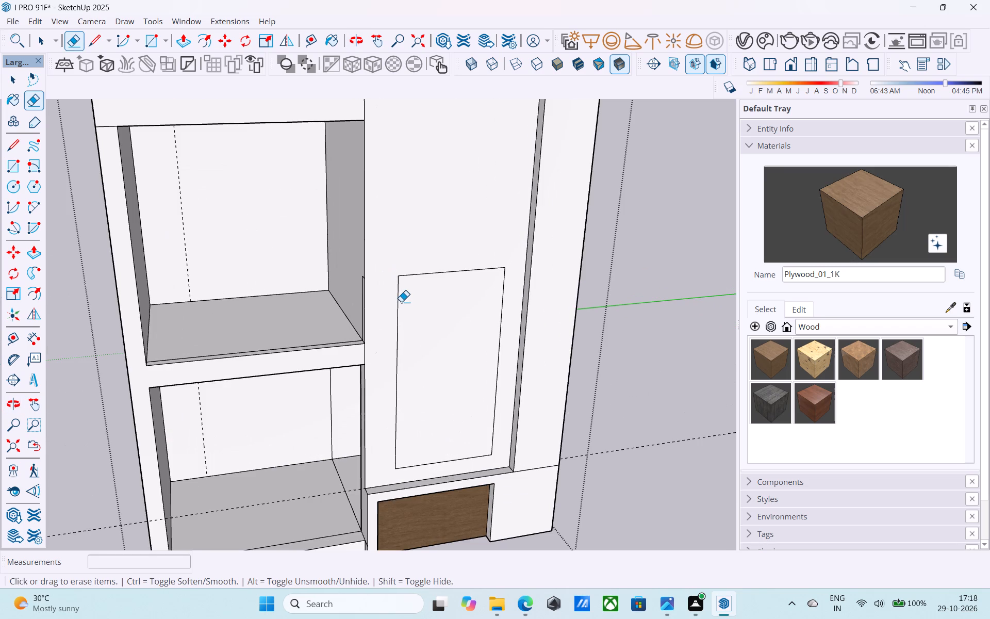
{"action": "scroll", "coordinate": [402, 302], "scroll_direction": "down", "scroll_amount": 6}
{"action": "middle_click_drag", "start_coordinate": [402, 302], "coordinate": [418, 325]}
{"action": "scroll", "coordinate": [405, 273], "scroll_direction": "up", "scroll_amount": 2}
{"action": "scroll", "coordinate": [405, 272], "scroll_direction": "down", "scroll_amount": 1}
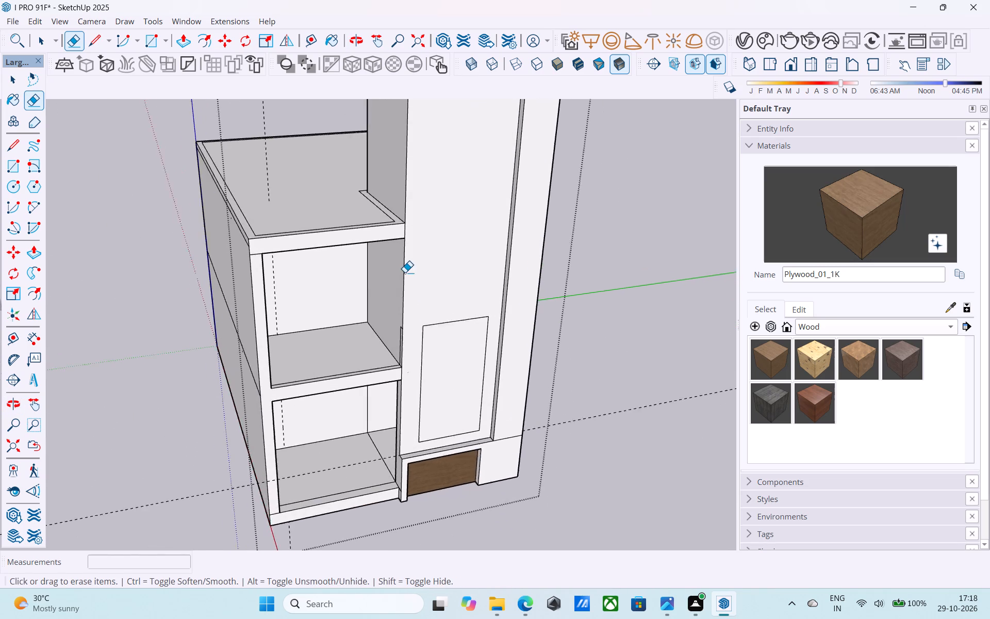
{"action": "scroll", "coordinate": [405, 272], "scroll_direction": "down", "scroll_amount": 1}
{"action": "scroll", "coordinate": [398, 357], "scroll_direction": "up", "scroll_amount": 10}
{"action": "key", "text": "space"}
{"action": "key", "text": "l"}
{"action": "scroll", "coordinate": [410, 361], "scroll_direction": "up", "scroll_amount": 4}
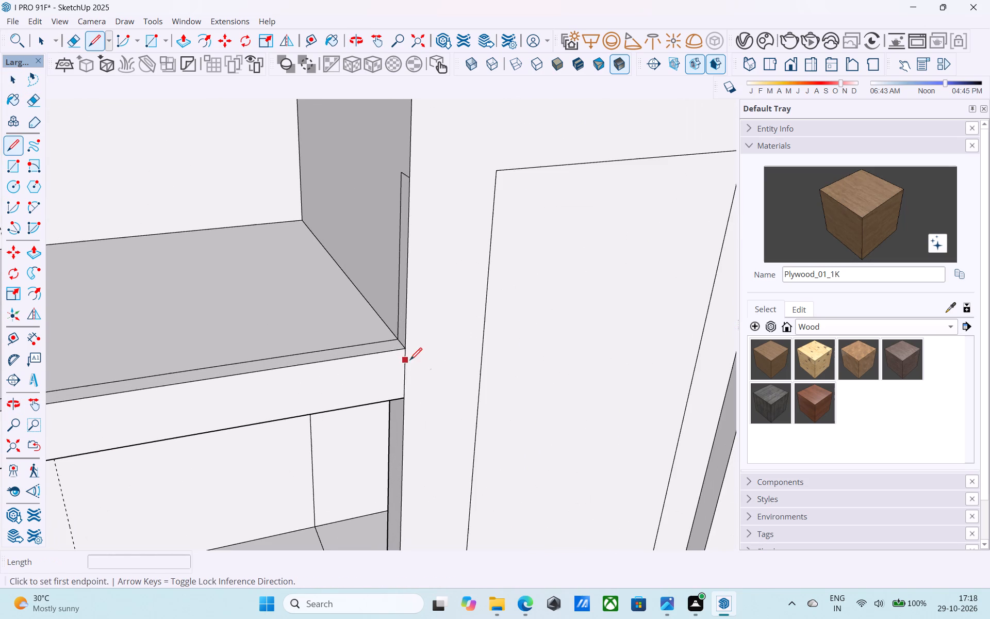
{"action": "left_click", "coordinate": [405, 351]}
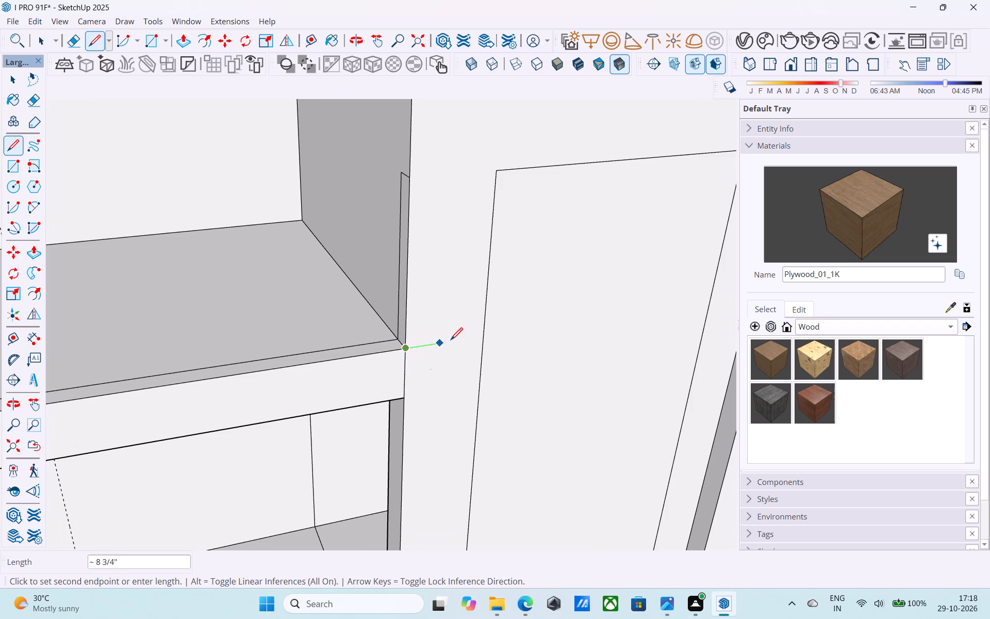
{"action": "left_click", "coordinate": [482, 340]}
{"action": "left_click", "coordinate": [406, 396]}
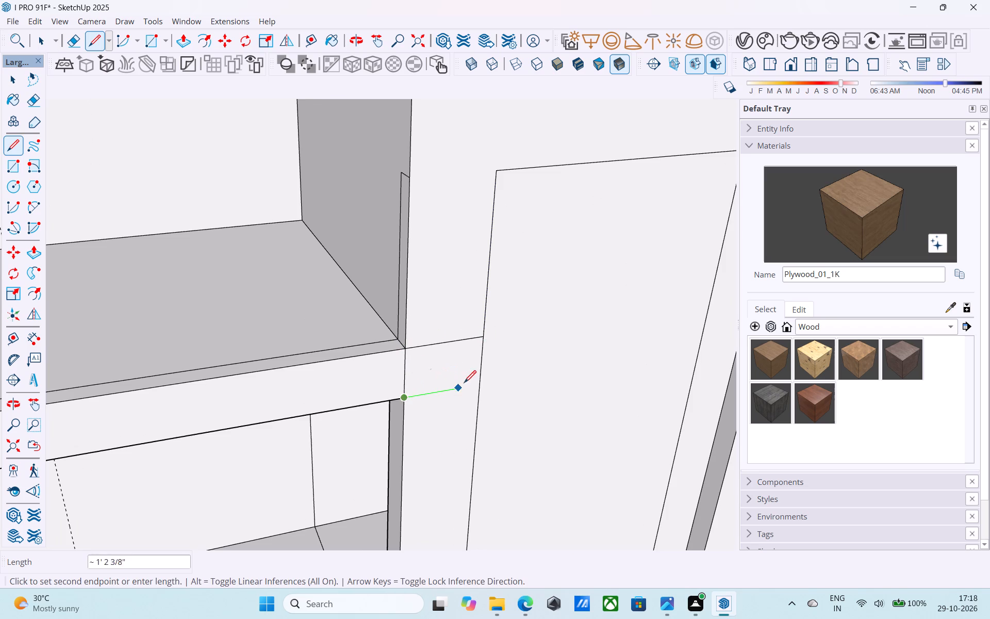
{"action": "left_click", "coordinate": [475, 385]}
{"action": "key", "text": "e"}
{"action": "left_click_drag", "start_coordinate": [411, 369], "coordinate": [367, 370]}
Draw a vertical line from the rectangle's near top corner up to the tower's top bands.
{"action": "scroll", "coordinate": [368, 370], "scroll_direction": "down", "scroll_amount": 6}
{"action": "key", "text": "space"}
{"action": "scroll", "coordinate": [375, 377], "scroll_direction": "down", "scroll_amount": 5}
{"action": "middle_click", "coordinate": [376, 379]}
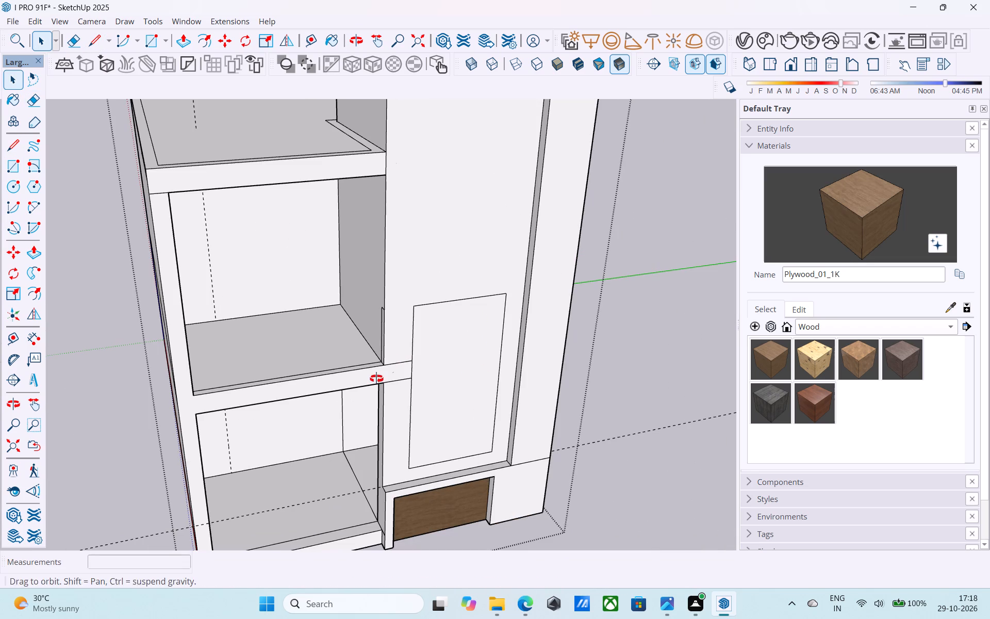
{"action": "key", "text": "l"}
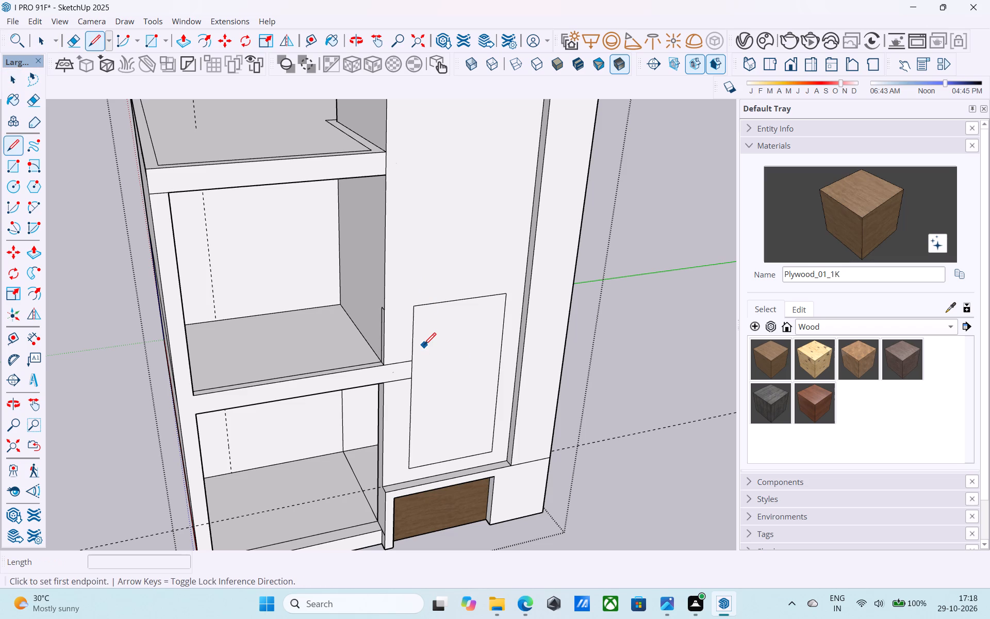
{"action": "left_click", "coordinate": [415, 309]}
{"action": "scroll", "coordinate": [415, 308], "scroll_direction": "down", "scroll_amount": 6}
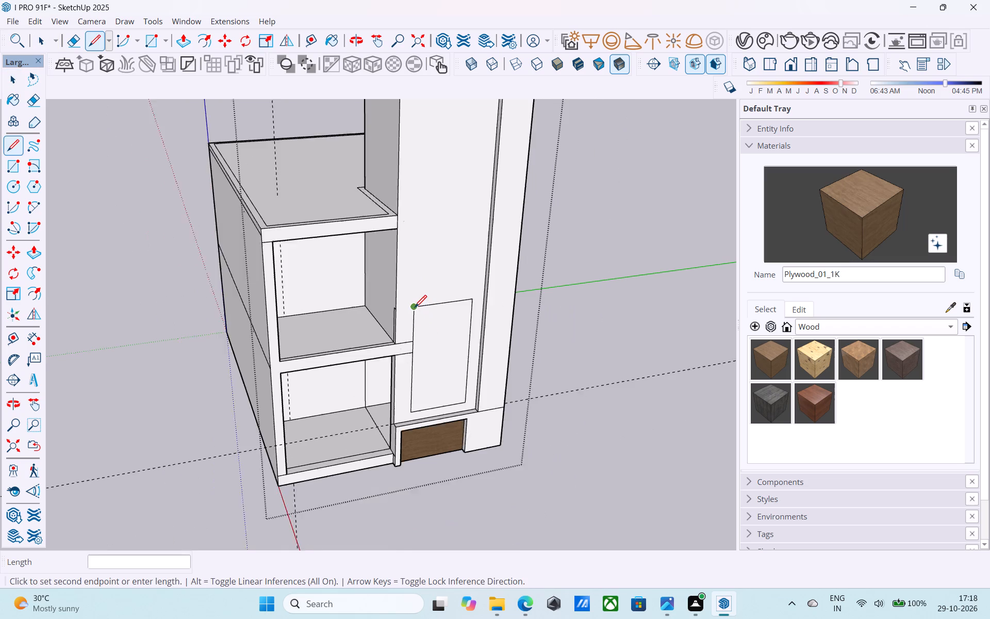
{"action": "left_click", "coordinate": [420, 119]}
Extend the roof band's outline 1'6" across the tower face to the vertical line, erasing the corner edge that divides it.
{"action": "scroll", "coordinate": [424, 237], "scroll_direction": "up", "scroll_amount": 7}
{"action": "left_click", "coordinate": [386, 211]}
{"action": "left_click", "coordinate": [420, 208]}
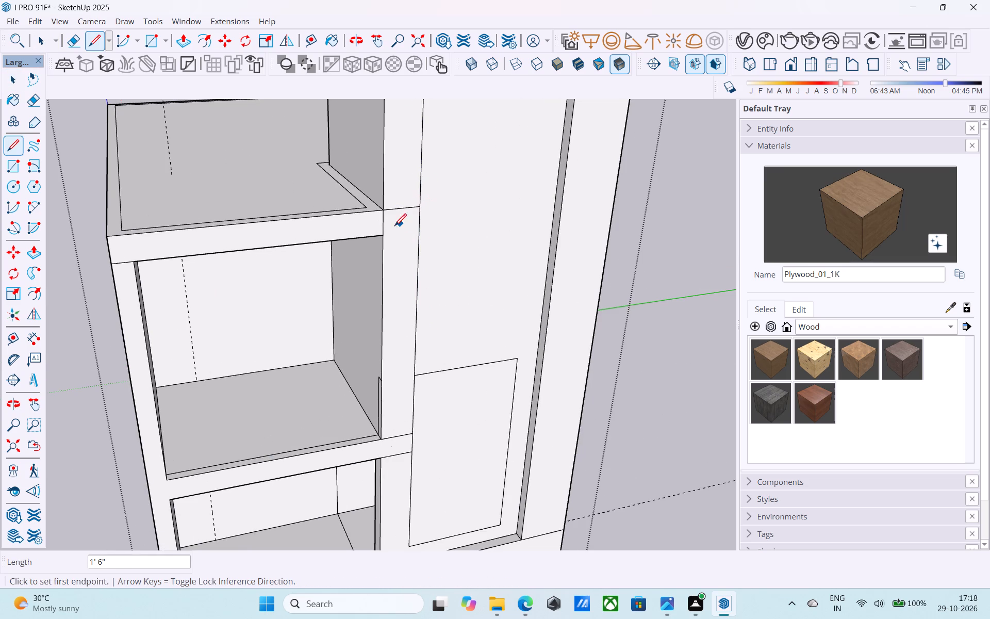
{"action": "left_click", "coordinate": [381, 233]}
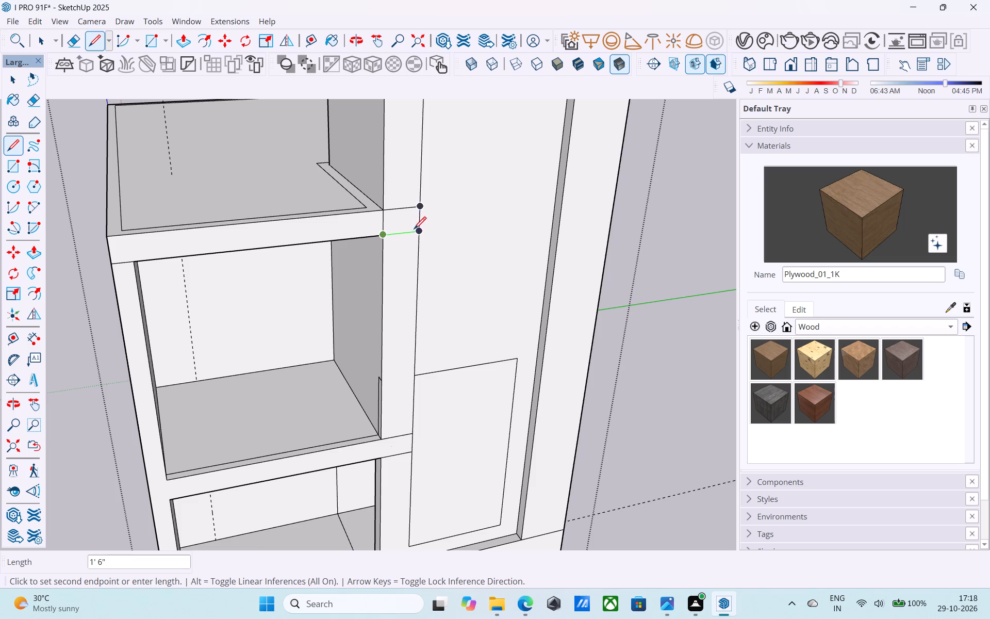
{"action": "left_click", "coordinate": [416, 230]}
{"action": "key", "text": "e"}
{"action": "left_click_drag", "start_coordinate": [386, 221], "coordinate": [380, 222]}
{"action": "key", "text": "space"}
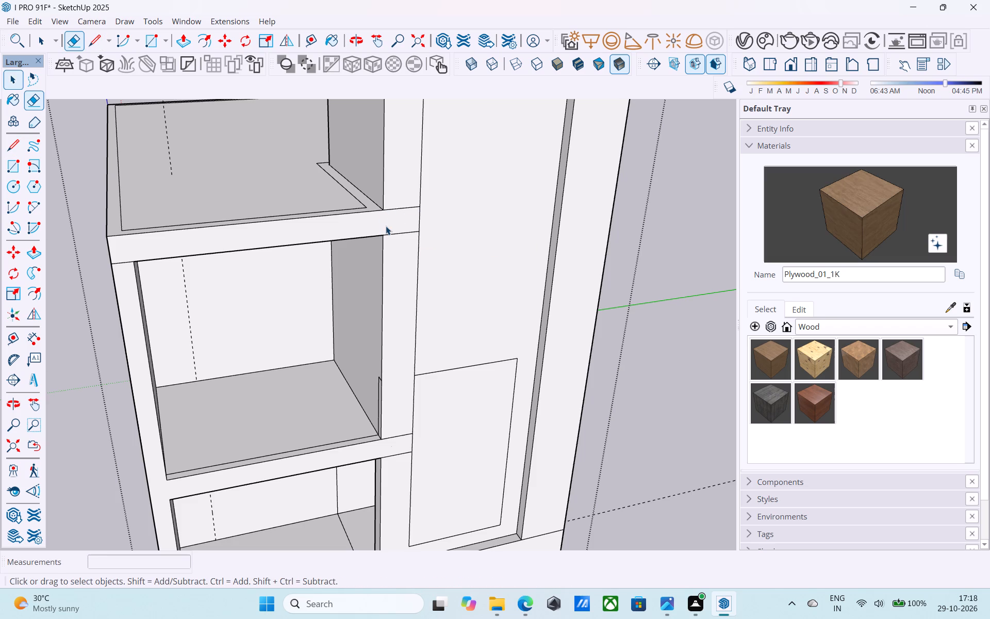
Erase the edge dividing the roof band from the side post at the facade's outer end.
{"action": "left_click", "coordinate": [386, 226]}
{"action": "key", "text": "e"}
{"action": "scroll", "coordinate": [130, 266], "scroll_direction": "up", "scroll_amount": 2}
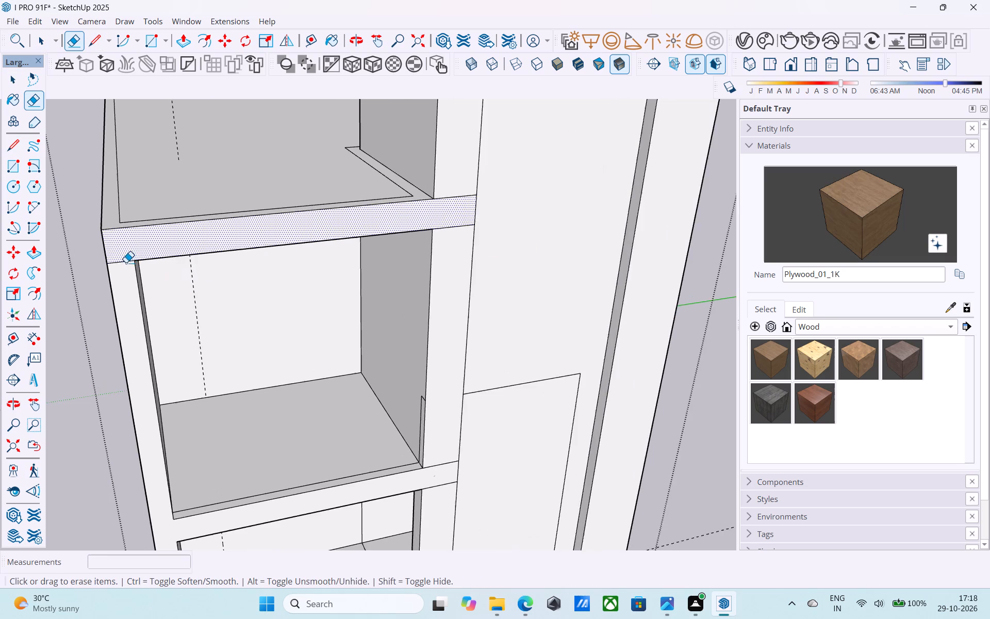
{"action": "left_click_drag", "start_coordinate": [124, 260], "coordinate": [124, 270]}
Draw a line across the outer side post from the lower opening's top corner to the facade's outer edge.
{"action": "scroll", "coordinate": [128, 281], "scroll_direction": "down", "scroll_amount": 5}
{"action": "scroll", "coordinate": [177, 250], "scroll_direction": "down", "scroll_amount": 2}
{"action": "scroll", "coordinate": [185, 243], "scroll_direction": "up", "scroll_amount": 1}
{"action": "scroll", "coordinate": [194, 234], "scroll_direction": "down", "scroll_amount": 2}
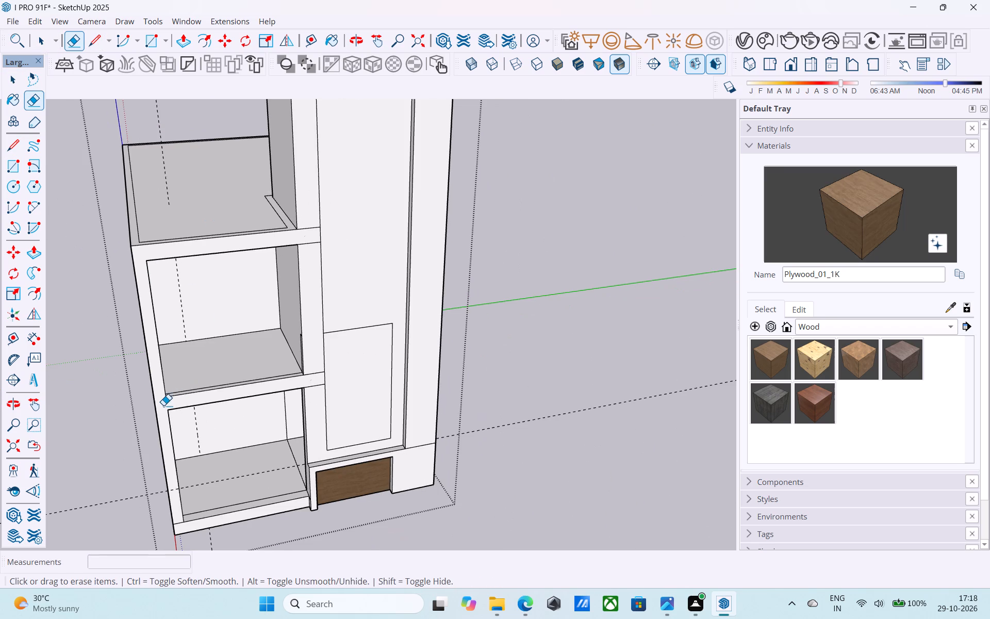
{"action": "middle_click_drag", "start_coordinate": [161, 398], "coordinate": [167, 388]}
{"action": "key", "text": "l"}
{"action": "scroll", "coordinate": [168, 385], "scroll_direction": "up", "scroll_amount": 6}
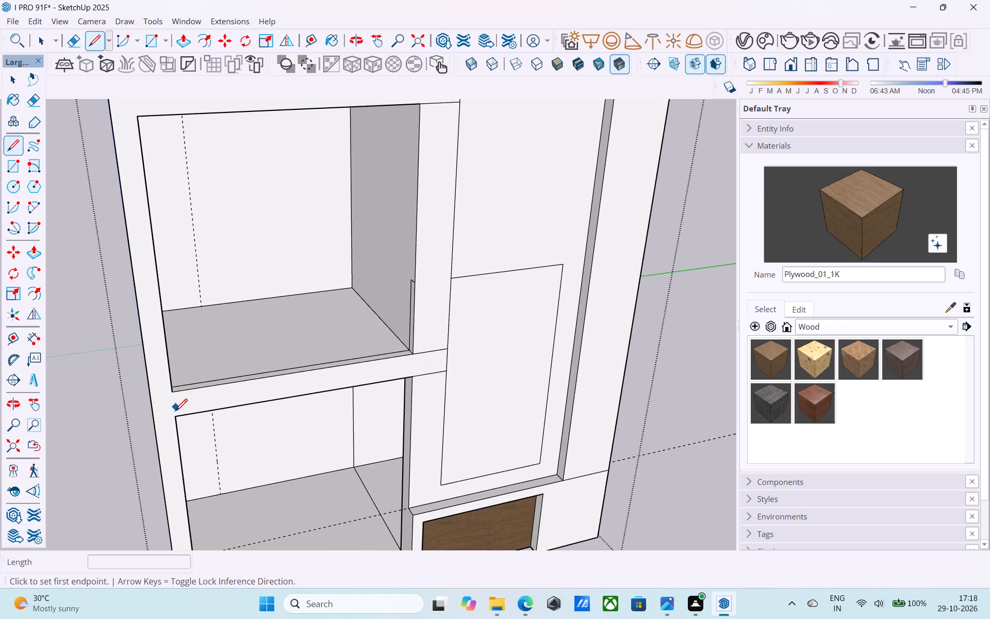
{"action": "left_click", "coordinate": [176, 417]}
{"action": "left_click", "coordinate": [155, 422]}
Push/pull the joined C-shaped band around the upper recess outward by 6".
{"action": "key", "text": "space"}
{"action": "left_click", "coordinate": [172, 411]}
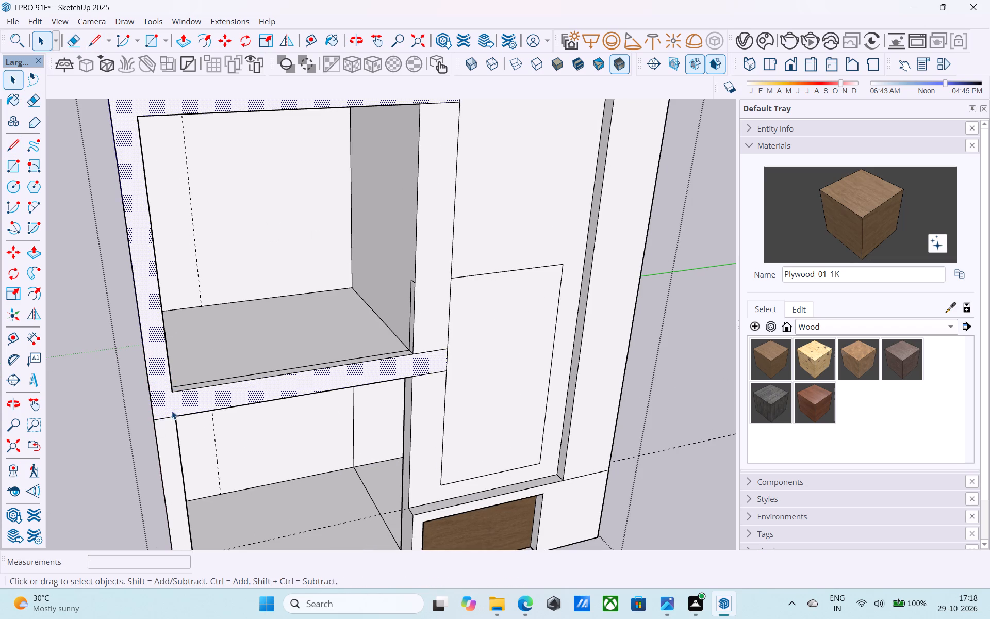
{"action": "key", "text": "p"}
{"action": "left_click", "coordinate": [172, 409]}
{"action": "scroll", "coordinate": [174, 413], "scroll_direction": "down", "scroll_amount": 3}
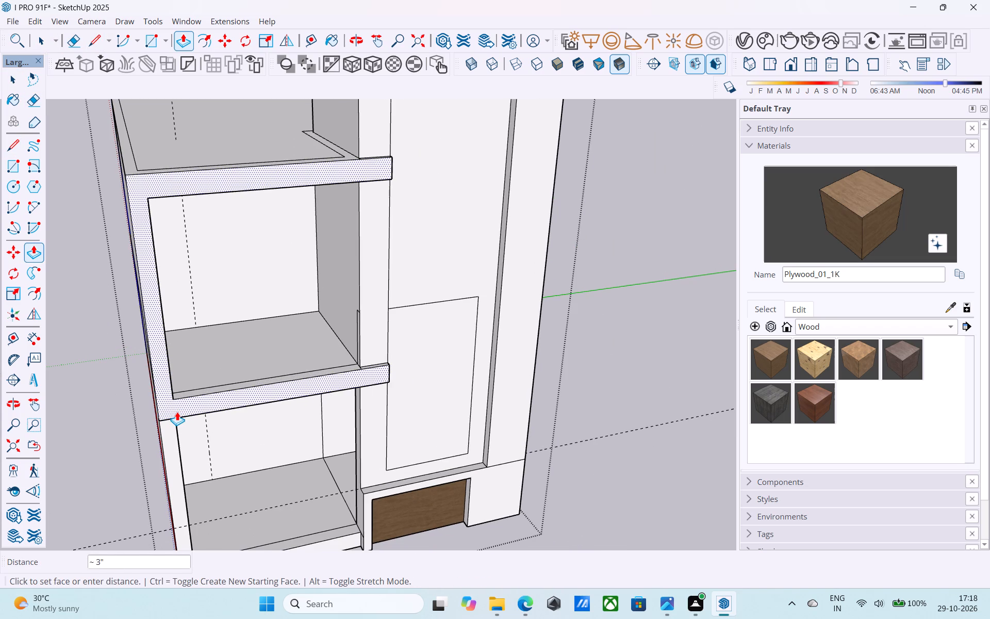
{"action": "type", "text": "6\""}
{"action": "key", "text": "Return"}
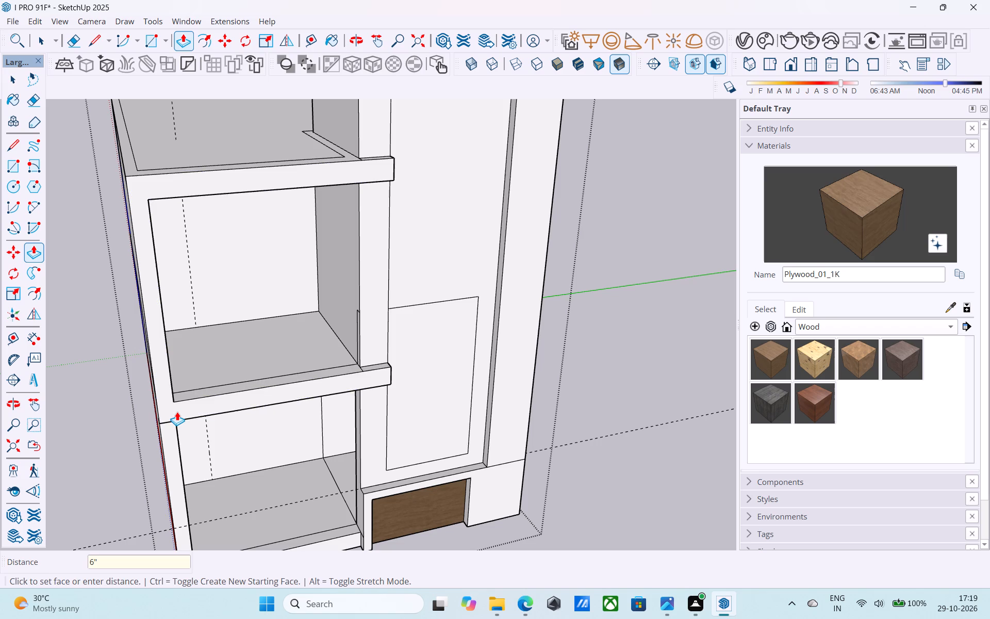
{"action": "key", "text": "space"}
Examine the projecting C-shaped band and the upper recess from the side and front.
{"action": "scroll", "coordinate": [188, 410], "scroll_direction": "down", "scroll_amount": 9}
{"action": "middle_click_drag", "start_coordinate": [217, 409], "coordinate": [358, 300]}
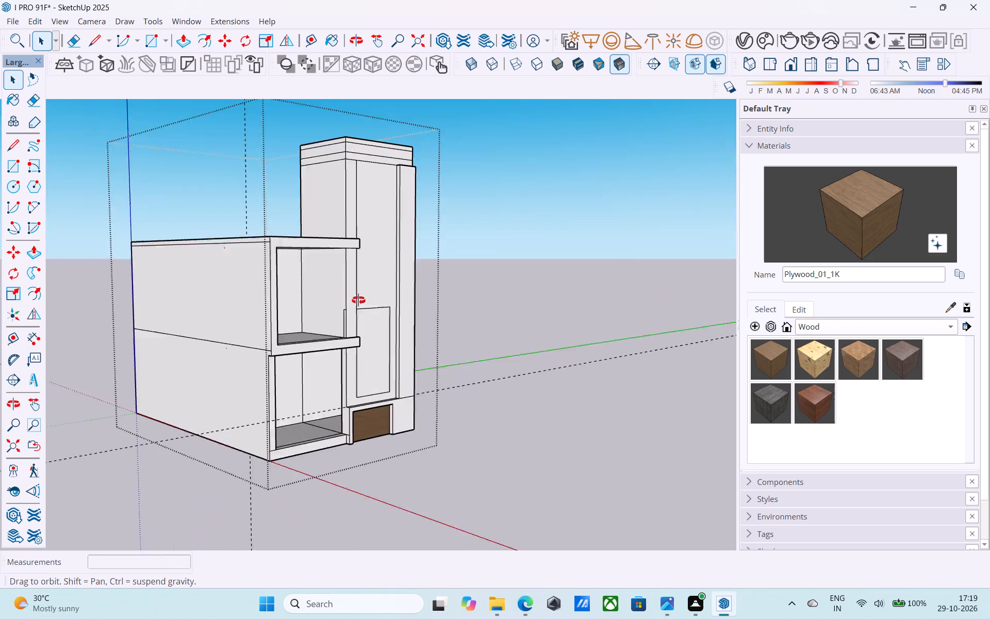
{"action": "middle_click_drag", "start_coordinate": [358, 300], "coordinate": [364, 297]}
{"action": "scroll", "coordinate": [364, 297], "scroll_direction": "down", "scroll_amount": 2}
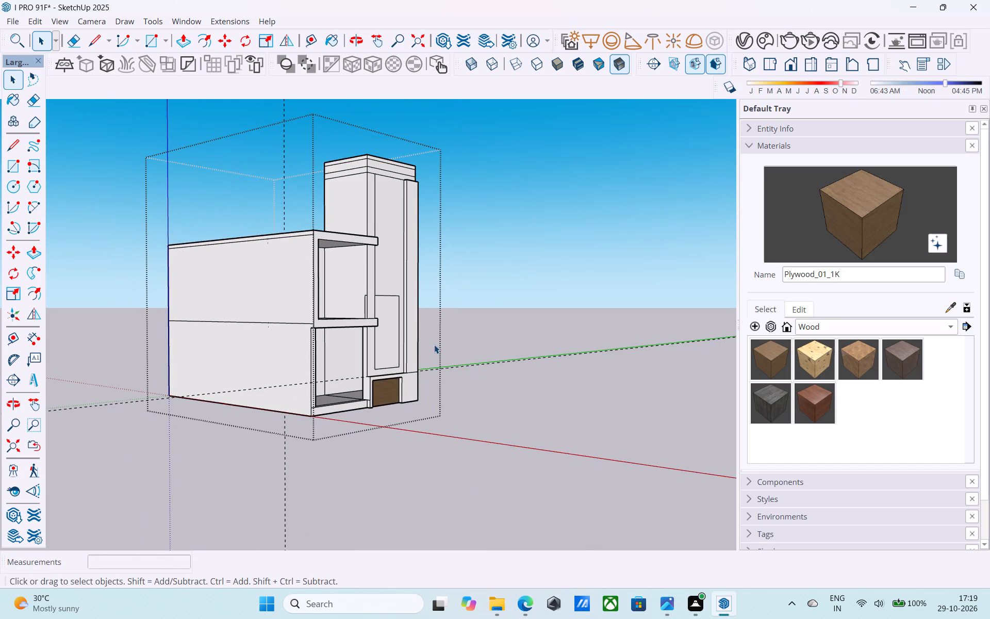
{"action": "scroll", "coordinate": [435, 345], "scroll_direction": "down", "scroll_amount": 4}
{"action": "middle_click_drag", "start_coordinate": [438, 345], "coordinate": [277, 359]}
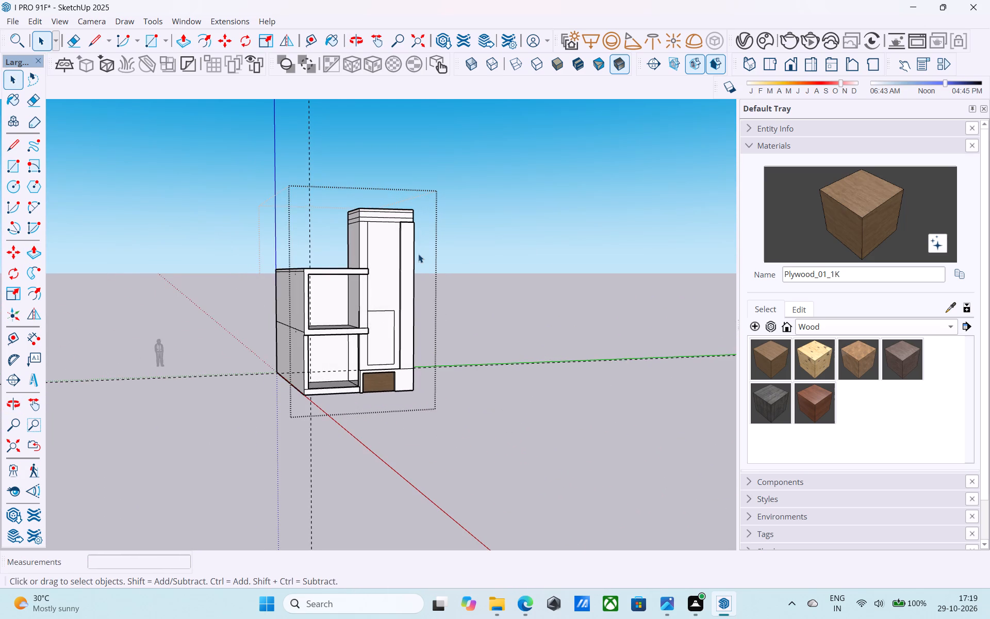
{"action": "scroll", "coordinate": [418, 254], "scroll_direction": "up", "scroll_amount": 5}
{"action": "scroll", "coordinate": [379, 284], "scroll_direction": "up", "scroll_amount": 4}
{"action": "scroll", "coordinate": [328, 362], "scroll_direction": "up", "scroll_amount": 1}
{"action": "middle_click_drag", "start_coordinate": [328, 362], "coordinate": [316, 353]}
{"action": "scroll", "coordinate": [316, 350], "scroll_direction": "up", "scroll_amount": 4}
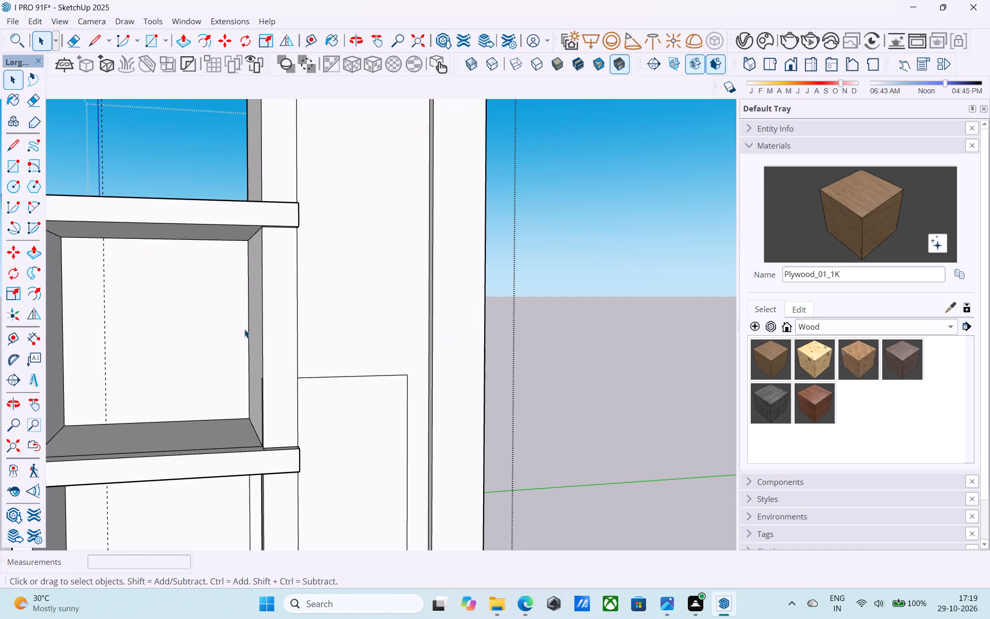
{"action": "scroll", "coordinate": [261, 330], "scroll_direction": "up", "scroll_amount": 3}
{"action": "scroll", "coordinate": [261, 330], "scroll_direction": "down", "scroll_amount": 3}
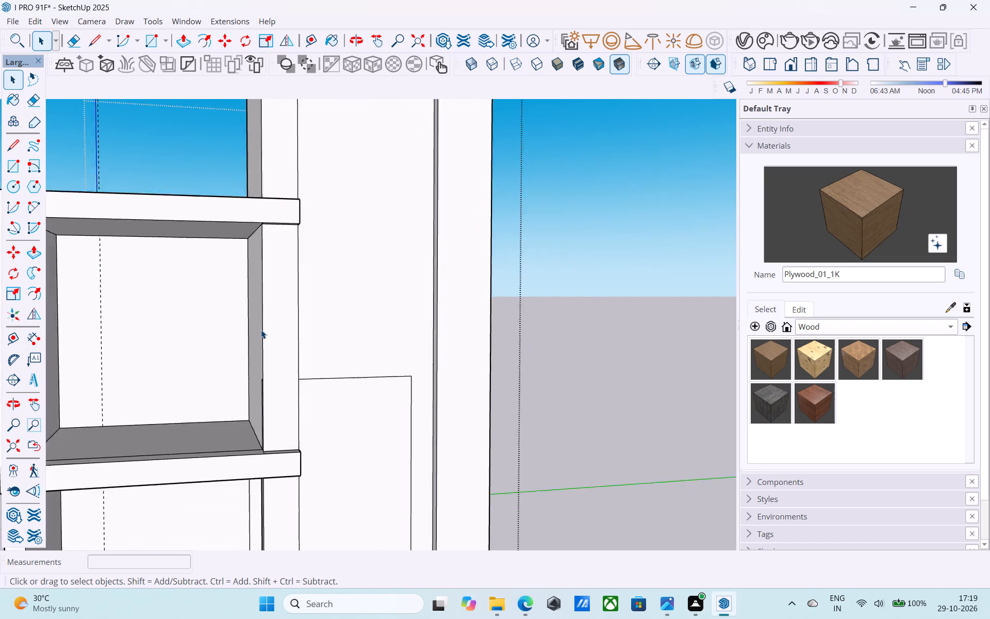
{"action": "scroll", "coordinate": [261, 330], "scroll_direction": "down", "scroll_amount": 3}
{"action": "middle_click_drag", "start_coordinate": [273, 328], "coordinate": [304, 323]}
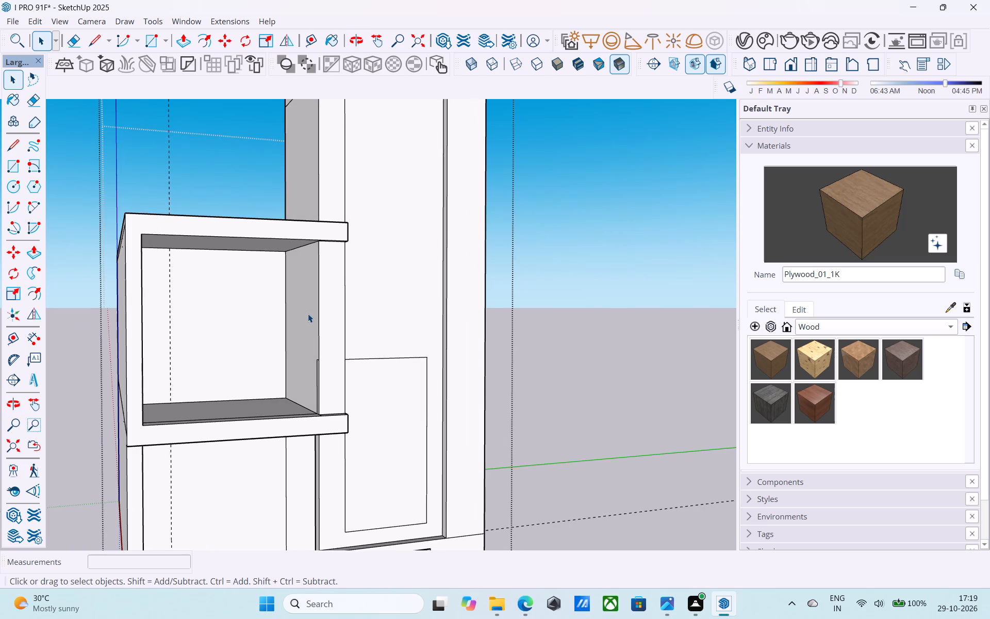
Examine the front facade where the C-shaped band meets the outlined lower panel, from several heights and angles.
{"action": "middle_click_drag", "start_coordinate": [308, 314], "coordinate": [299, 268]}
{"action": "scroll", "coordinate": [299, 267], "scroll_direction": "down", "scroll_amount": 8}
{"action": "middle_click_drag", "start_coordinate": [326, 258], "coordinate": [306, 334]}
{"action": "scroll", "coordinate": [308, 348], "scroll_direction": "up", "scroll_amount": 6}
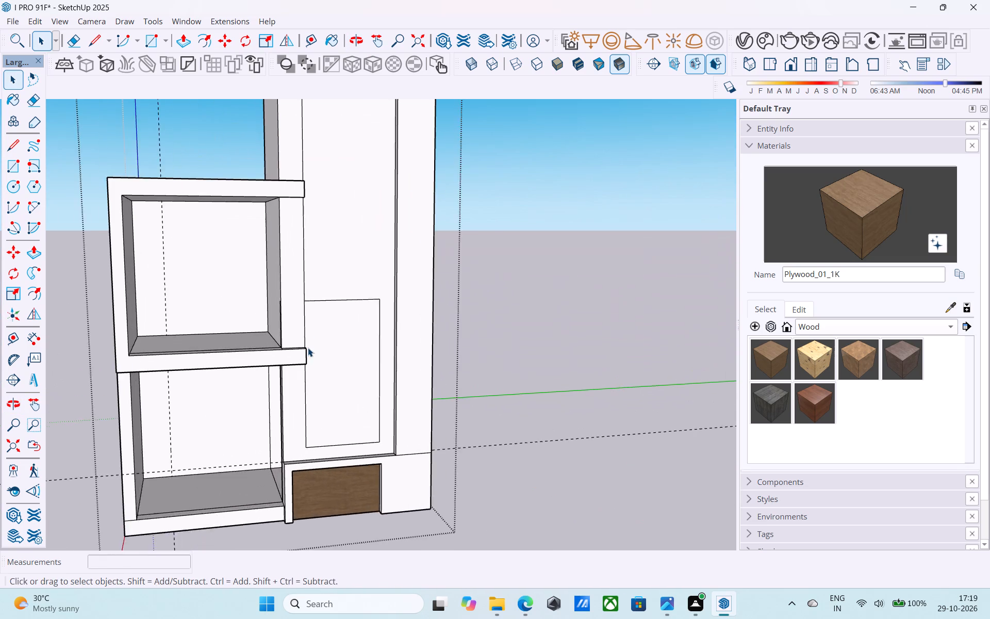
{"action": "scroll", "coordinate": [308, 348], "scroll_direction": "up", "scroll_amount": 1}
{"action": "scroll", "coordinate": [310, 348], "scroll_direction": "down", "scroll_amount": 3}
{"action": "middle_click_drag", "start_coordinate": [310, 348], "coordinate": [309, 377]}
{"action": "scroll", "coordinate": [317, 323], "scroll_direction": "up", "scroll_amount": 5}
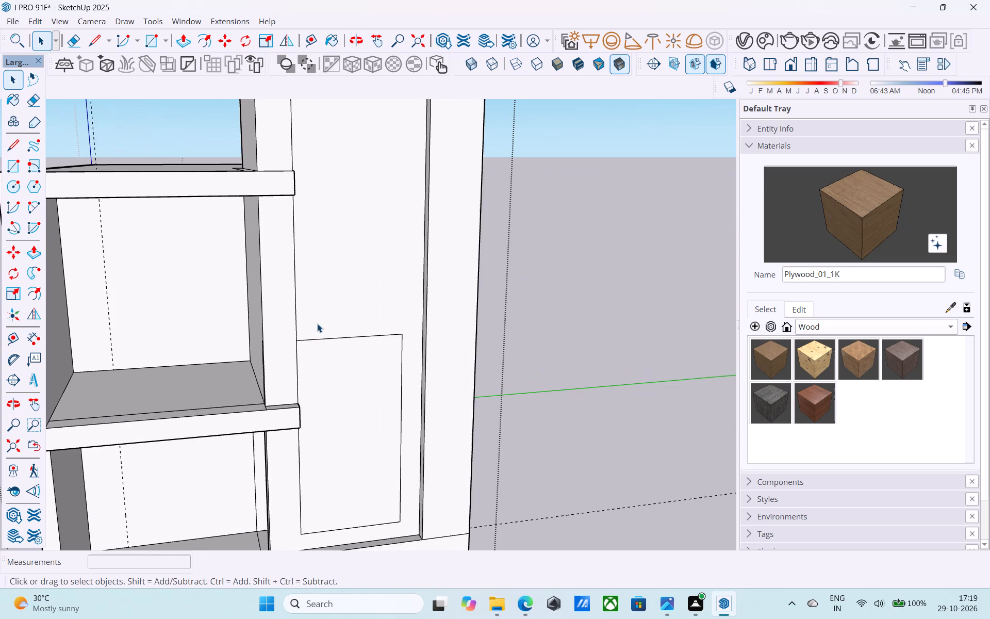
{"action": "scroll", "coordinate": [317, 323], "scroll_direction": "down", "scroll_amount": 6}
{"action": "middle_click_drag", "start_coordinate": [332, 373], "coordinate": [334, 396]}
{"action": "scroll", "coordinate": [312, 373], "scroll_direction": "up", "scroll_amount": 6}
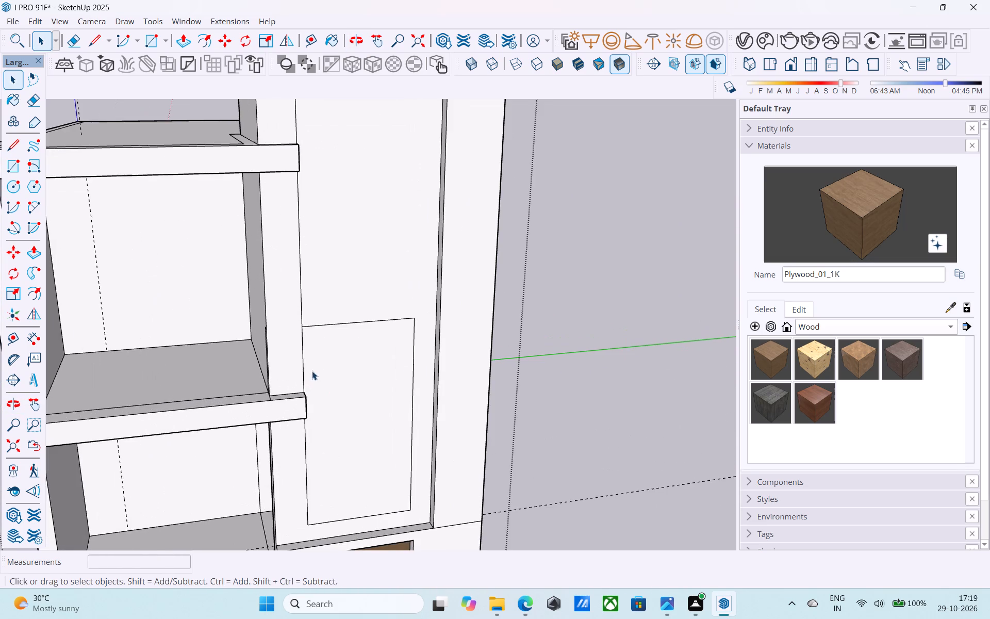
{"action": "scroll", "coordinate": [318, 363], "scroll_direction": "down", "scroll_amount": 1}
{"action": "middle_click_drag", "start_coordinate": [318, 363], "coordinate": [330, 410]}
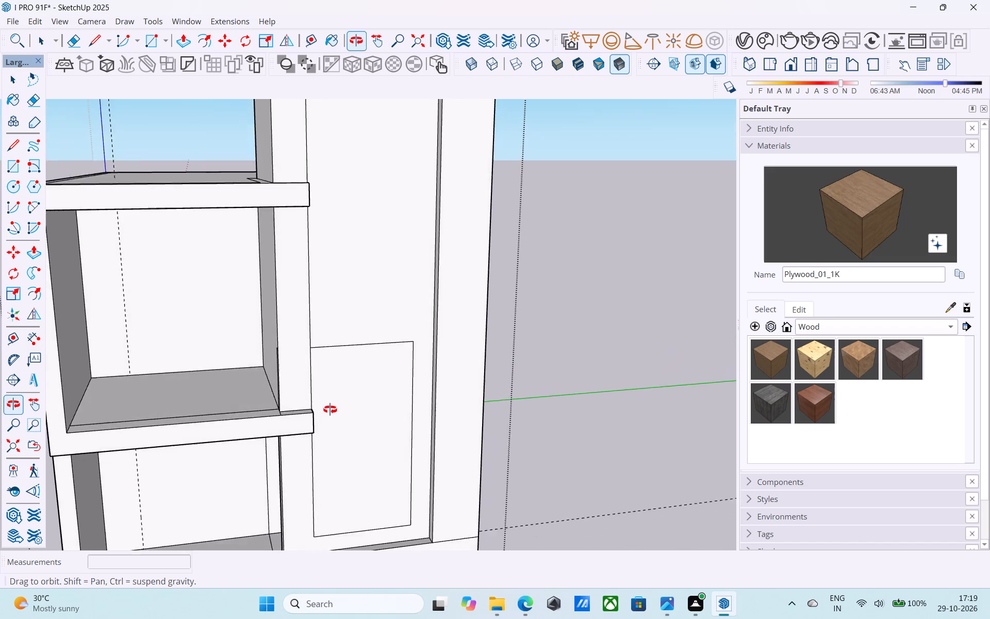
{"action": "middle_click_drag", "start_coordinate": [330, 410], "coordinate": [330, 404]}
{"action": "middle_click_drag", "start_coordinate": [348, 318], "coordinate": [337, 415]}
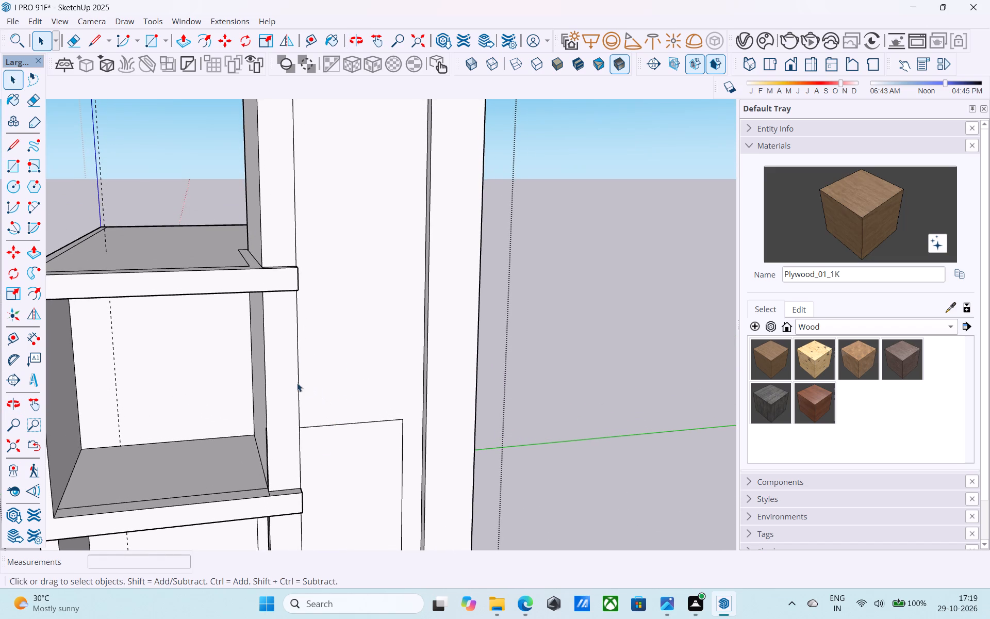
Draw a 6" horizontal line from the lower panel's top corner outward across the side post.
{"action": "scroll", "coordinate": [298, 426], "scroll_direction": "up", "scroll_amount": 6}
{"action": "key", "text": "l"}
{"action": "left_click", "coordinate": [299, 431]}
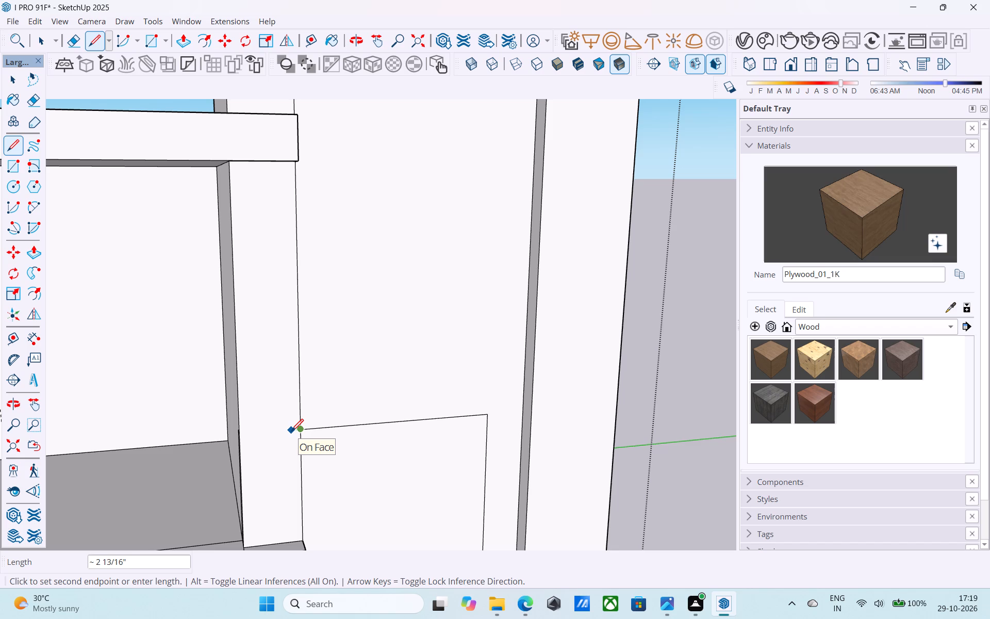
{"action": "type", "text": "6\""}
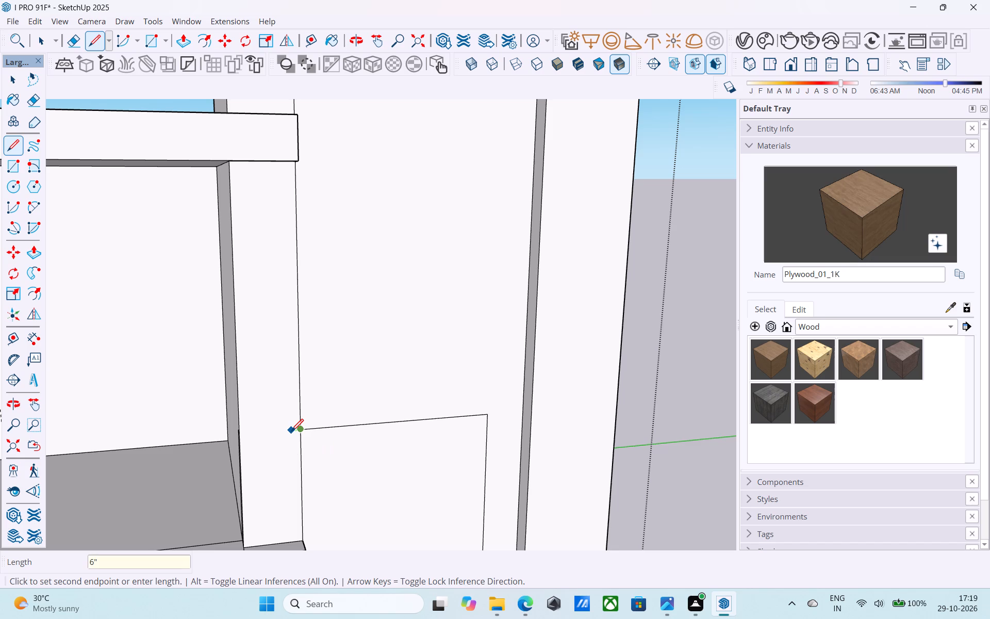
{"action": "key", "text": "Return"}
Draw a rectangle about 6'2" wide and 4'2" high above the lower panel, starting from the 6" line's outer end.
{"action": "key", "text": "r"}
{"action": "left_click", "coordinate": [281, 435]}
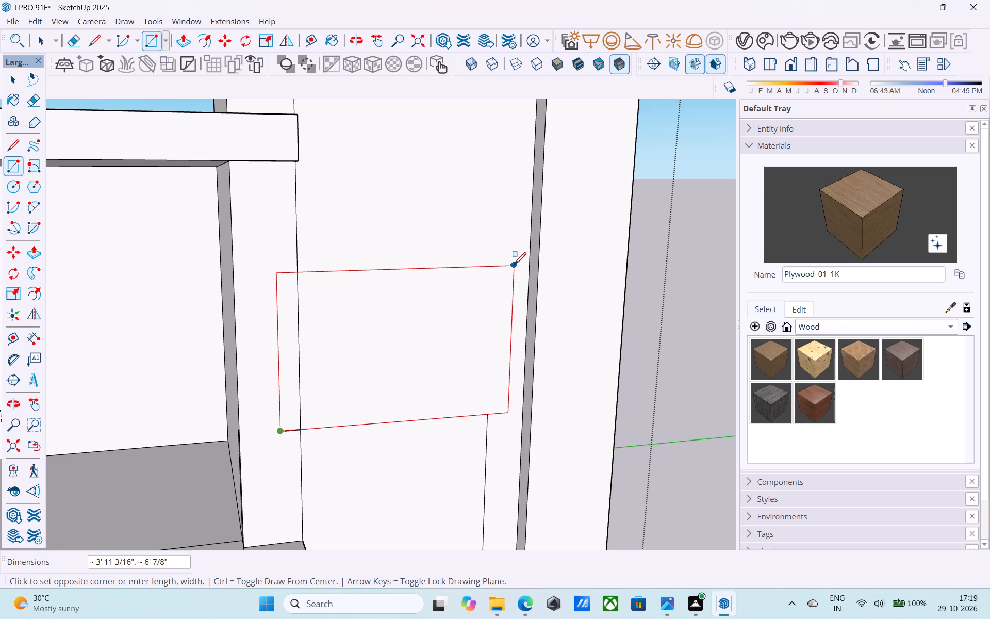
{"action": "middle_click_drag", "start_coordinate": [514, 265], "coordinate": [484, 268]}
{"action": "scroll", "coordinate": [485, 268], "scroll_direction": "down", "scroll_amount": 4}
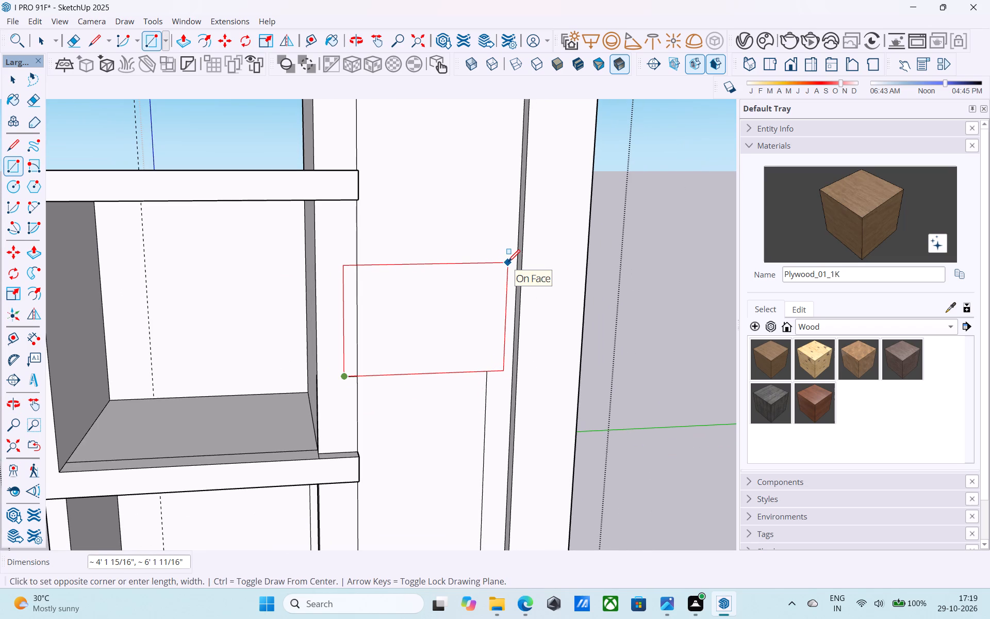
{"action": "left_click", "coordinate": [508, 263]}
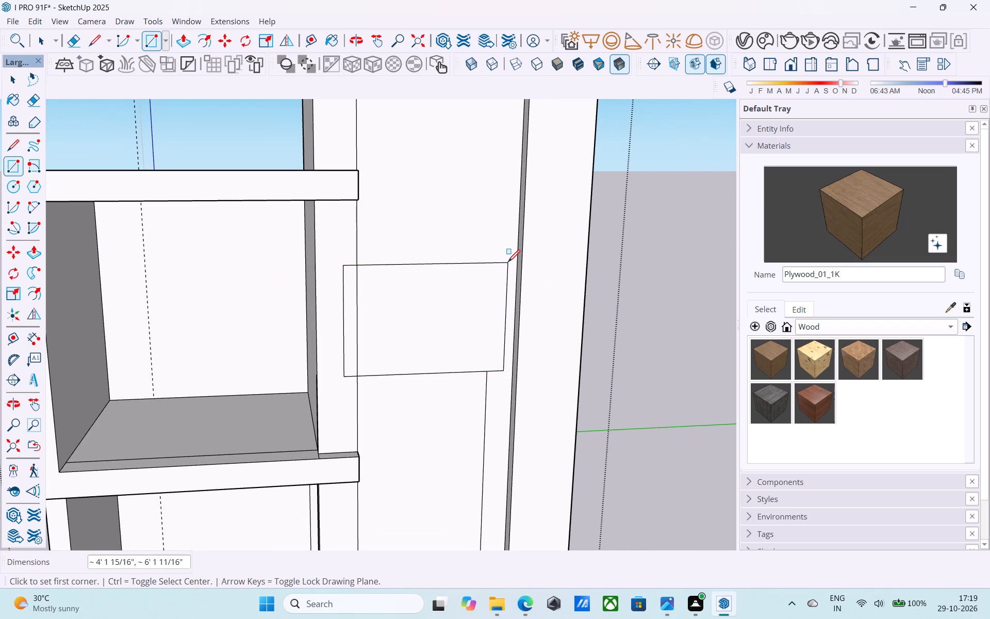
Erase the vertical side-post edge crossing the inside of the new rectangle.
{"action": "key", "text": "e"}
{"action": "left_click_drag", "start_coordinate": [375, 333], "coordinate": [362, 327]}
{"action": "left_click", "coordinate": [359, 327]}
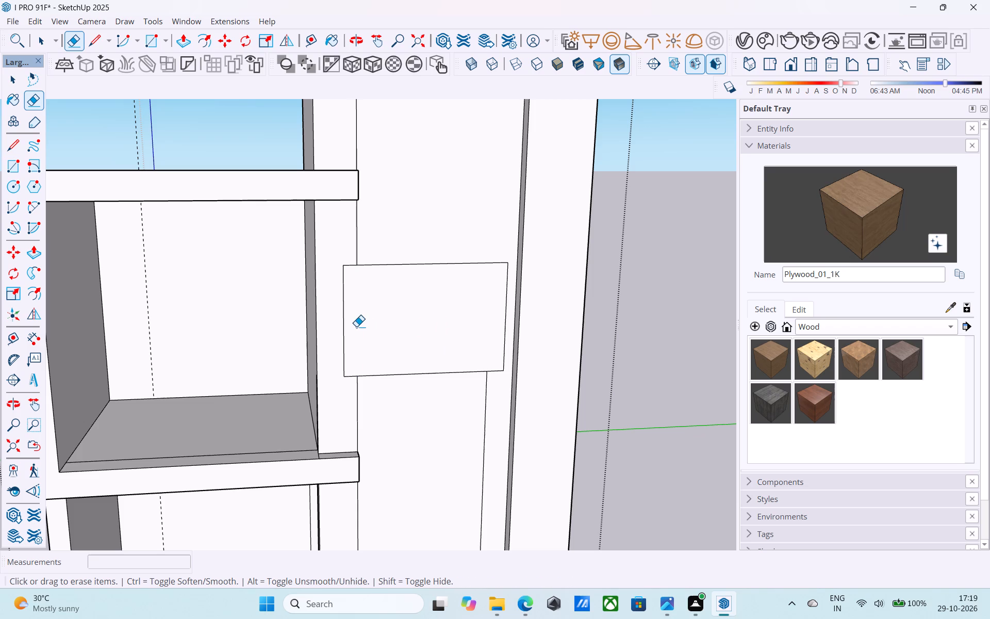
Offset the new rectangle's outline inward by 3" to form a window-like frame.
{"action": "key", "text": "space"}
{"action": "left_click", "coordinate": [357, 327]}
{"action": "key", "text": "f"}
{"action": "left_click", "coordinate": [357, 327]}
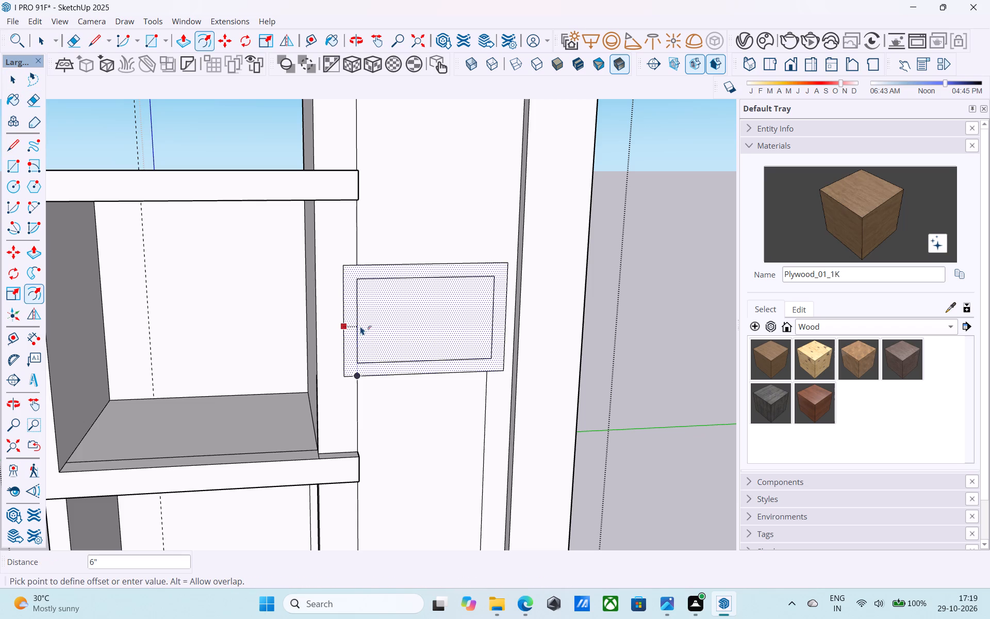
{"action": "key", "text": "3"}
{"action": "key", "text": "shift+quotedbl"}
{"action": "key", "text": "Return"}
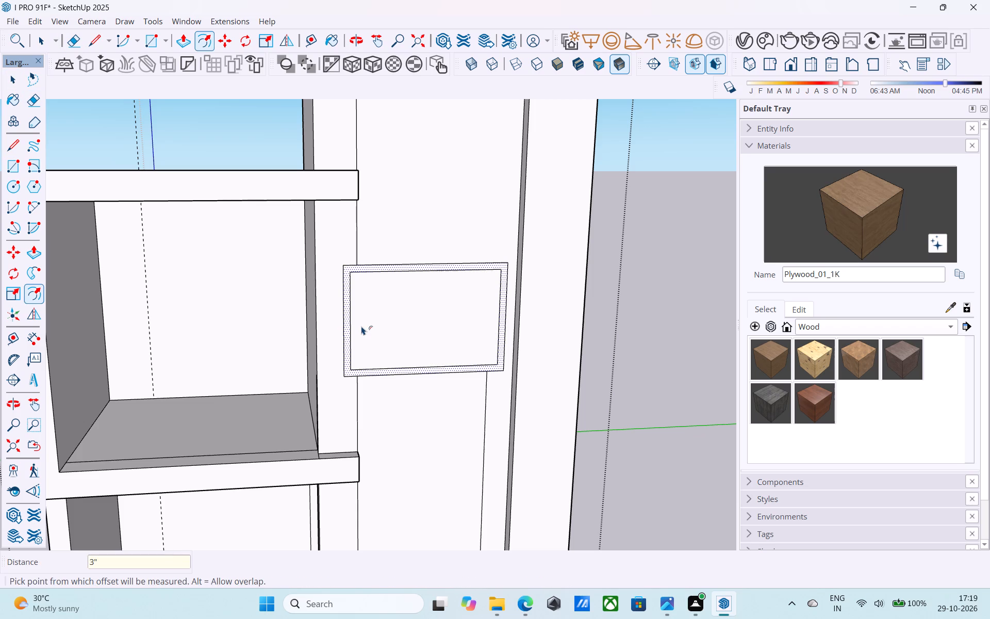
{"action": "key", "text": "space"}
Erase the vertical edge between the upper band's end and the top of the framed rectangle.
{"action": "scroll", "coordinate": [362, 325], "scroll_direction": "down", "scroll_amount": 6}
{"action": "middle_click", "coordinate": [368, 327]}
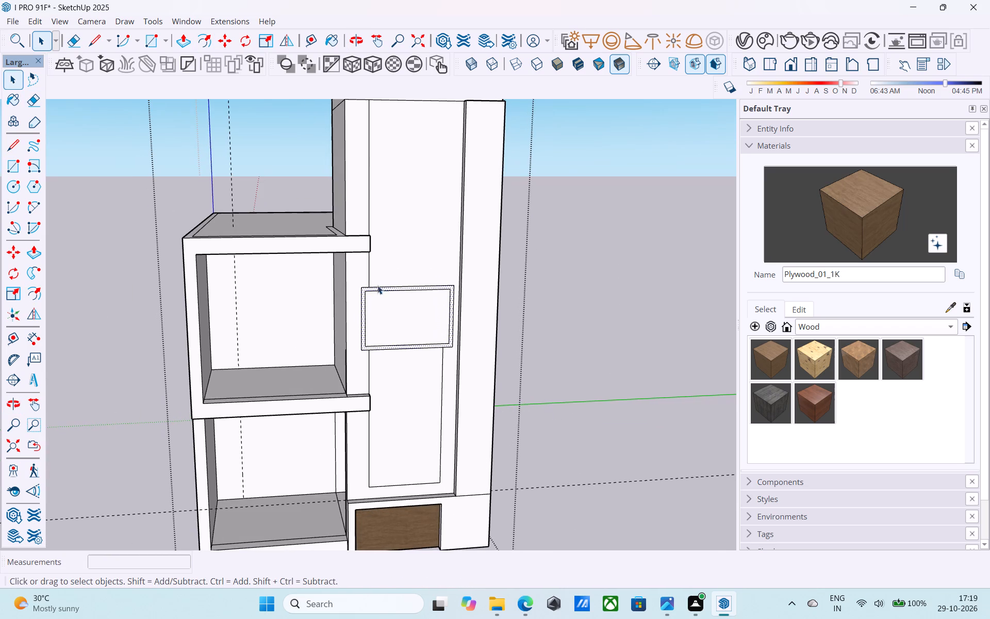
{"action": "scroll", "coordinate": [378, 281], "scroll_direction": "up", "scroll_amount": 4}
{"action": "key", "text": "e"}
{"action": "left_click_drag", "start_coordinate": [376, 278], "coordinate": [362, 271]}
{"action": "scroll", "coordinate": [370, 288], "scroll_direction": "down", "scroll_amount": 5}
{"action": "key", "text": "space"}
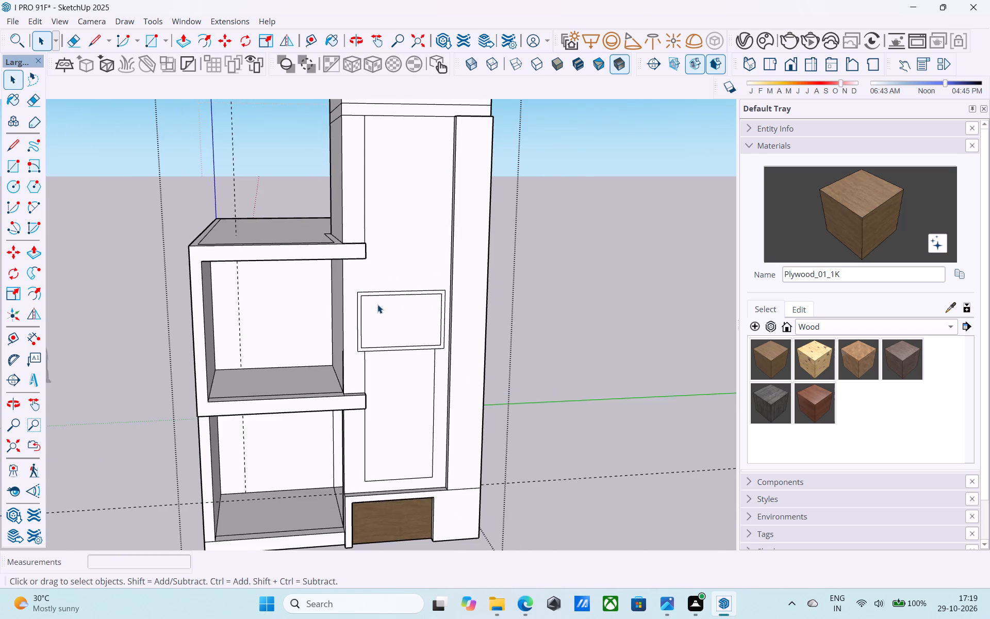
Draw a 2' line upward along the side-post edge from the top of the upper band's inner end.
{"action": "scroll", "coordinate": [377, 304], "scroll_direction": "down", "scroll_amount": 3}
{"action": "middle_click_drag", "start_coordinate": [377, 304], "coordinate": [389, 427]}
{"action": "middle_click_drag", "start_coordinate": [387, 359], "coordinate": [387, 385], "text": "shift"}
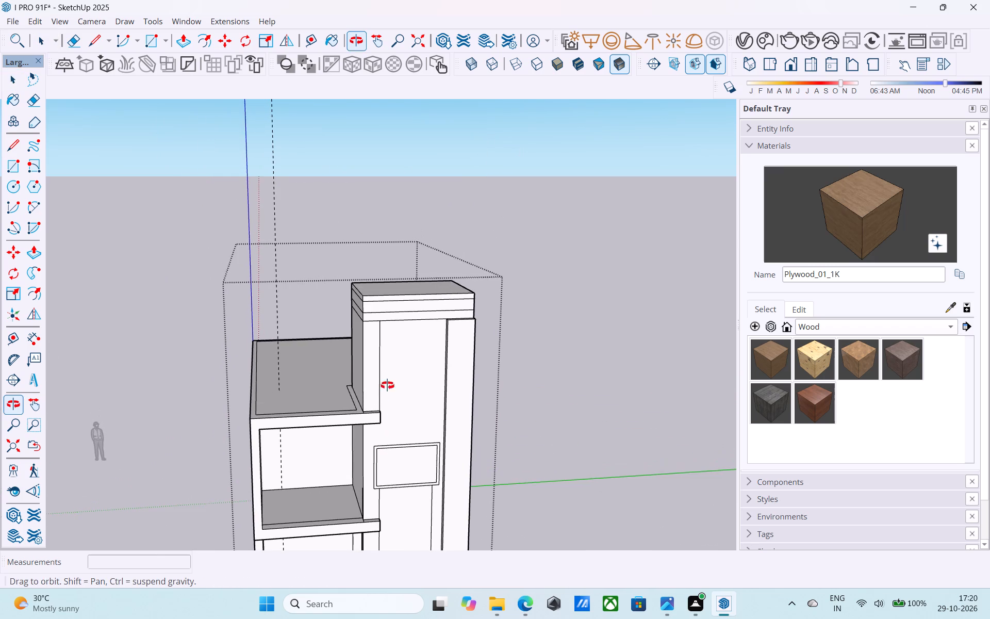
{"action": "middle_click_drag", "start_coordinate": [387, 385], "coordinate": [386, 375], "text": "shift"}
{"action": "scroll", "coordinate": [382, 383], "scroll_direction": "up", "scroll_amount": 6}
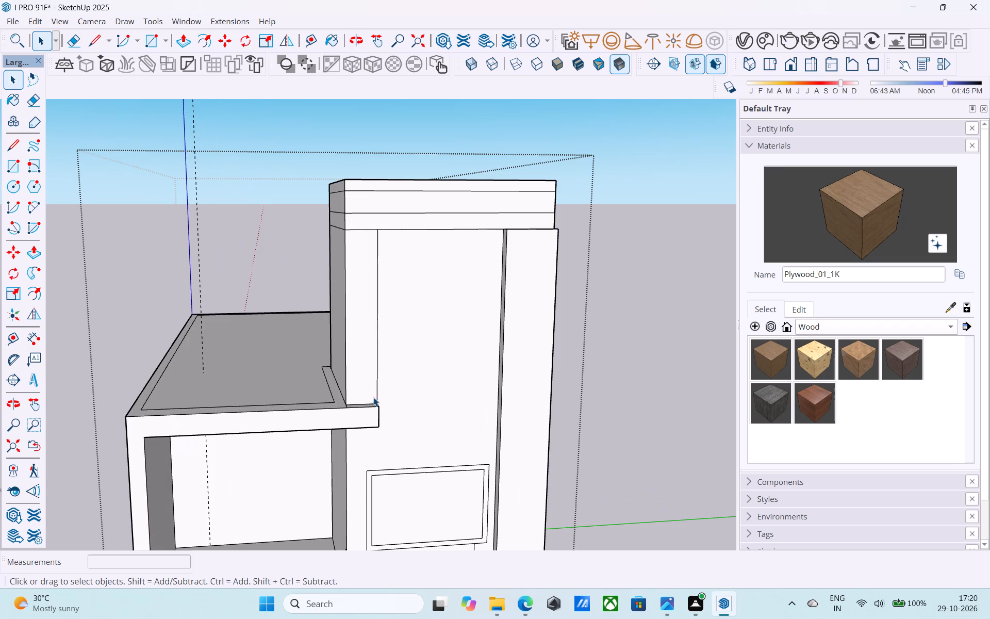
{"action": "key", "text": "l"}
{"action": "scroll", "coordinate": [376, 405], "scroll_direction": "up", "scroll_amount": 6}
{"action": "left_click", "coordinate": [377, 403]}
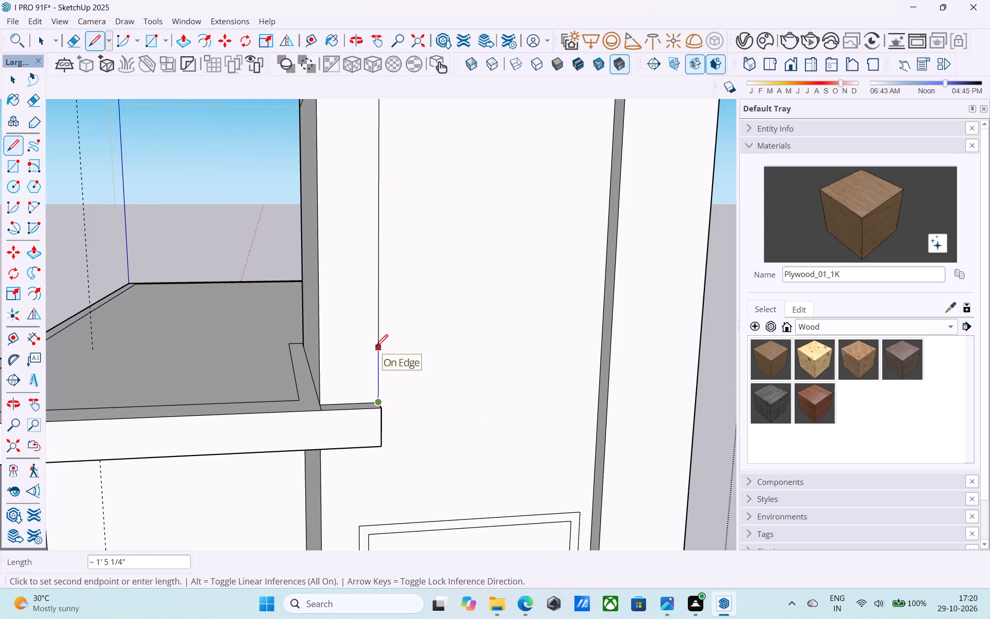
{"action": "type", "text": "2'"}
{"action": "key", "text": "Return"}
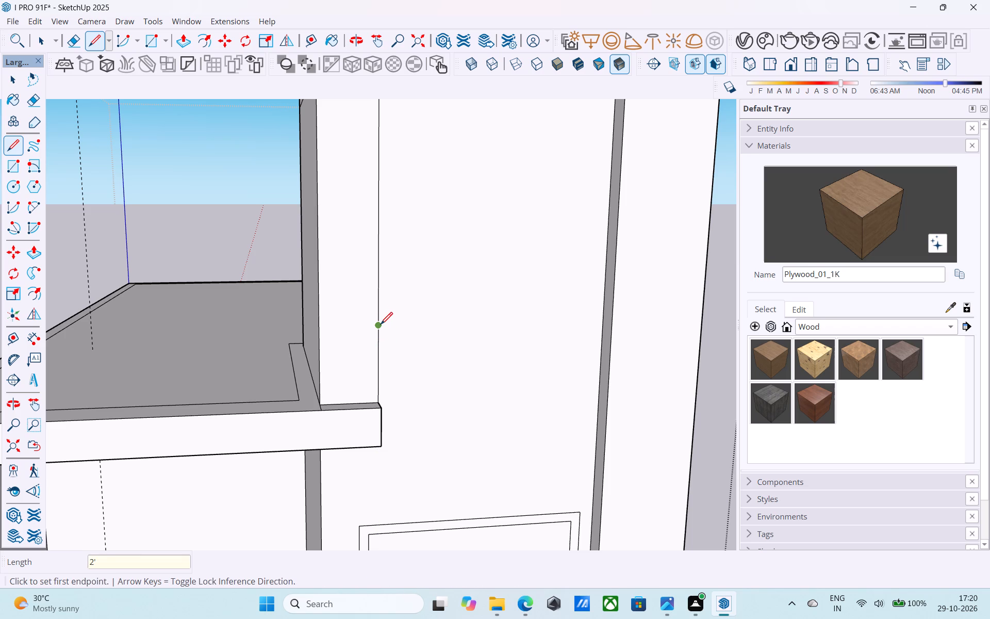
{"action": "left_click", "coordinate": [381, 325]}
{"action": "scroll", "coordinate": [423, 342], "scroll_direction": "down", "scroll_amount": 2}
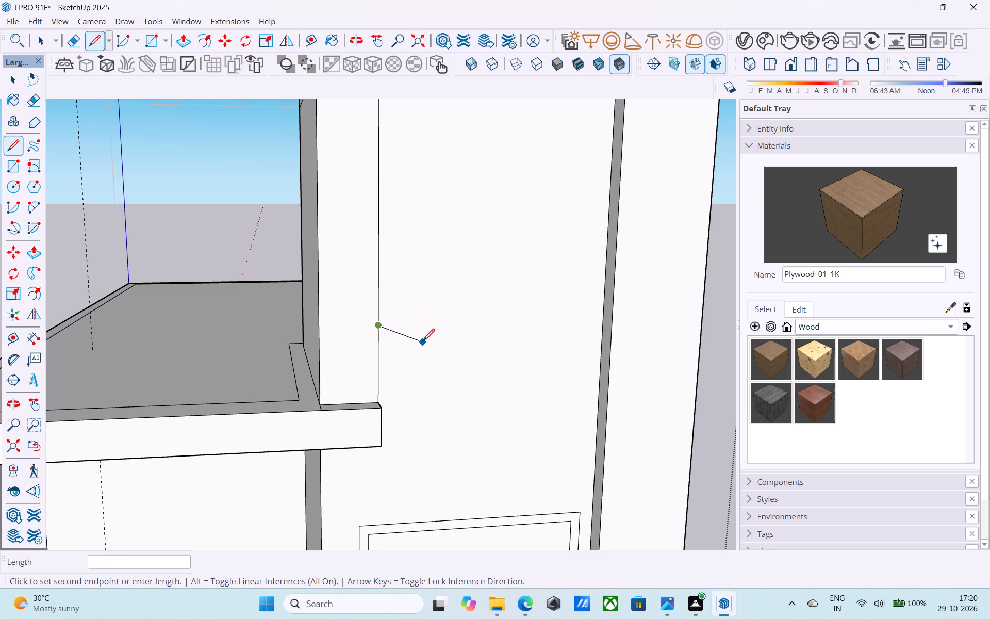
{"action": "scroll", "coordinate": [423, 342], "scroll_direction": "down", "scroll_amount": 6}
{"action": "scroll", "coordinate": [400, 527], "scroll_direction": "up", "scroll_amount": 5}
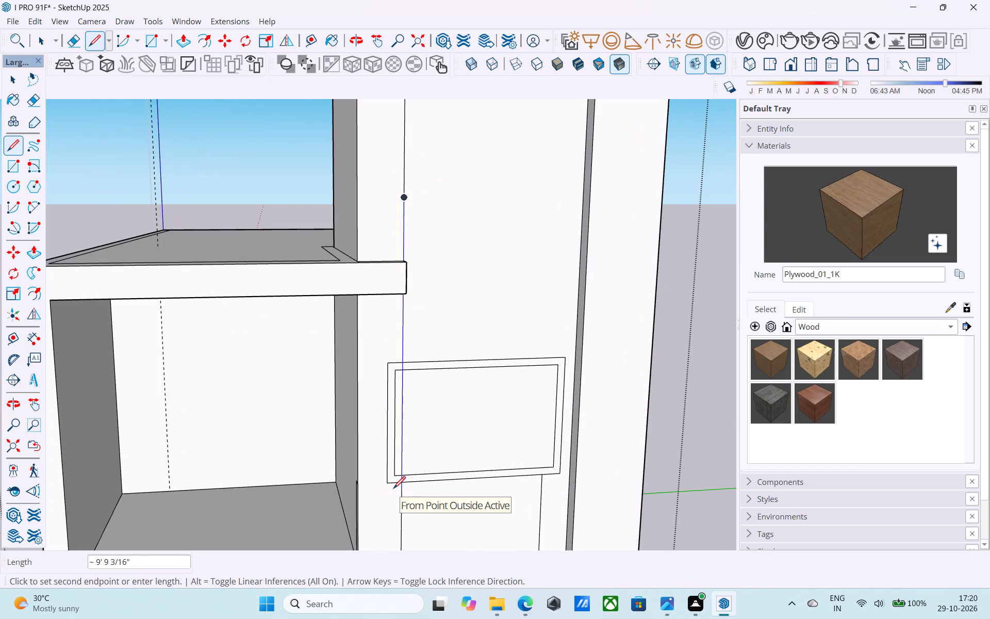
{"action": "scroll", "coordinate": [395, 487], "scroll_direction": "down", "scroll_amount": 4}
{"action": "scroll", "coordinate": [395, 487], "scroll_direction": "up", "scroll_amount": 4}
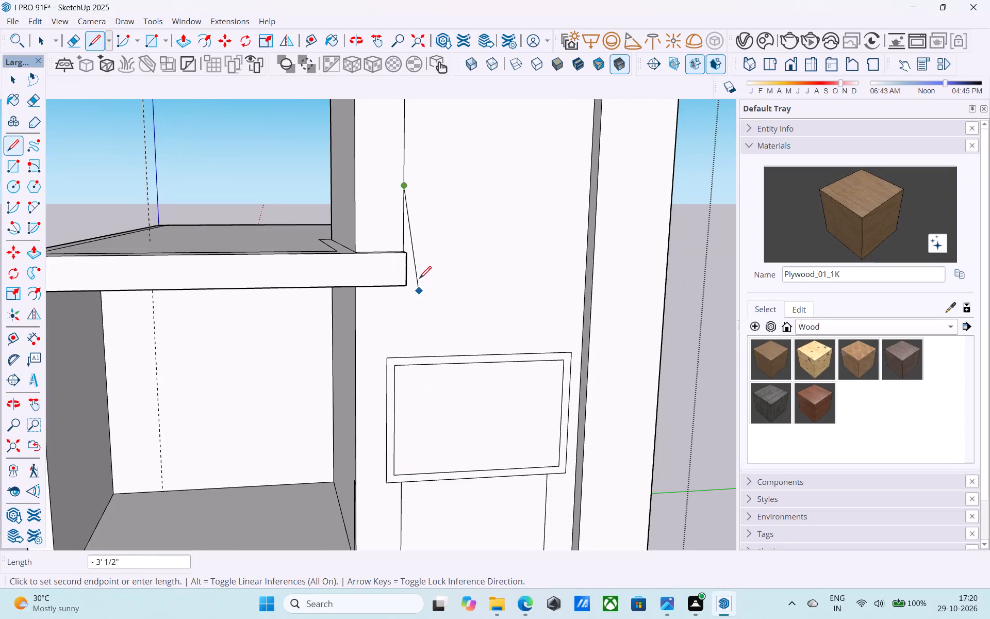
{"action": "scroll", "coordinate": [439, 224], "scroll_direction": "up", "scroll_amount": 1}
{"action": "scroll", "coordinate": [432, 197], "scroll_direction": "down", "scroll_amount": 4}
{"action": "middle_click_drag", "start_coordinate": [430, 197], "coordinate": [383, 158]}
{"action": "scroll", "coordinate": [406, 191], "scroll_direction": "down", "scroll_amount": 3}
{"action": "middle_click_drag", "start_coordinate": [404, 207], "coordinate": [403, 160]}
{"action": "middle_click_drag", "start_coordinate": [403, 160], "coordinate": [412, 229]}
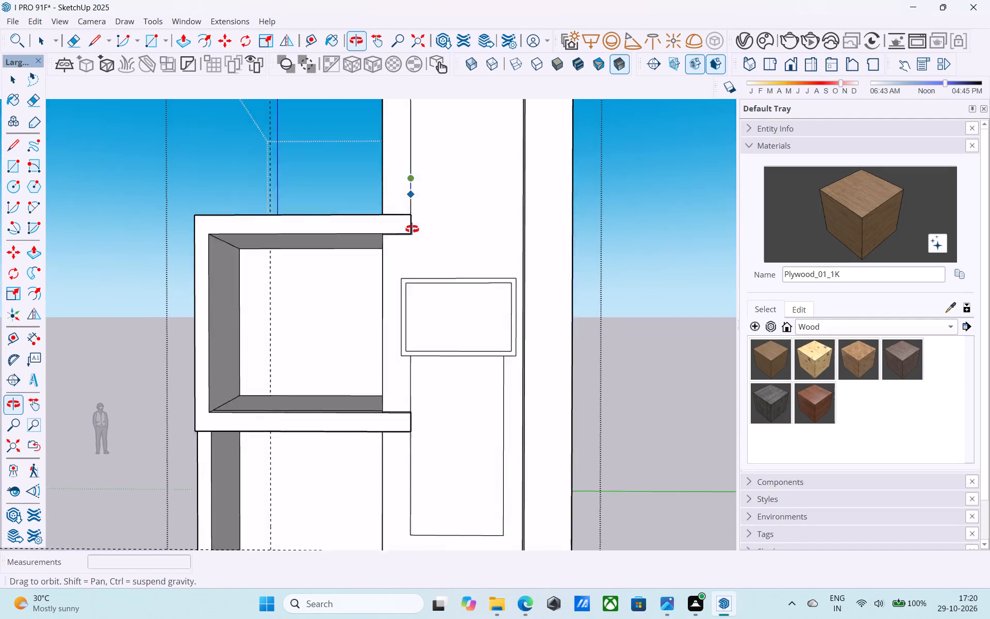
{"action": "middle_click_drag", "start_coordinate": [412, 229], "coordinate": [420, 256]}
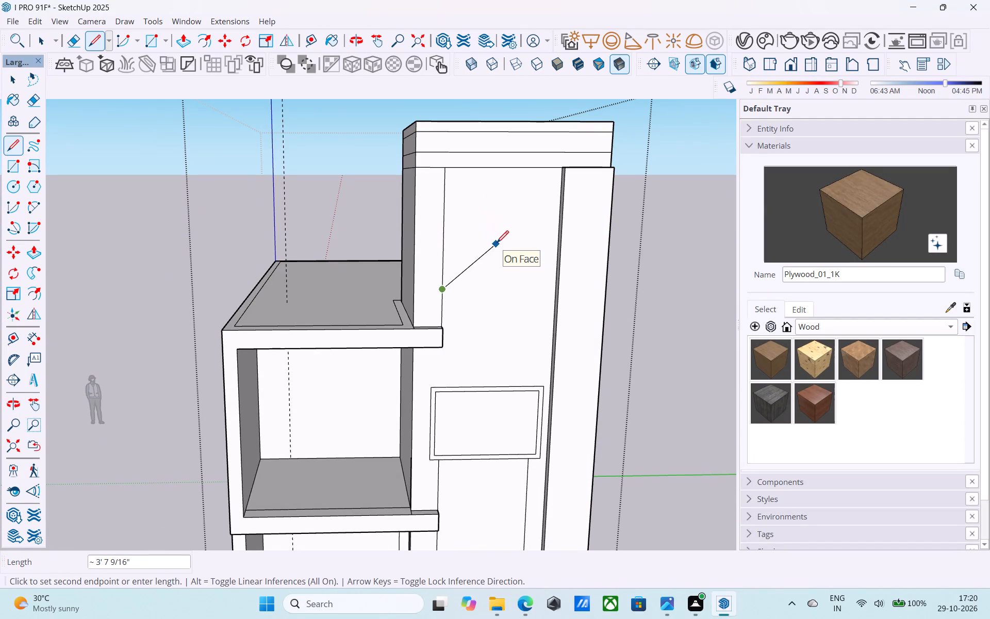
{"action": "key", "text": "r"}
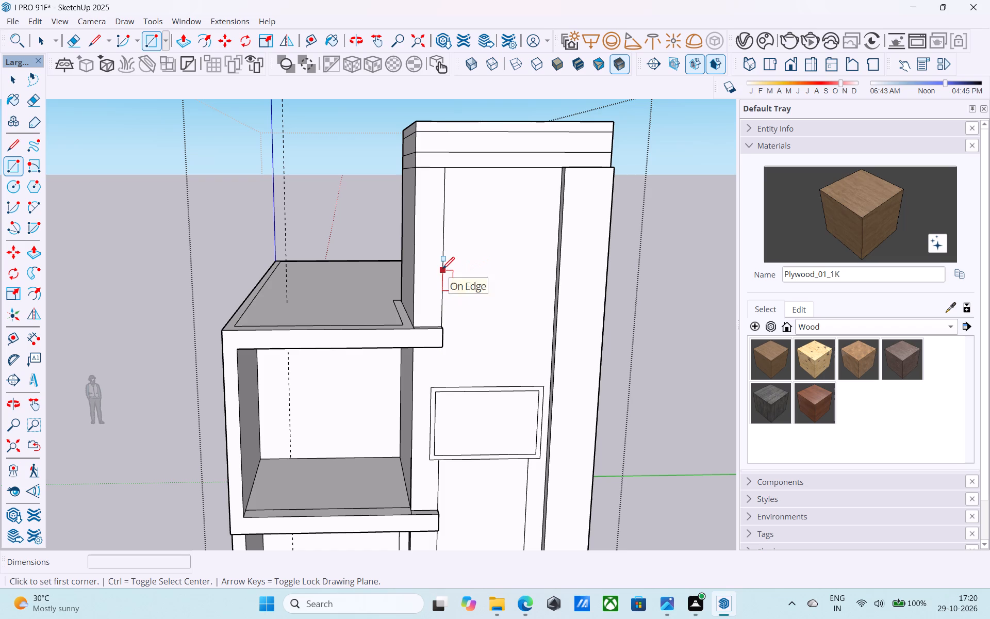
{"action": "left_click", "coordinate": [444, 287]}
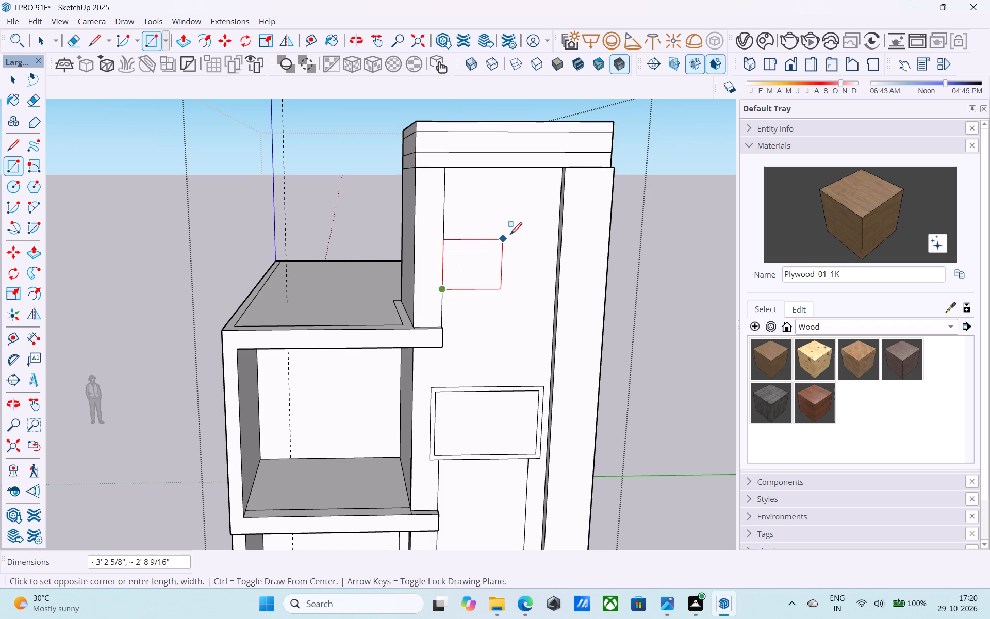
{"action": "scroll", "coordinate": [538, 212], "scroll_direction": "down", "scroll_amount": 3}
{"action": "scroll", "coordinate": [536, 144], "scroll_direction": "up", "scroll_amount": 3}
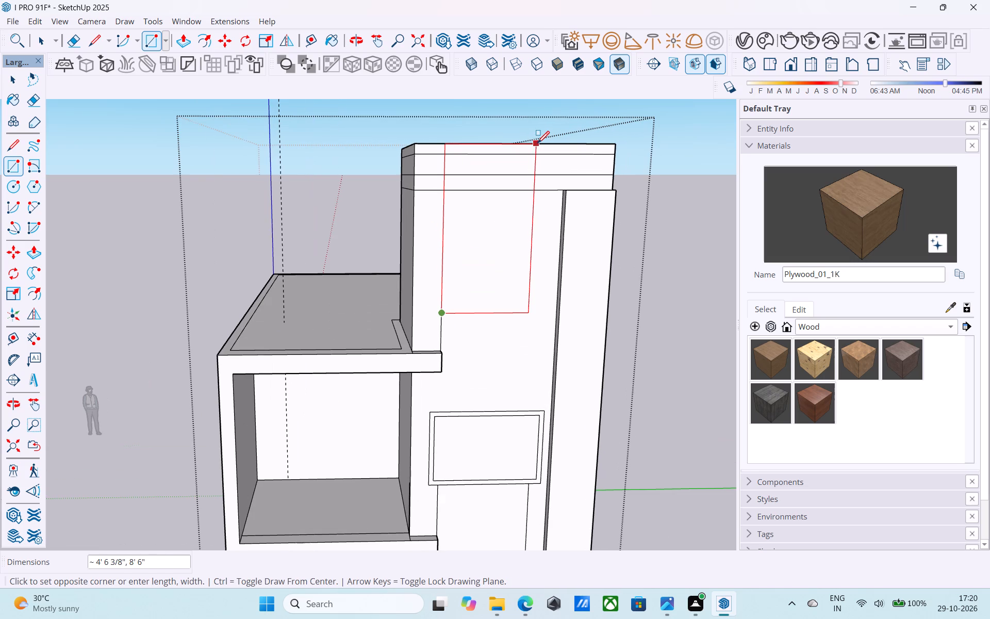
Draw an 18' vertical line from the lower panel's far top corner, at the frame's bottom edge, up to the tower's top edge.
{"action": "key", "text": "l"}
{"action": "scroll", "coordinate": [565, 271], "scroll_direction": "down", "scroll_amount": 4}
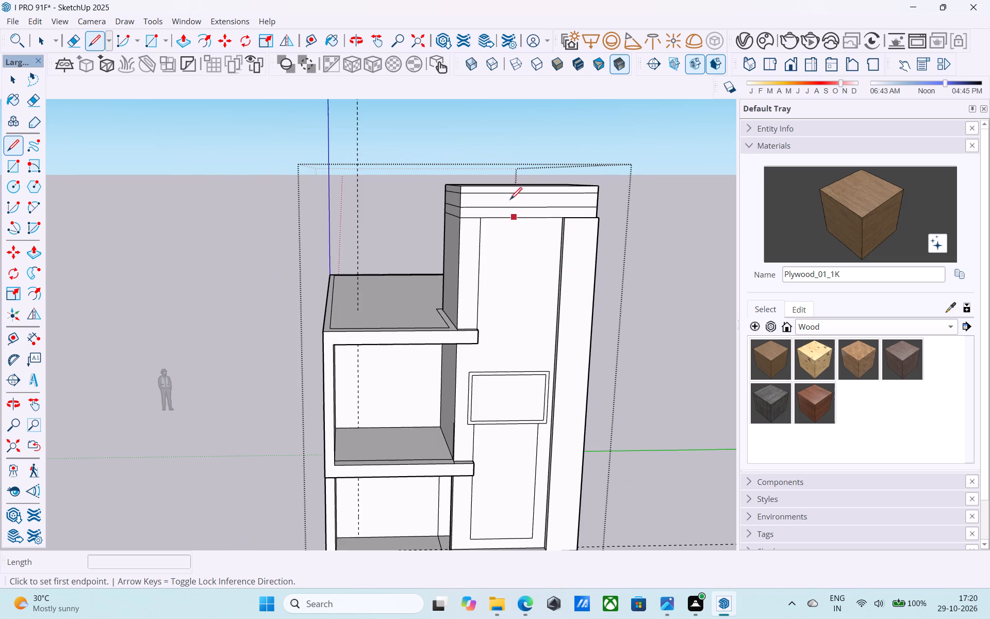
{"action": "middle_click_drag", "start_coordinate": [548, 392], "coordinate": [515, 308]}
{"action": "scroll", "coordinate": [524, 332], "scroll_direction": "up", "scroll_amount": 13}
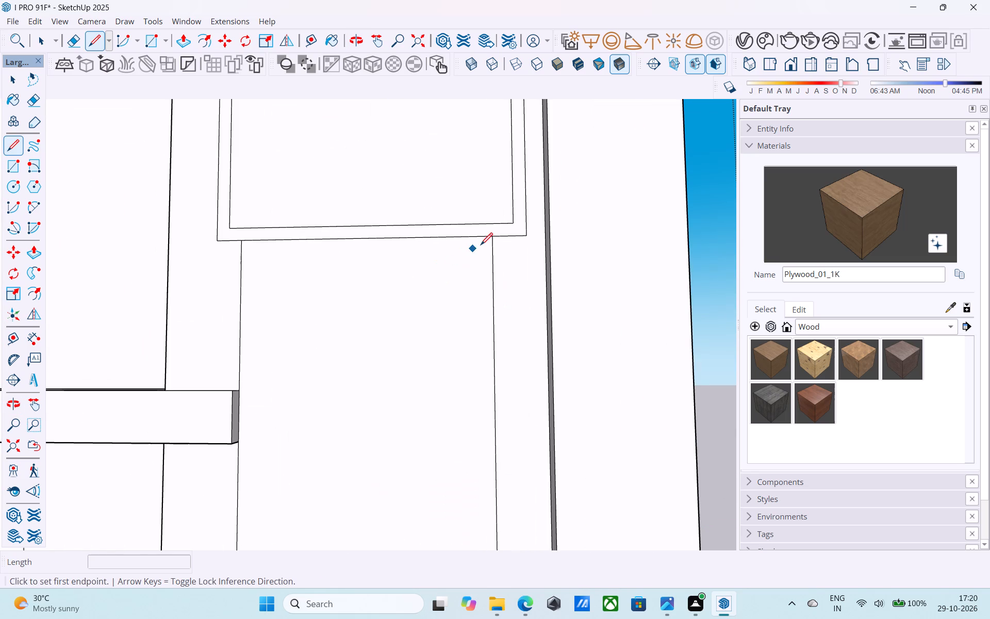
{"action": "left_click", "coordinate": [491, 236]}
{"action": "scroll", "coordinate": [455, 344], "scroll_direction": "down", "scroll_amount": 15}
{"action": "scroll", "coordinate": [458, 284], "scroll_direction": "down", "scroll_amount": 3}
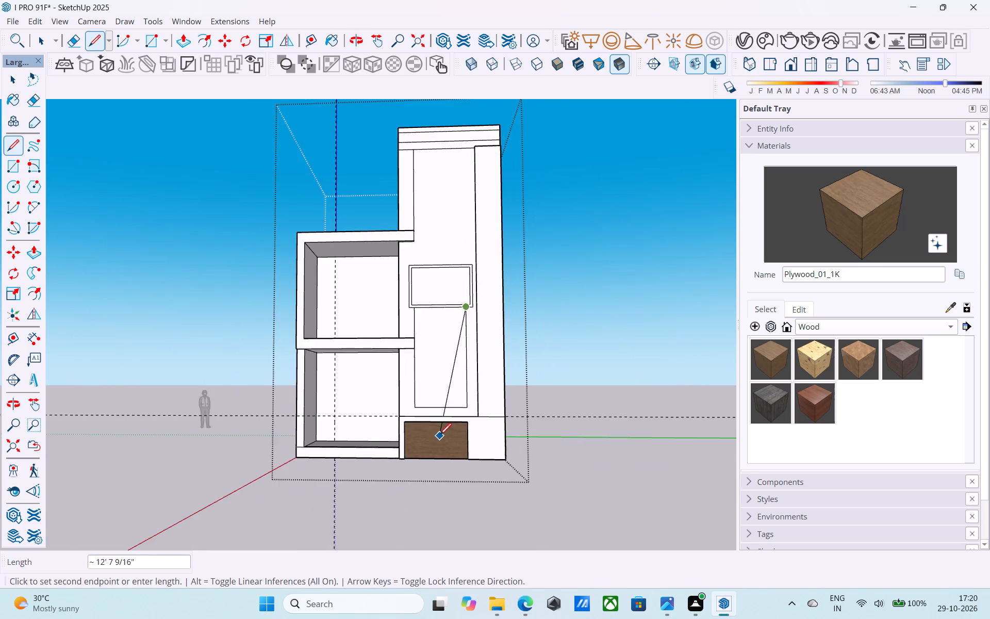
{"action": "scroll", "coordinate": [439, 436], "scroll_direction": "down", "scroll_amount": 2}
{"action": "scroll", "coordinate": [459, 258], "scroll_direction": "up", "scroll_amount": 13}
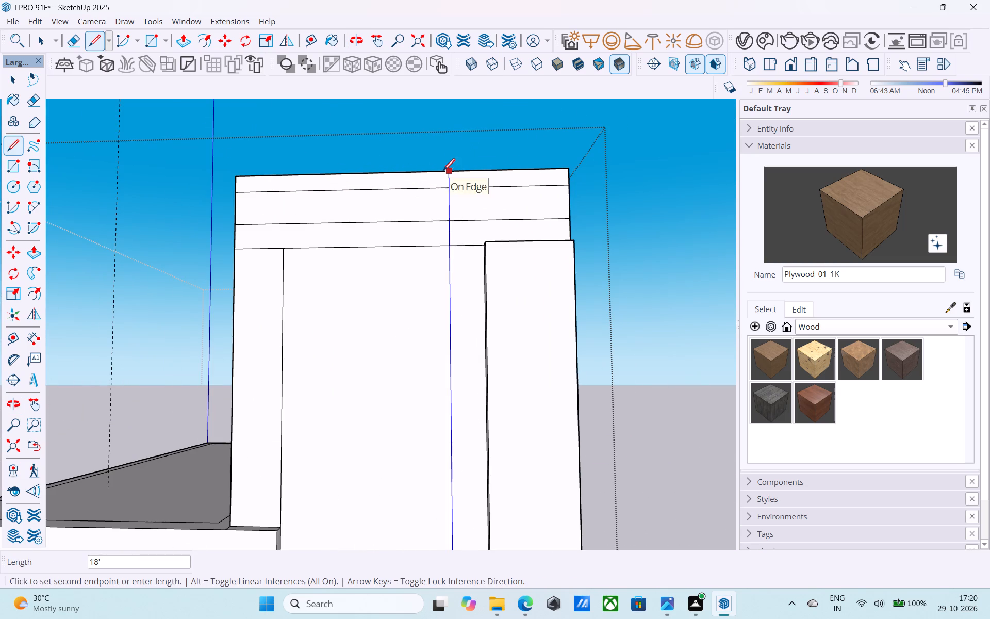
{"action": "left_click", "coordinate": [444, 172]}
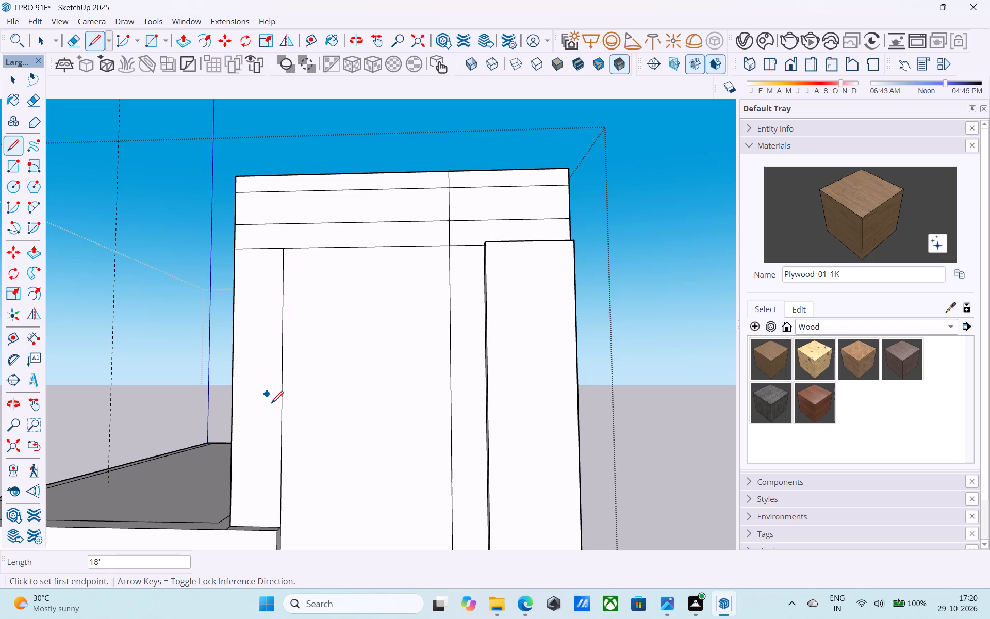
Draw a rectangle about 5' by 8'6" from the 2' line's upper end to where the 18' line meets the tower's top edge.
{"action": "key", "text": "r"}
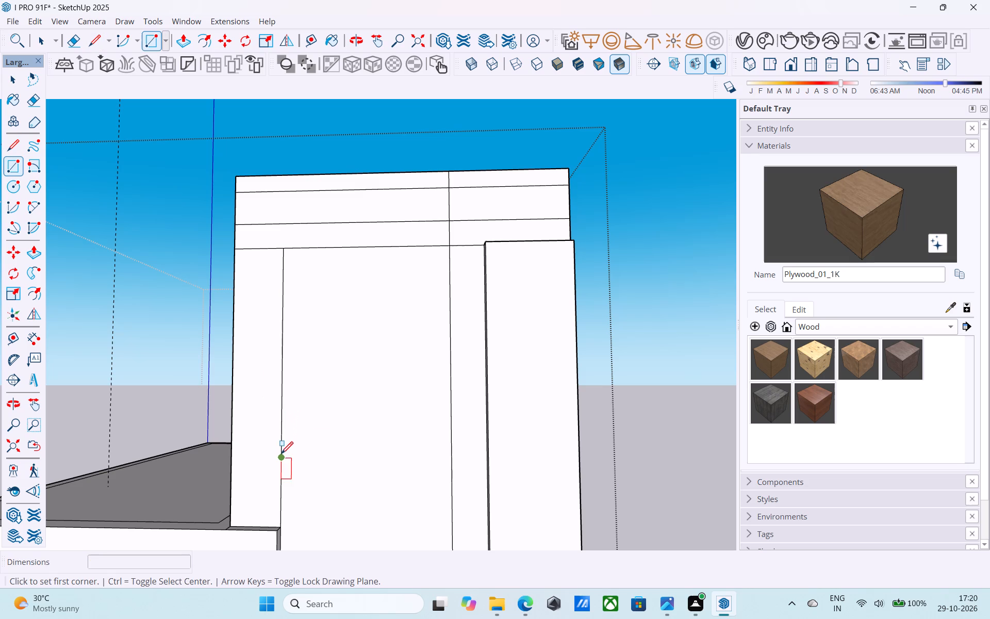
{"action": "left_click", "coordinate": [281, 458]}
{"action": "left_click", "coordinate": [449, 172]}
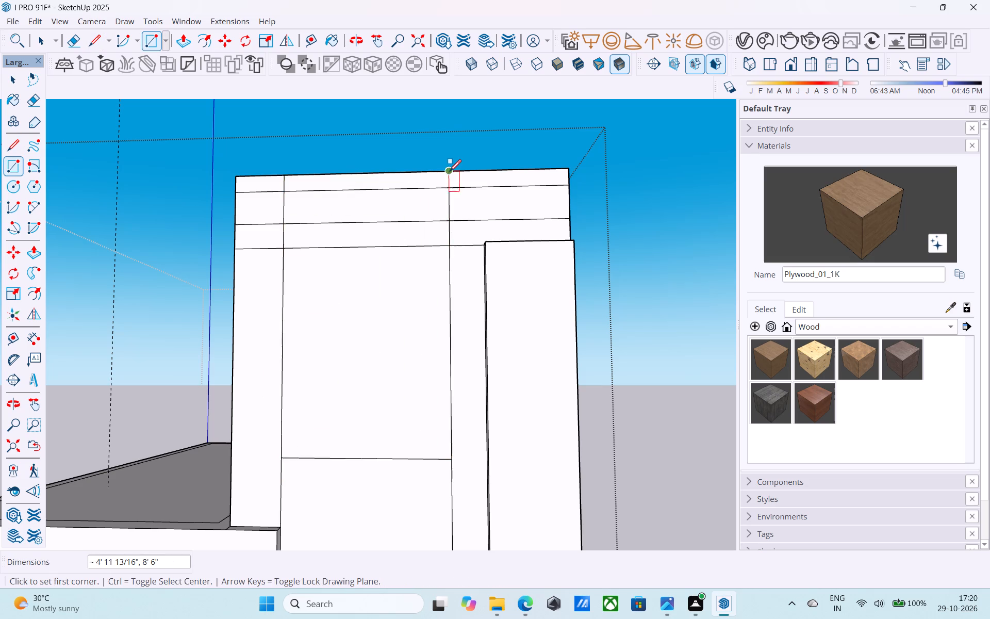
{"action": "scroll", "coordinate": [451, 181], "scroll_direction": "down", "scroll_amount": 5}
{"action": "middle_click_drag", "start_coordinate": [449, 236], "coordinate": [466, 334]}
{"action": "scroll", "coordinate": [466, 334], "scroll_direction": "up", "scroll_amount": 11}
{"action": "scroll", "coordinate": [462, 299], "scroll_direction": "down", "scroll_amount": 6}
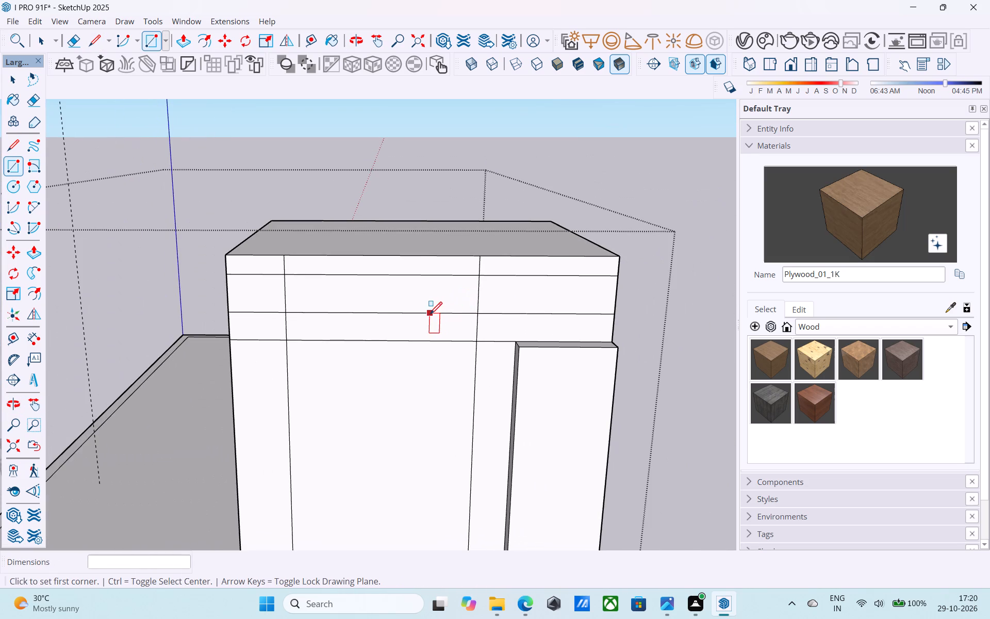
Erase all three segments of the uppermost horizontal line below the tower's top edge on the front face.
{"action": "middle_click", "coordinate": [429, 315]}
{"action": "key", "text": "e"}
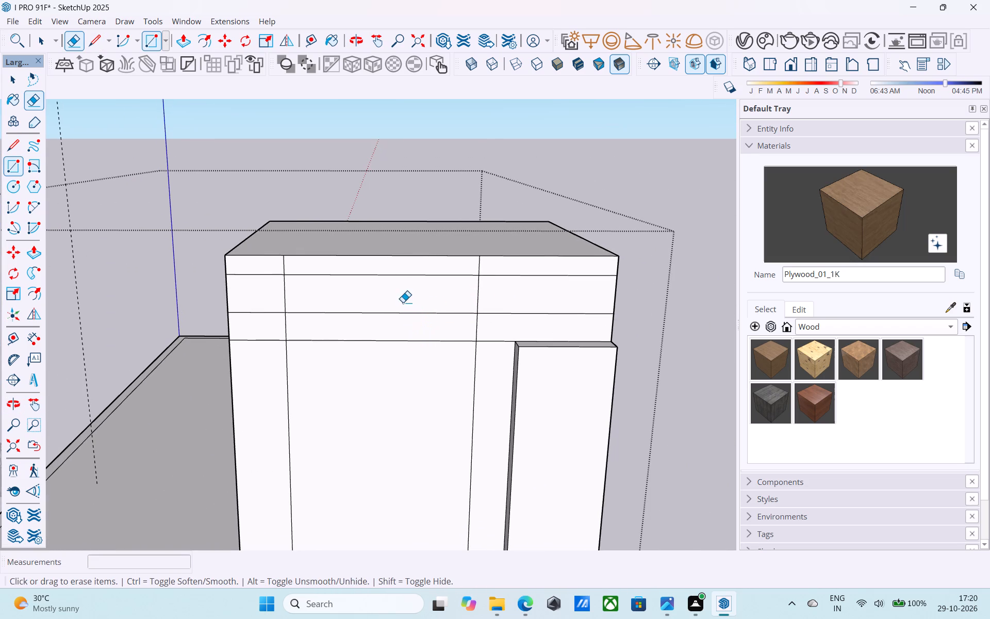
{"action": "left_click_drag", "start_coordinate": [405, 290], "coordinate": [397, 273]}
{"action": "scroll", "coordinate": [401, 275], "scroll_direction": "down", "scroll_amount": 6}
{"action": "scroll", "coordinate": [319, 285], "scroll_direction": "up", "scroll_amount": 5}
{"action": "left_click", "coordinate": [324, 271]}
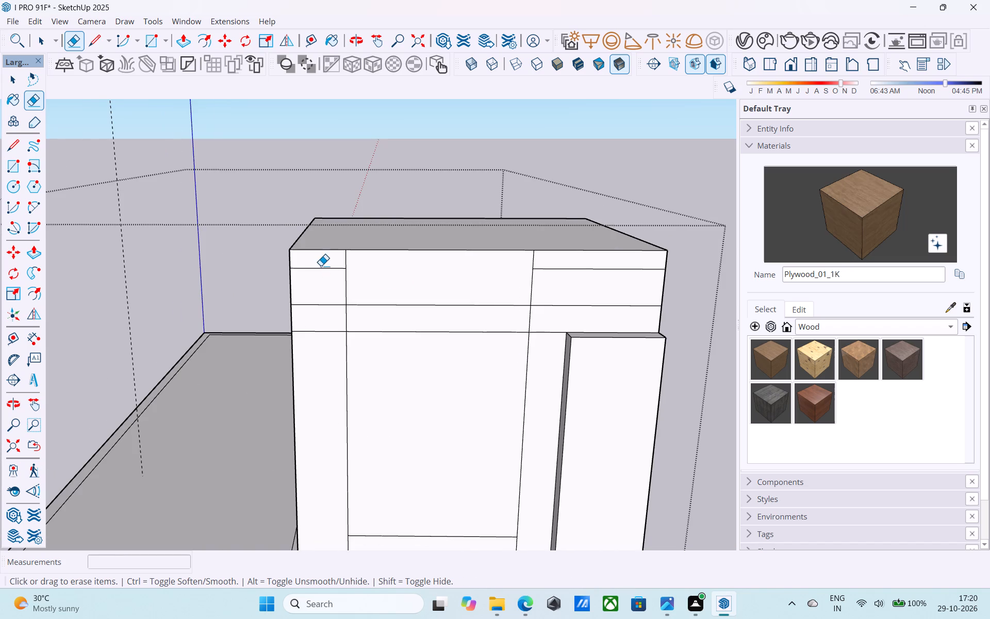
{"action": "left_click", "coordinate": [321, 265]}
{"action": "left_click_drag", "start_coordinate": [319, 264], "coordinate": [312, 279]}
{"action": "scroll", "coordinate": [287, 308], "scroll_direction": "up", "scroll_amount": 4}
{"action": "left_click_drag", "start_coordinate": [321, 183], "coordinate": [325, 198]}
{"action": "scroll", "coordinate": [315, 273], "scroll_direction": "down", "scroll_amount": 4}
{"action": "middle_click_drag", "start_coordinate": [323, 285], "coordinate": [446, 281]}
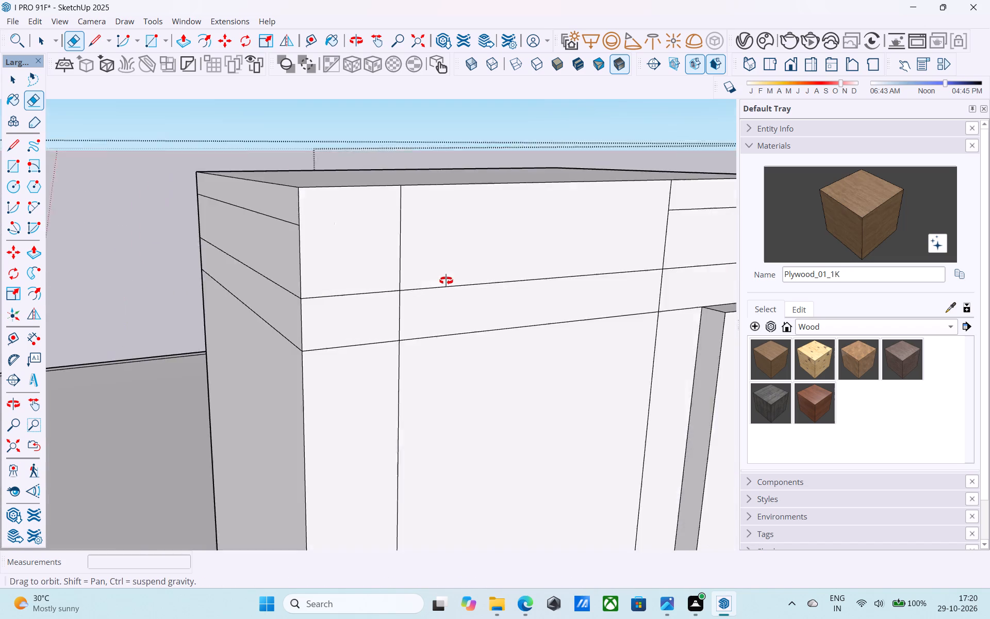
{"action": "middle_click_drag", "start_coordinate": [446, 281], "coordinate": [392, 275]}
{"action": "scroll", "coordinate": [553, 231], "scroll_direction": "down", "scroll_amount": 8}
{"action": "scroll", "coordinate": [570, 231], "scroll_direction": "up", "scroll_amount": 4}
{"action": "left_click_drag", "start_coordinate": [567, 225], "coordinate": [566, 231]}
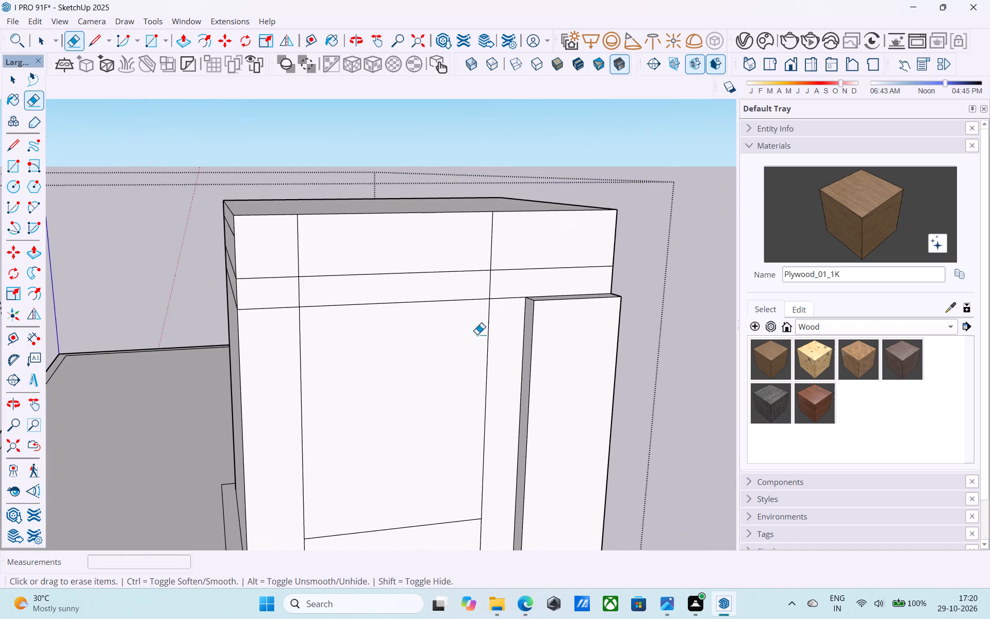
Erase the two vertical edges between the bottom of the tower's upper panel and the framed rectangle.
{"action": "scroll", "coordinate": [428, 327], "scroll_direction": "down", "scroll_amount": 5}
{"action": "middle_click_drag", "start_coordinate": [427, 340], "coordinate": [444, 314]}
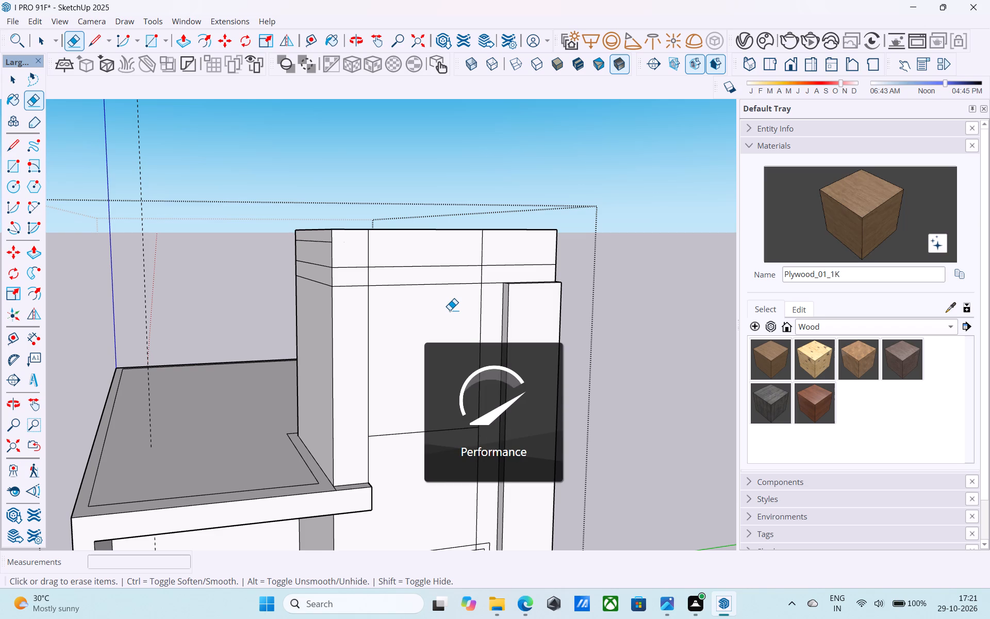
{"action": "scroll", "coordinate": [450, 310], "scroll_direction": "down", "scroll_amount": 5}
{"action": "middle_click_drag", "start_coordinate": [448, 319], "coordinate": [439, 291]}
{"action": "middle_click_drag", "start_coordinate": [421, 333], "coordinate": [393, 314]}
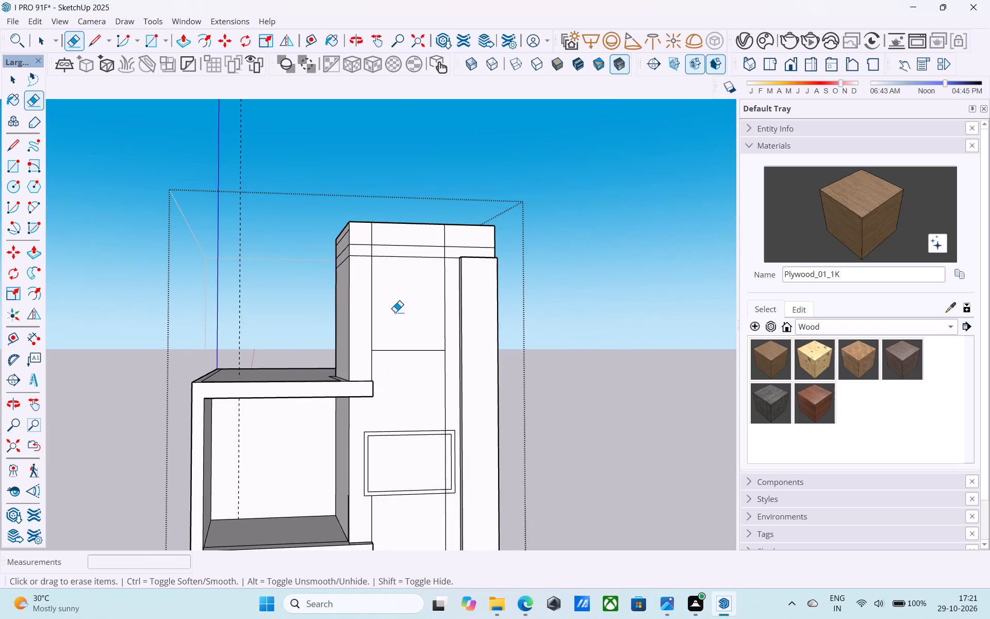
{"action": "scroll", "coordinate": [484, 306], "scroll_direction": "down", "scroll_amount": 3}
{"action": "middle_click_drag", "start_coordinate": [478, 322], "coordinate": [478, 327]}
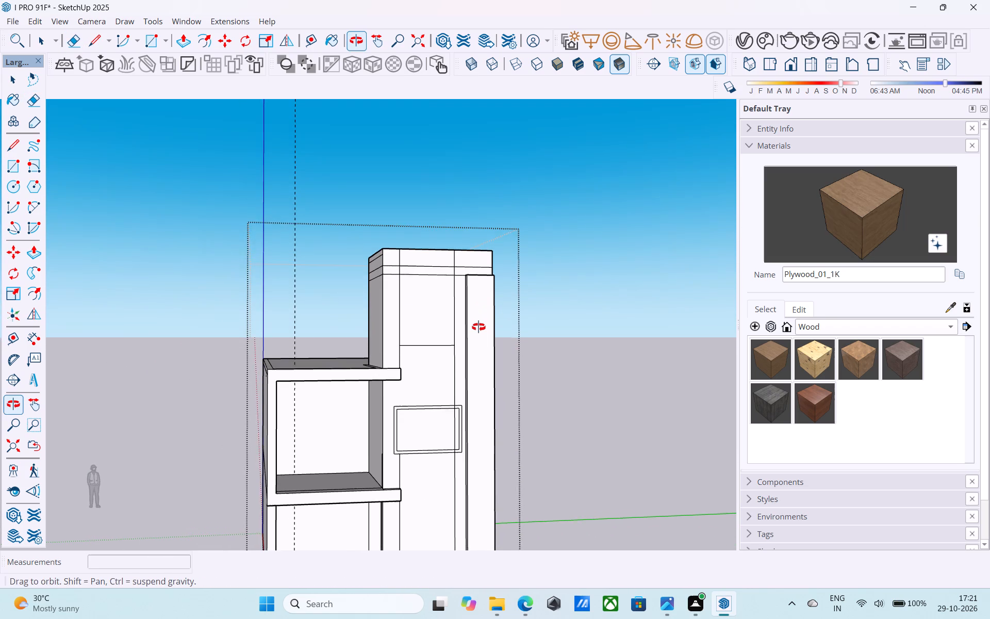
{"action": "middle_click_drag", "start_coordinate": [478, 327], "coordinate": [478, 328]}
{"action": "key", "text": "e"}
{"action": "scroll", "coordinate": [409, 364], "scroll_direction": "up", "scroll_amount": 4}
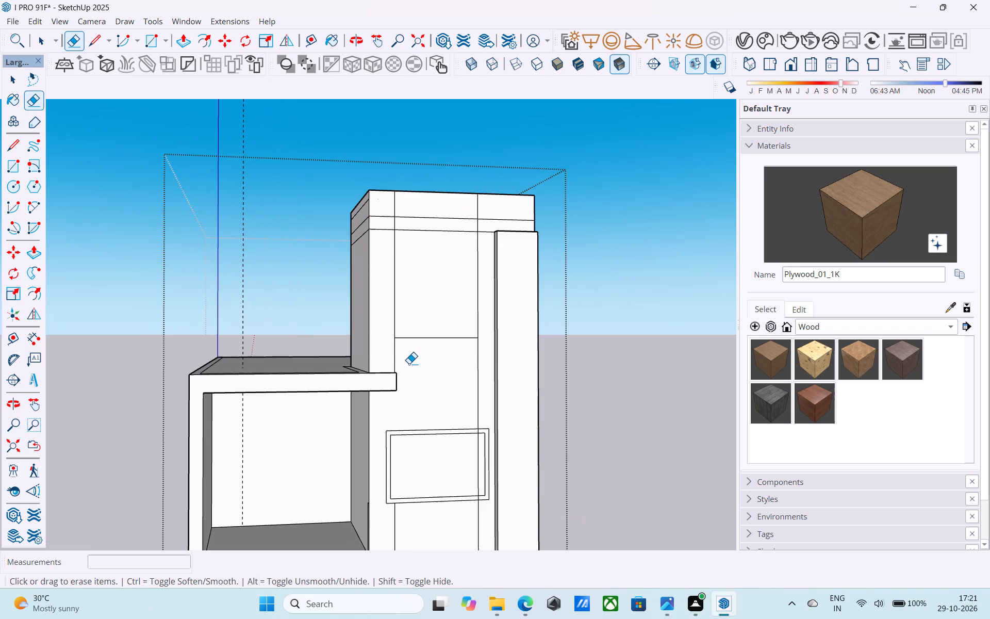
{"action": "left_click_drag", "start_coordinate": [404, 360], "coordinate": [393, 354]}
{"action": "left_click_drag", "start_coordinate": [484, 374], "coordinate": [478, 374]}
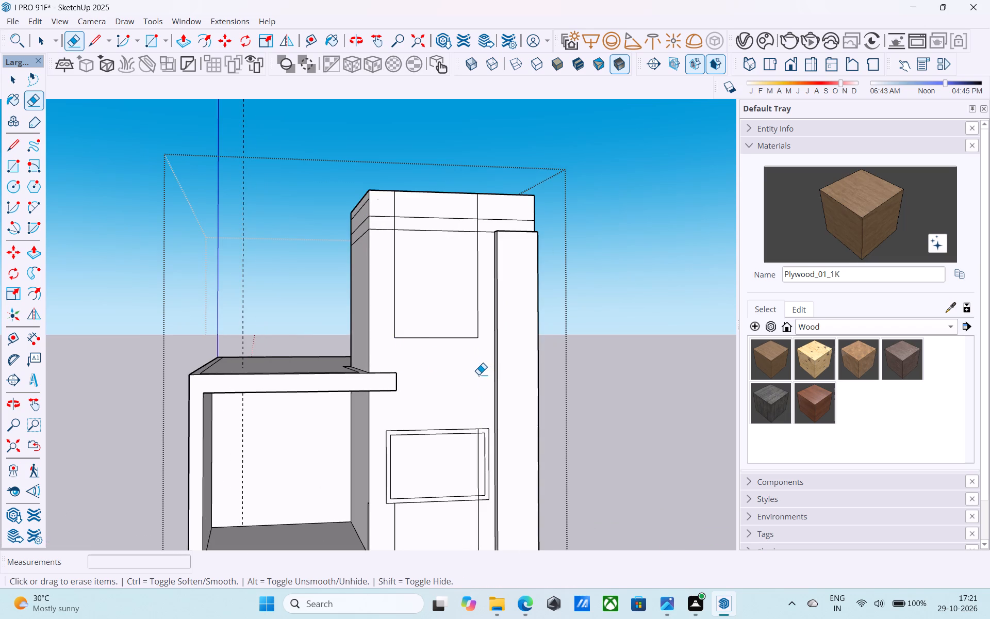
Erase the leftover vertical line crossing the framed rectangle, including its short pieces in the frame's top and bottom borders.
{"action": "scroll", "coordinate": [478, 374], "scroll_direction": "down", "scroll_amount": 1}
{"action": "scroll", "coordinate": [491, 463], "scroll_direction": "up", "scroll_amount": 6}
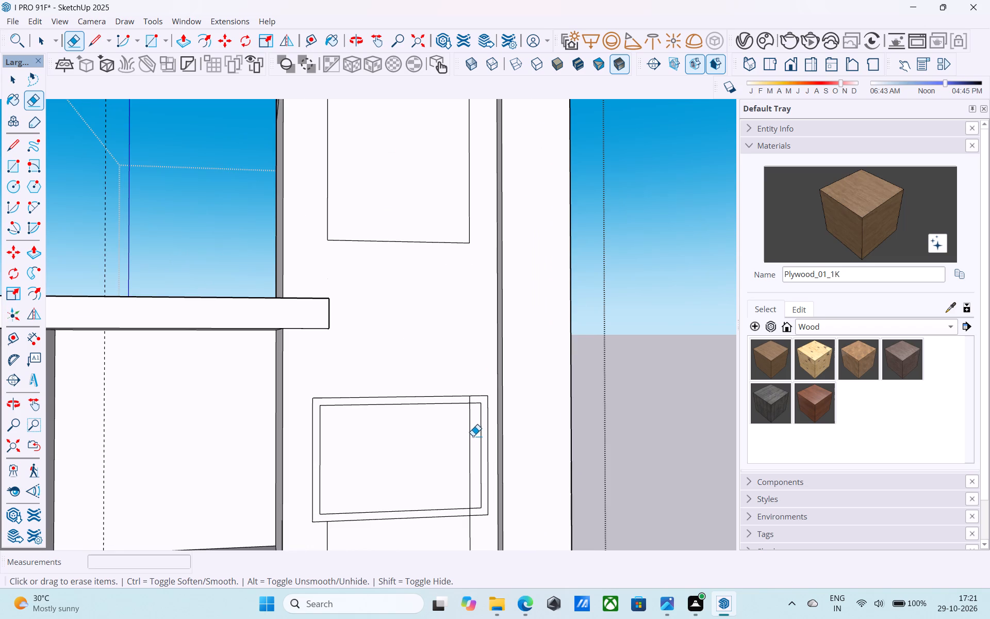
{"action": "left_click_drag", "start_coordinate": [473, 436], "coordinate": [468, 432]}
{"action": "scroll", "coordinate": [471, 421], "scroll_direction": "up", "scroll_amount": 8}
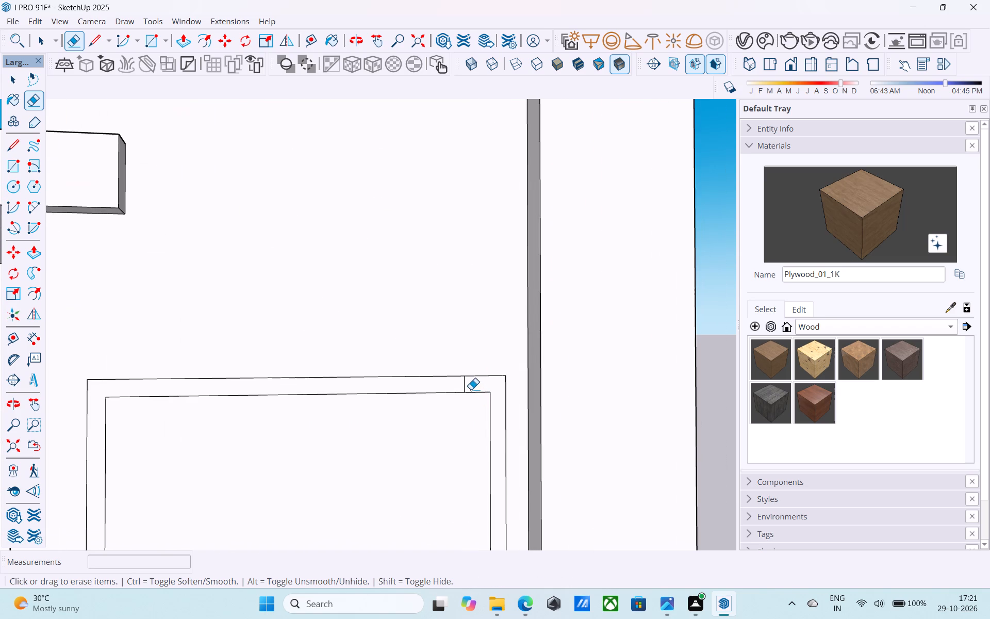
{"action": "left_click_drag", "start_coordinate": [471, 389], "coordinate": [456, 388]}
{"action": "scroll", "coordinate": [394, 394], "scroll_direction": "down", "scroll_amount": 5}
{"action": "scroll", "coordinate": [471, 306], "scroll_direction": "down", "scroll_amount": 5}
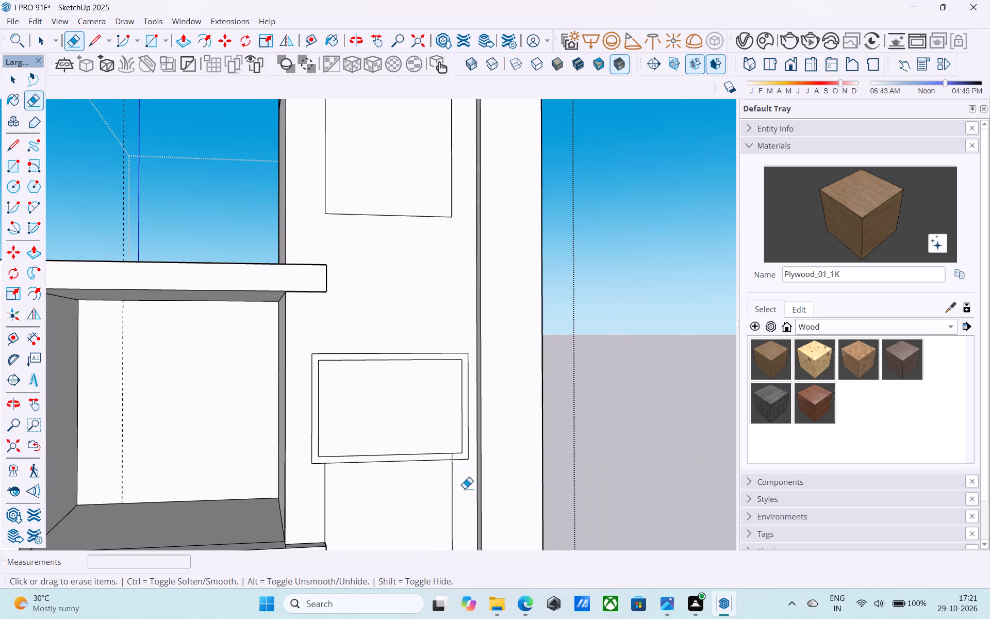
{"action": "scroll", "coordinate": [465, 488], "scroll_direction": "up", "scroll_amount": 10}
{"action": "left_click", "coordinate": [445, 429]}
{"action": "scroll", "coordinate": [421, 434], "scroll_direction": "down", "scroll_amount": 7}
{"action": "scroll", "coordinate": [496, 431], "scroll_direction": "down", "scroll_amount": 8}
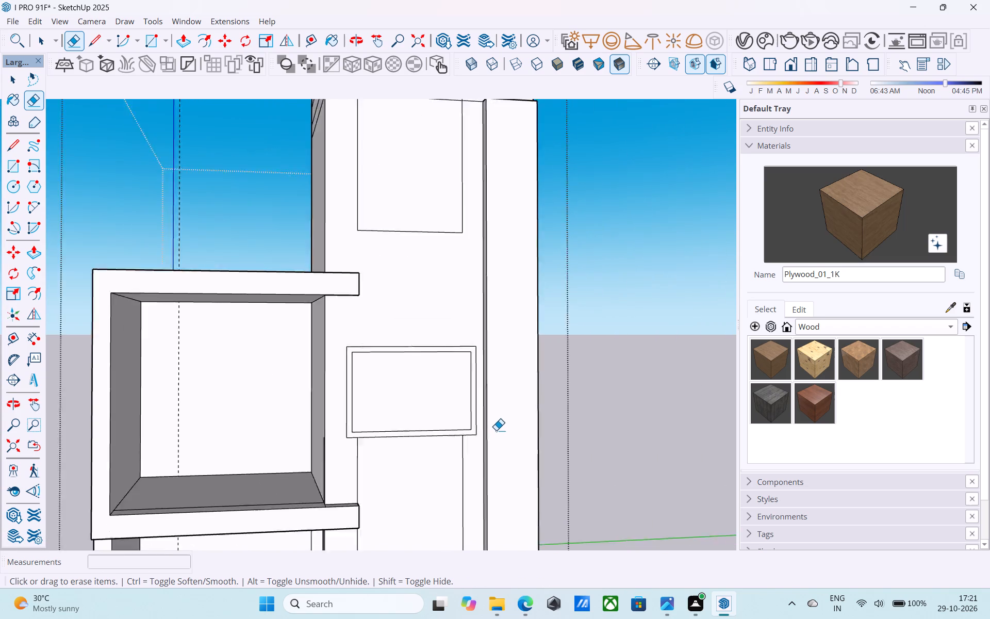
Draw a 9'3" line across the underside of the middle floor slab, along the front wall line of the lower opening.
{"action": "scroll", "coordinate": [496, 430], "scroll_direction": "down", "scroll_amount": 1}
{"action": "middle_click_drag", "start_coordinate": [480, 439], "coordinate": [468, 465]}
{"action": "scroll", "coordinate": [472, 404], "scroll_direction": "down", "scroll_amount": 6}
{"action": "middle_click_drag", "start_coordinate": [426, 466], "coordinate": [424, 459]}
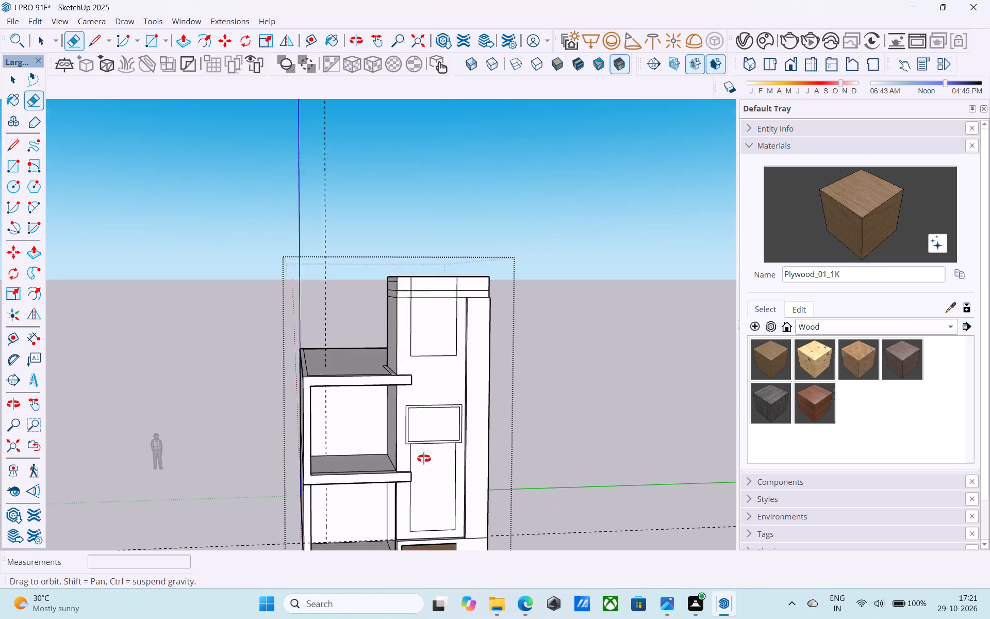
{"action": "middle_click_drag", "start_coordinate": [424, 459], "coordinate": [445, 351]}
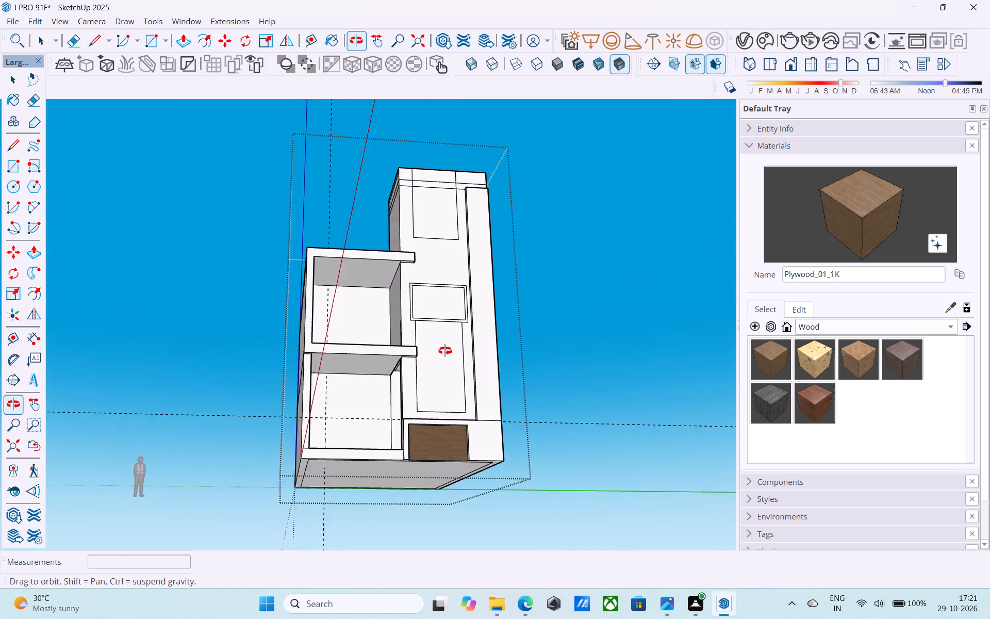
{"action": "middle_click_drag", "start_coordinate": [445, 351], "coordinate": [435, 307]}
{"action": "scroll", "coordinate": [388, 317], "scroll_direction": "up", "scroll_amount": 5}
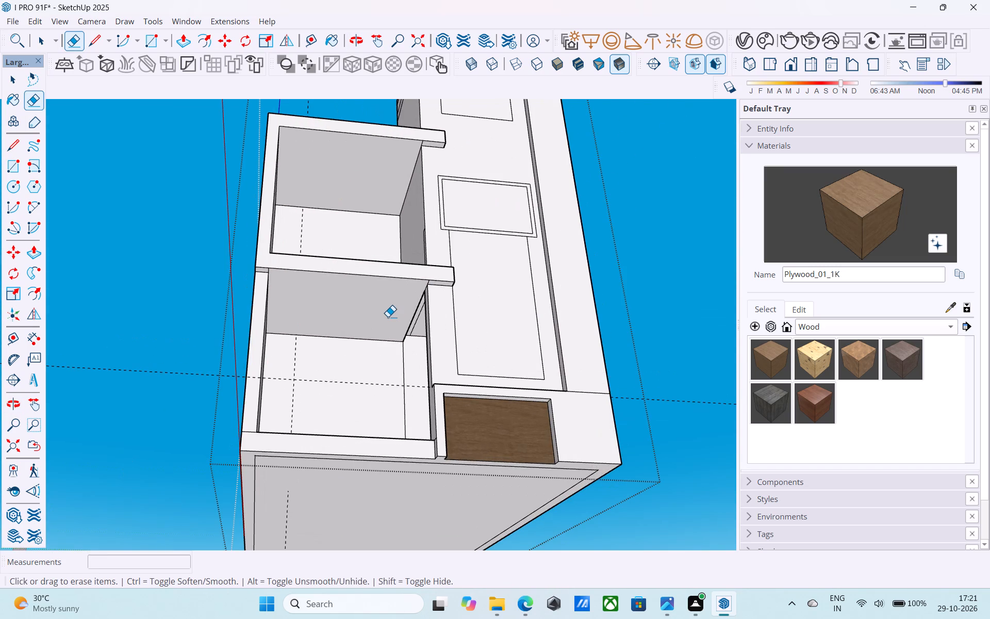
{"action": "middle_click_drag", "start_coordinate": [388, 317], "coordinate": [456, 298]}
{"action": "scroll", "coordinate": [371, 267], "scroll_direction": "up", "scroll_amount": 7}
{"action": "key", "text": "space"}
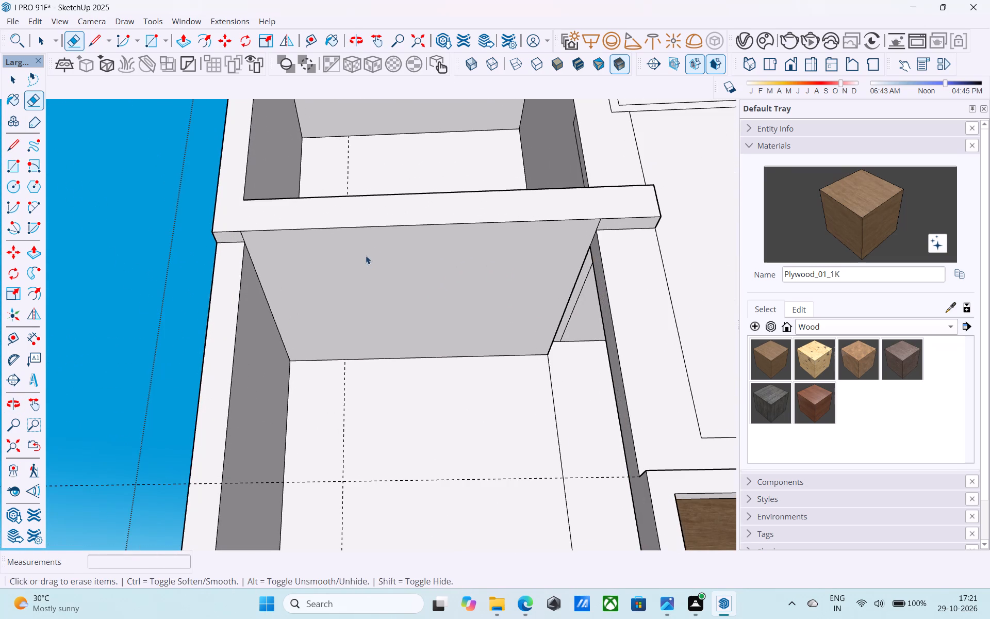
{"action": "left_click", "coordinate": [359, 235]}
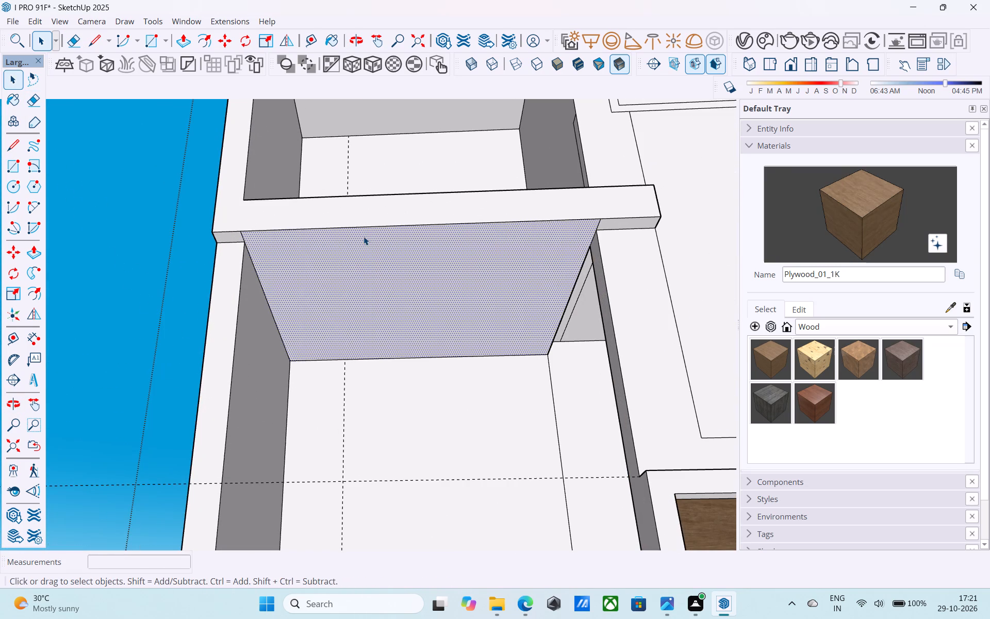
{"action": "key", "text": "l"}
{"action": "left_click", "coordinate": [242, 247]}
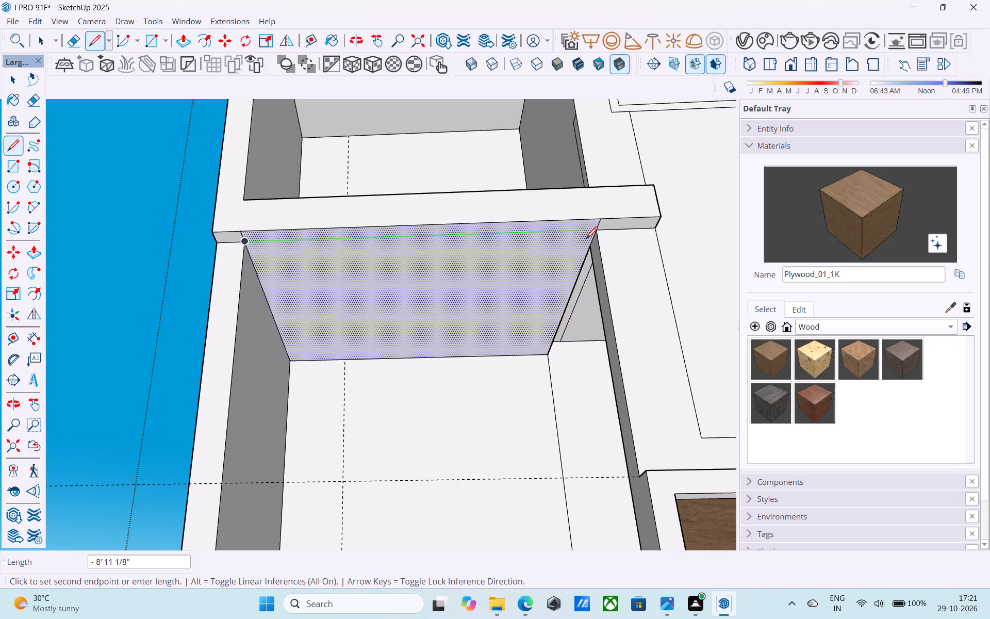
{"action": "left_click", "coordinate": [599, 237]}
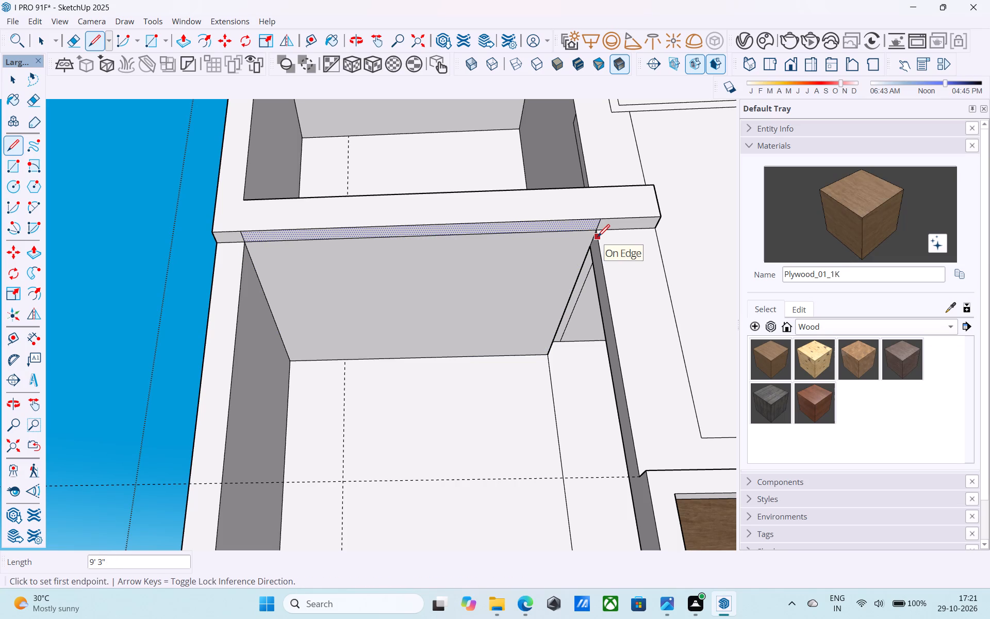
Erase the short edges at both ends of the narrow strip under the middle slab's front projection.
{"action": "key", "text": "e"}
{"action": "scroll", "coordinate": [598, 238], "scroll_direction": "up", "scroll_amount": 4}
{"action": "left_click", "coordinate": [599, 218]}
{"action": "scroll", "coordinate": [598, 218], "scroll_direction": "down", "scroll_amount": 5}
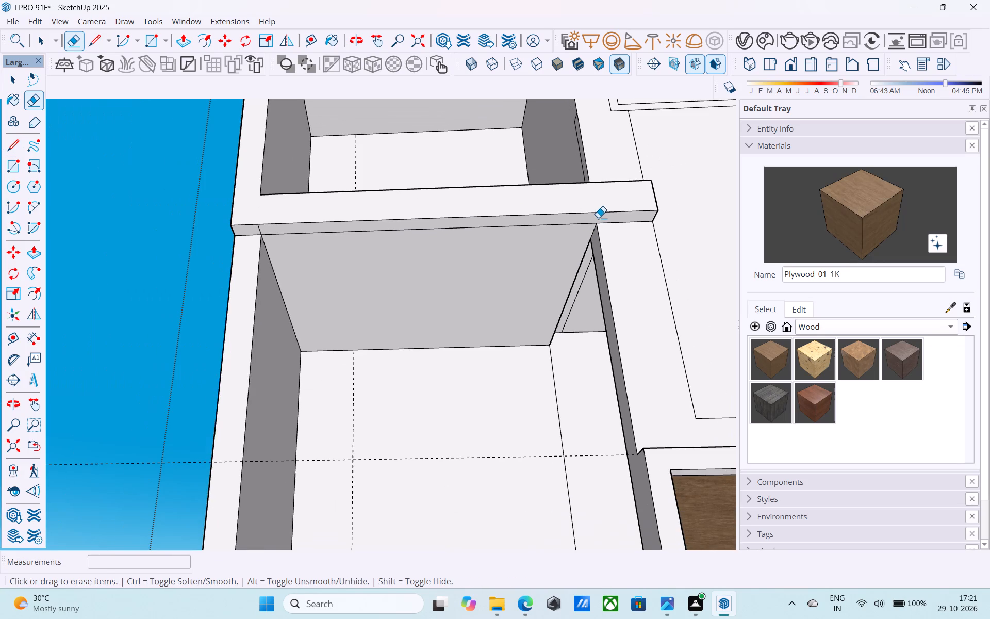
{"action": "scroll", "coordinate": [262, 236], "scroll_direction": "up", "scroll_amount": 4}
{"action": "left_click", "coordinate": [257, 230]}
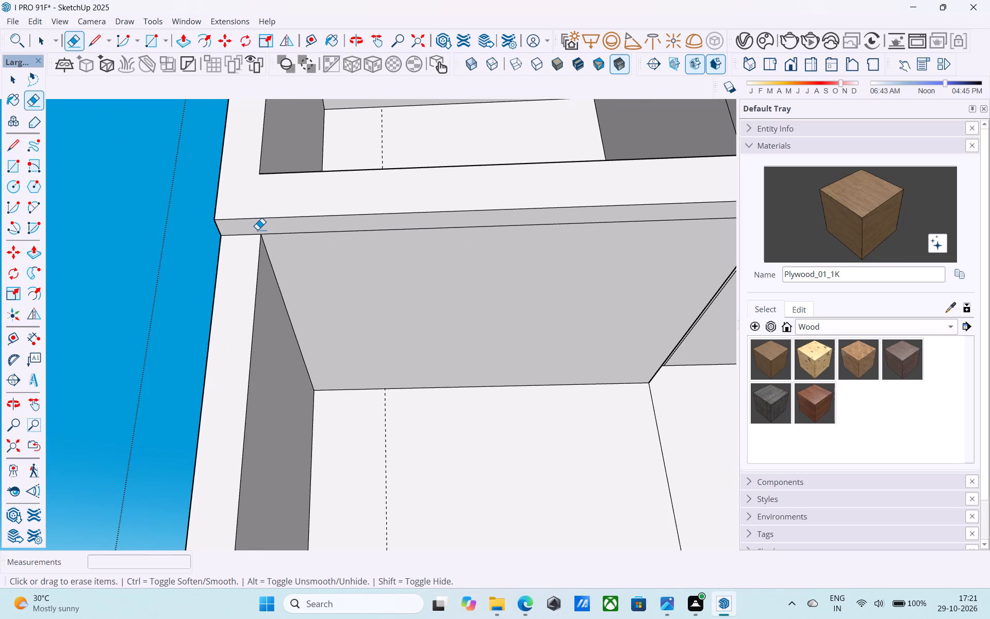
{"action": "scroll", "coordinate": [259, 230], "scroll_direction": "down", "scroll_amount": 5}
{"action": "middle_click_drag", "start_coordinate": [262, 235], "coordinate": [274, 254]}
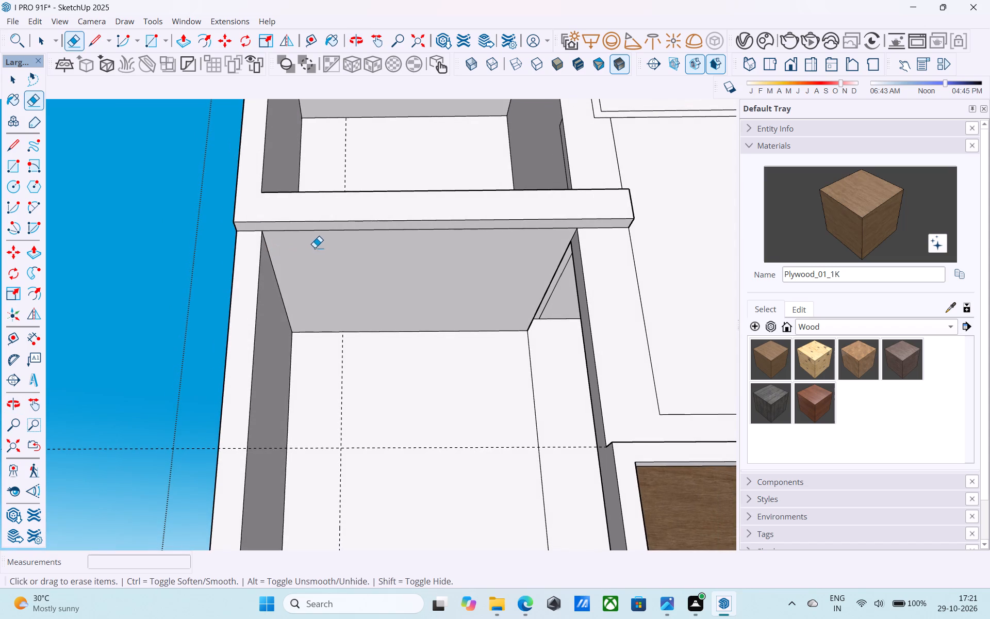
Draw a second 9'3" line across the lower opening's ceiling, parallel to the front line, from the side wall's inner corner.
{"action": "key", "text": "space"}
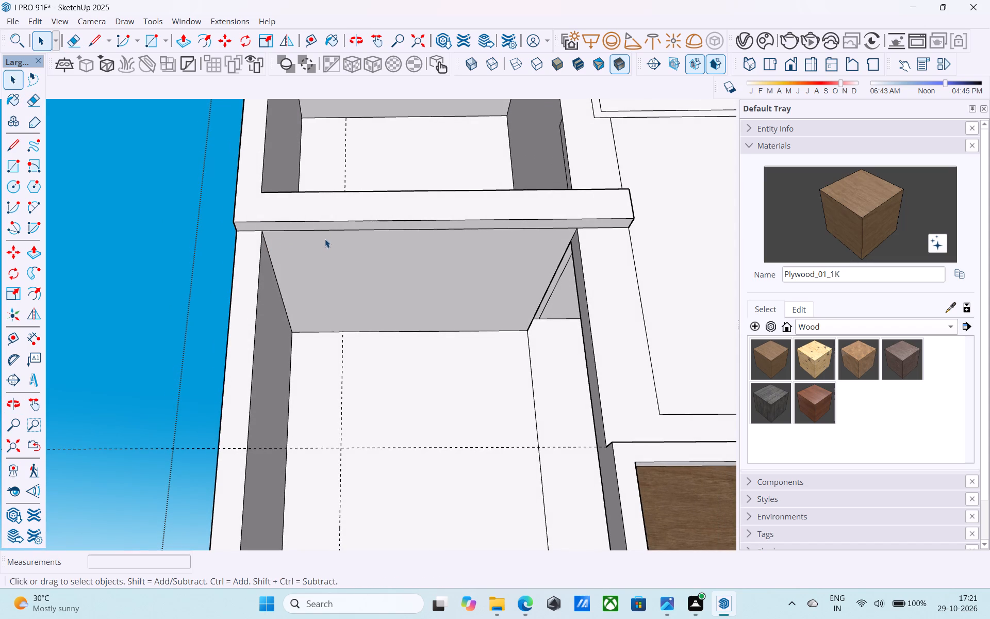
{"action": "middle_click_drag", "start_coordinate": [325, 239], "coordinate": [358, 236]}
{"action": "middle_click_drag", "start_coordinate": [358, 236], "coordinate": [325, 219]}
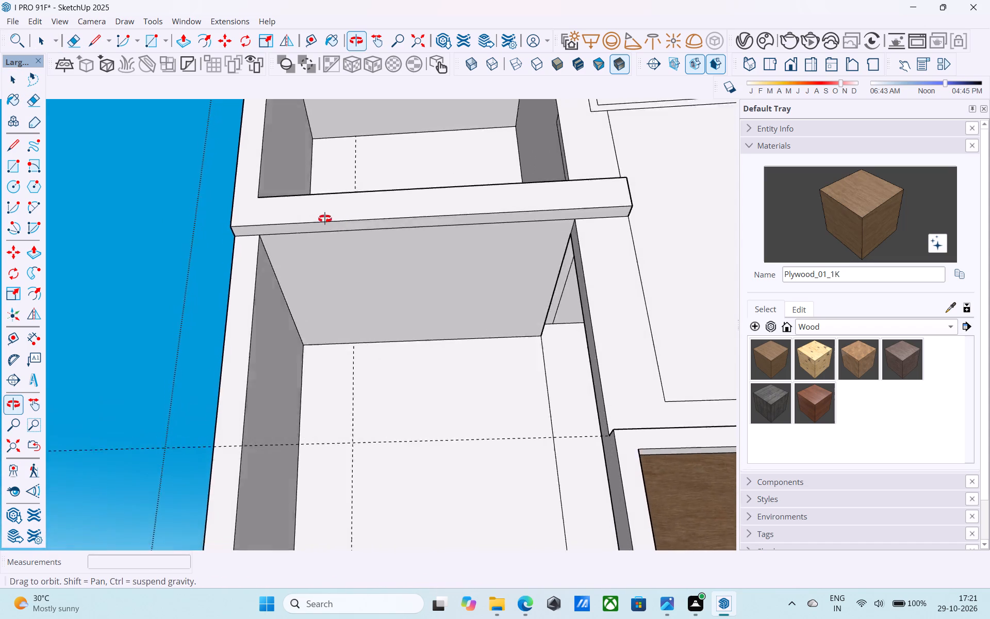
{"action": "middle_click_drag", "start_coordinate": [325, 219], "coordinate": [508, 267]}
{"action": "scroll", "coordinate": [516, 275], "scroll_direction": "up", "scroll_amount": 4}
{"action": "scroll", "coordinate": [519, 284], "scroll_direction": "down", "scroll_amount": 2}
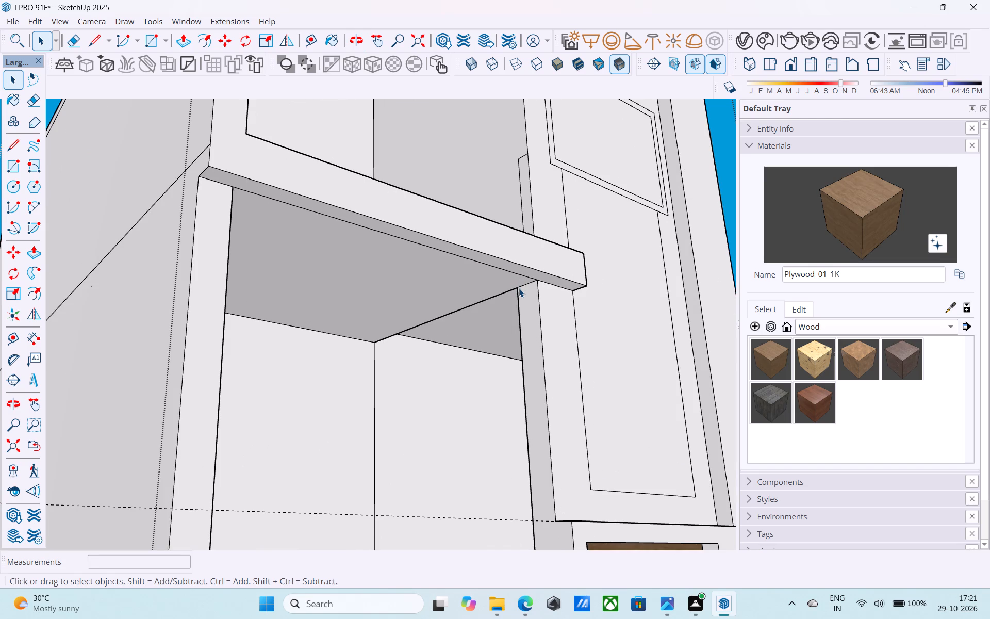
{"action": "key", "text": "l"}
{"action": "left_click", "coordinate": [519, 288]}
{"action": "scroll", "coordinate": [518, 285], "scroll_direction": "up", "scroll_amount": 3}
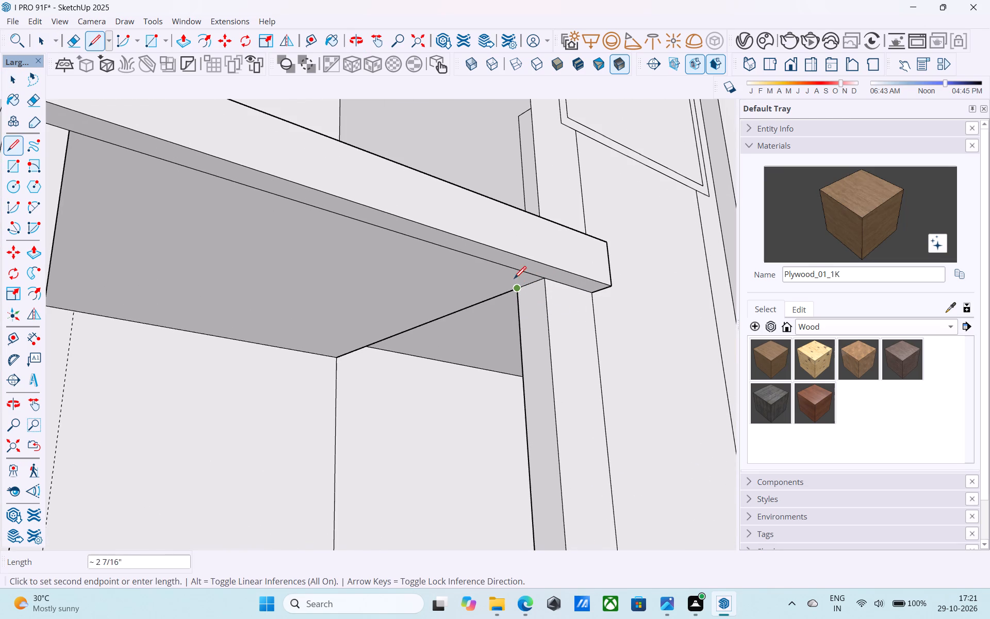
{"action": "middle_click_drag", "start_coordinate": [351, 288], "coordinate": [63, 306]}
{"action": "scroll", "coordinate": [65, 309], "scroll_direction": "down", "scroll_amount": 2}
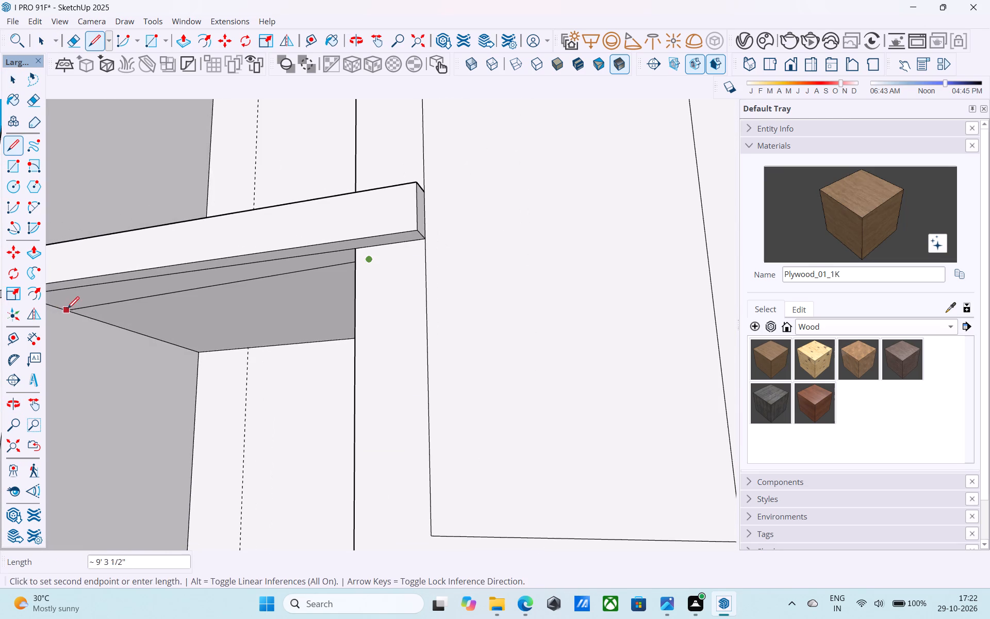
{"action": "middle_click_drag", "start_coordinate": [68, 310], "coordinate": [271, 310], "text": "shift"}
{"action": "scroll", "coordinate": [271, 319], "scroll_direction": "up", "scroll_amount": 5}
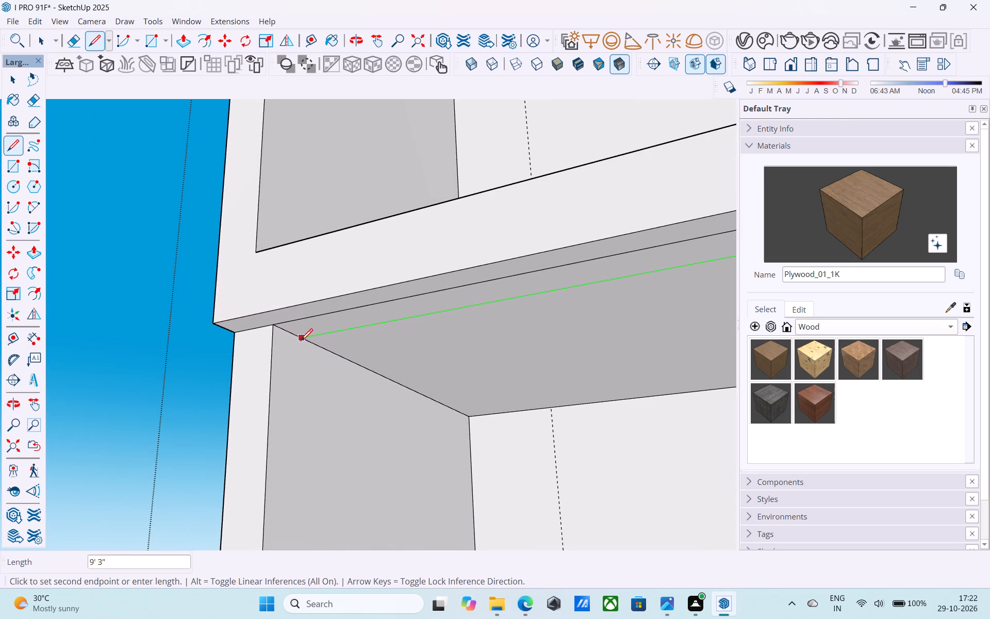
{"action": "left_click", "coordinate": [305, 343]}
{"action": "key", "text": "space"}
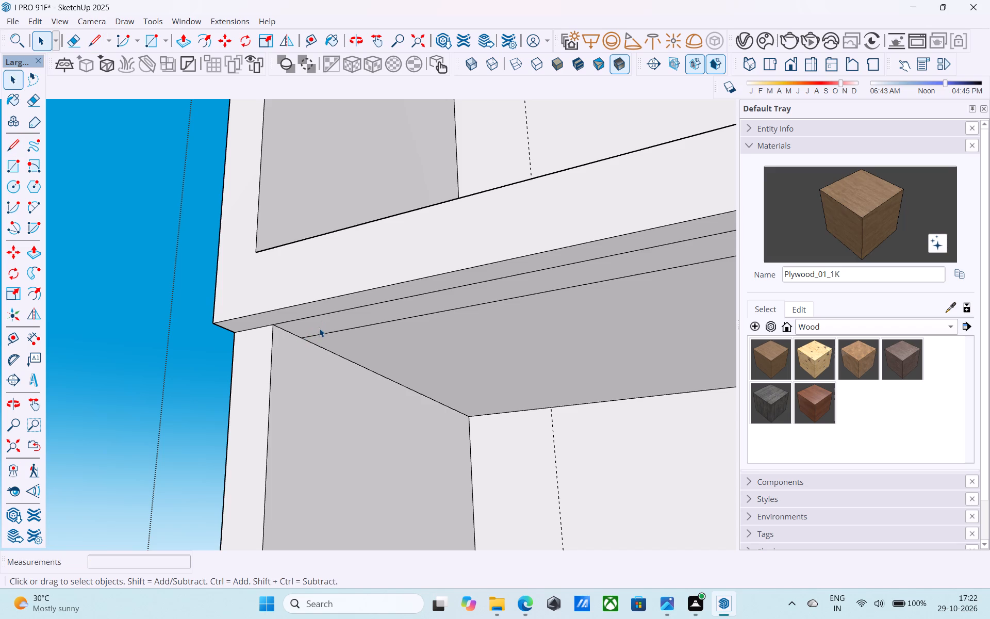
Push/Pull the ceiling strip between the two parallel lines down 1' as a beam under the middle slab.
{"action": "left_click", "coordinate": [319, 328]}
{"action": "type", "text": "LP"}
{"action": "left_click", "coordinate": [319, 328]}
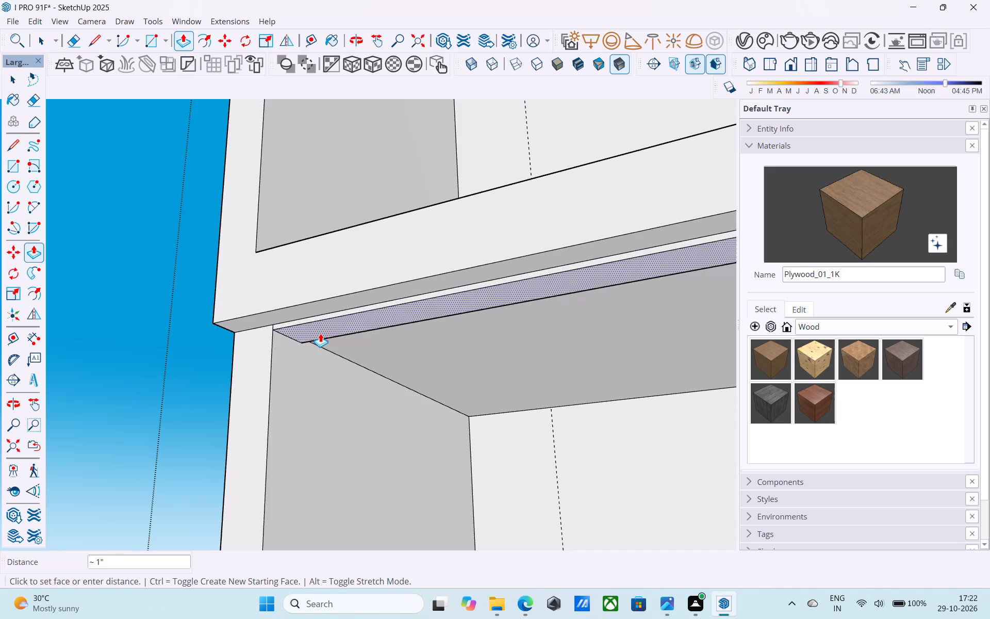
{"action": "scroll", "coordinate": [320, 333], "scroll_direction": "down", "scroll_amount": 5}
{"action": "middle_click_drag", "start_coordinate": [320, 333], "coordinate": [463, 452]}
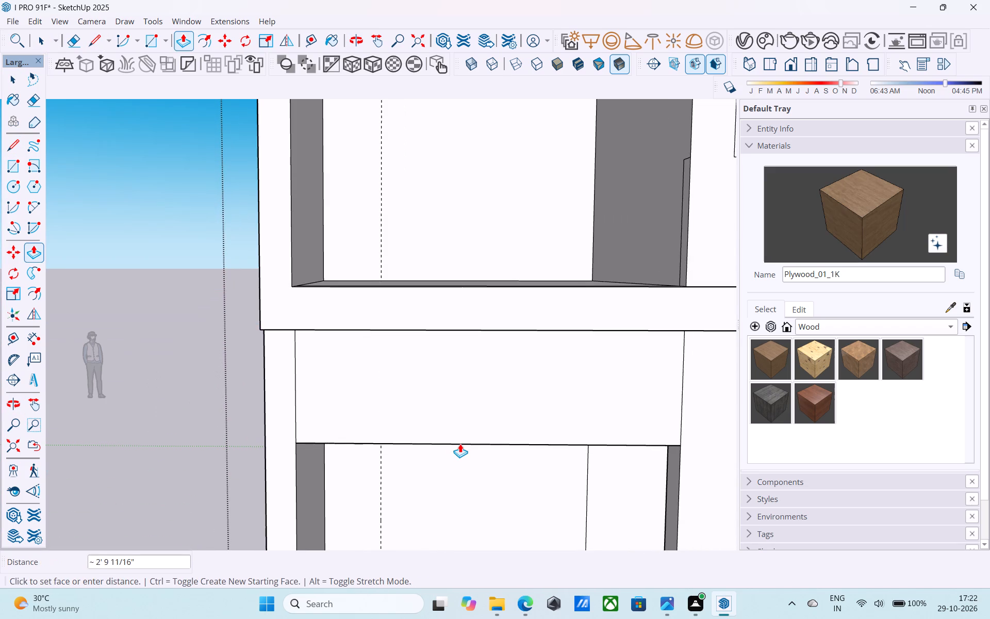
{"action": "type", "text": "1'"}
{"action": "key", "text": "Return"}
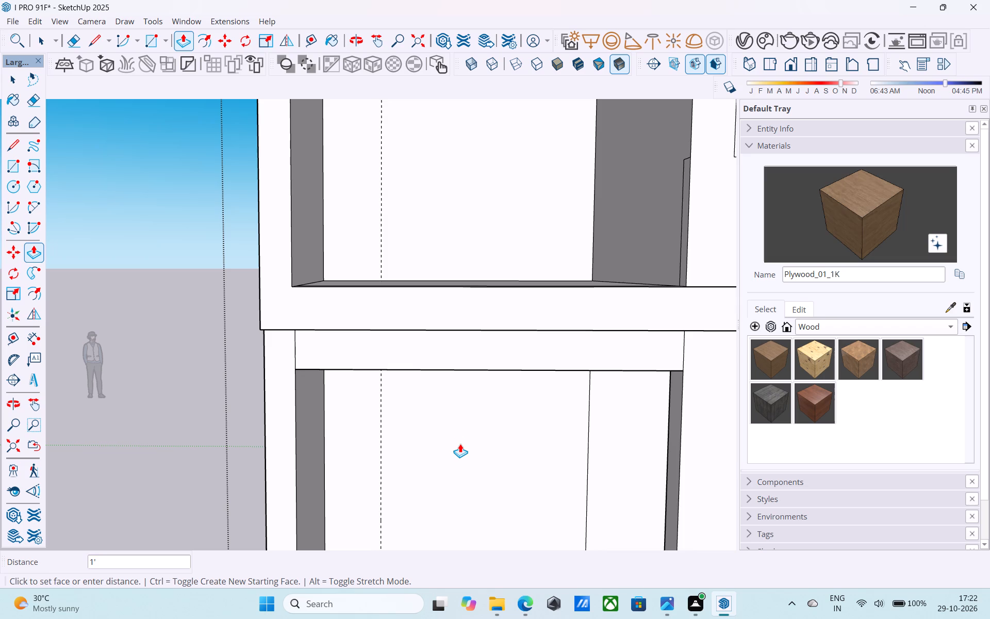
Examine the beam under the middle slab together with the lower and upper openings of the facade.
{"action": "scroll", "coordinate": [460, 444], "scroll_direction": "down", "scroll_amount": 4}
{"action": "middle_click_drag", "start_coordinate": [459, 438], "coordinate": [481, 392]}
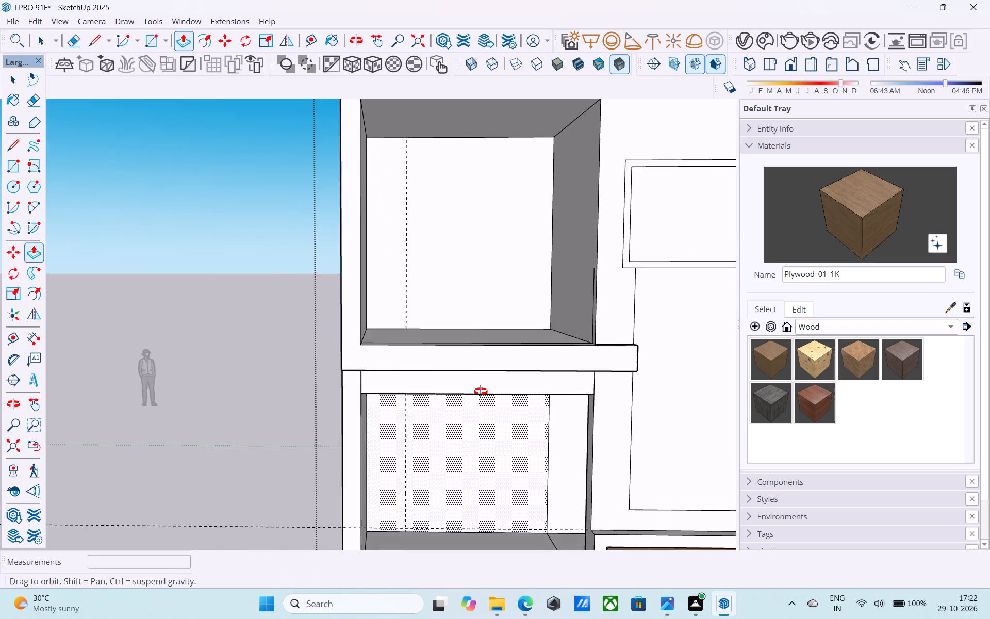
{"action": "middle_click_drag", "start_coordinate": [481, 392], "coordinate": [454, 396]}
{"action": "scroll", "coordinate": [452, 390], "scroll_direction": "down", "scroll_amount": 1}
{"action": "middle_click_drag", "start_coordinate": [451, 391], "coordinate": [450, 390]}
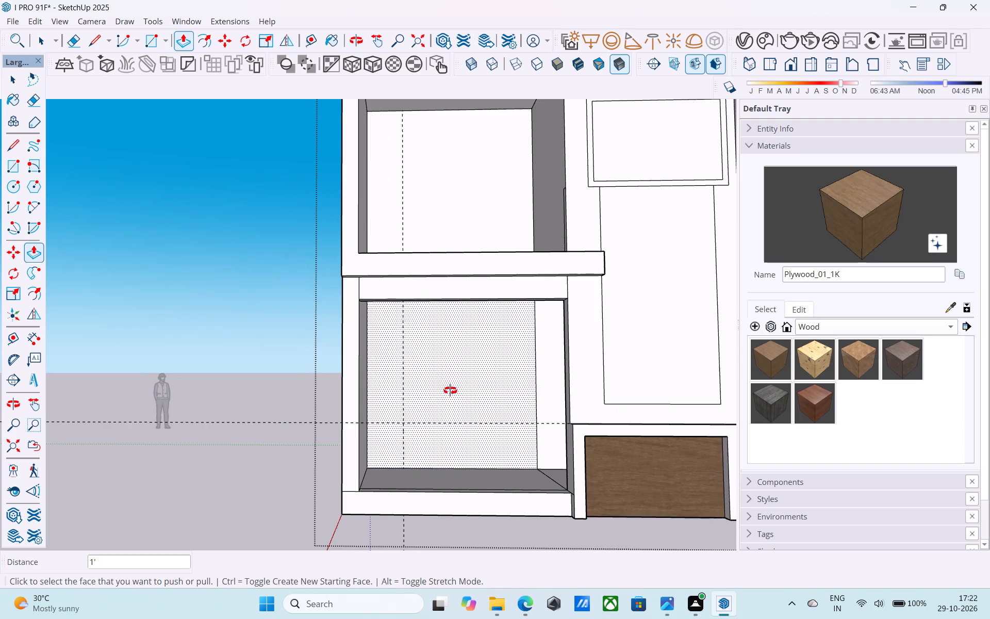
{"action": "middle_click_drag", "start_coordinate": [450, 390], "coordinate": [459, 357]}
{"action": "scroll", "coordinate": [467, 234], "scroll_direction": "up", "scroll_amount": 3}
{"action": "scroll", "coordinate": [467, 234], "scroll_direction": "down", "scroll_amount": 4}
{"action": "middle_click_drag", "start_coordinate": [459, 238], "coordinate": [457, 317]}
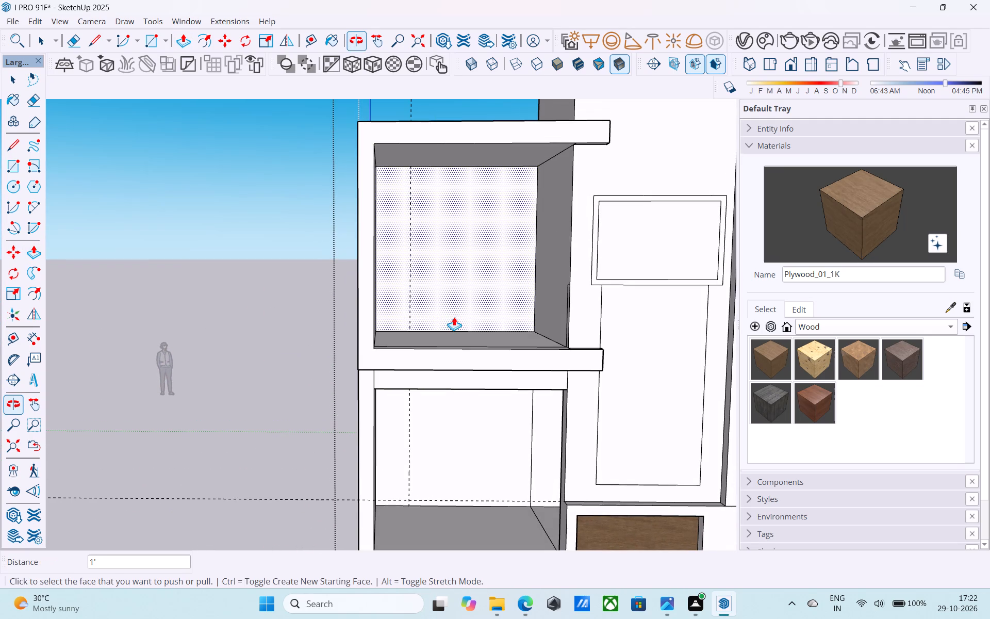
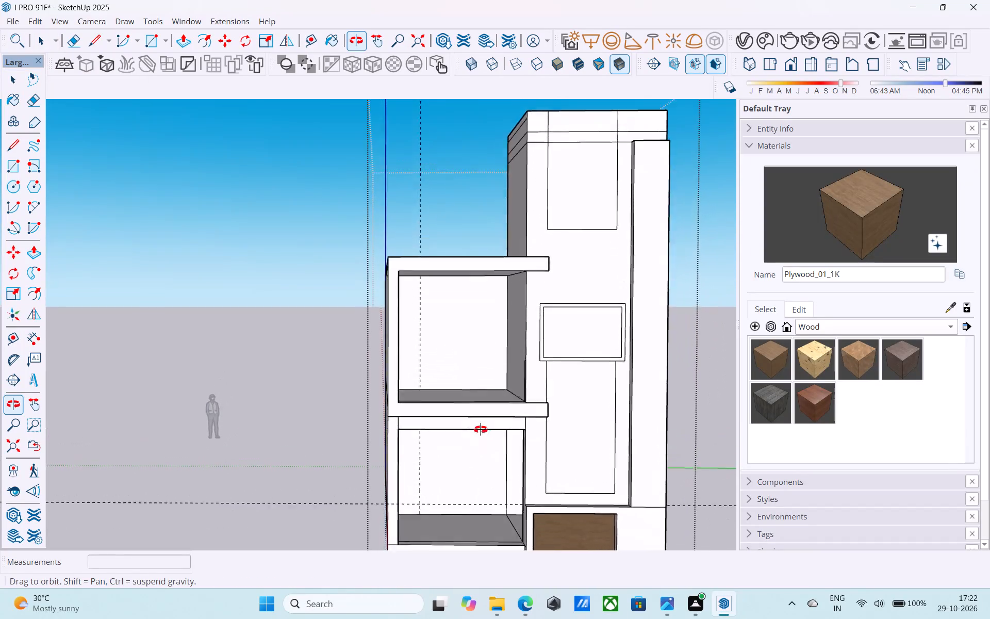
Push/Pull the underside of the beam below the middle slab down a further 6".
{"action": "scroll", "coordinate": [479, 444], "scroll_direction": "down", "scroll_amount": 3}
{"action": "scroll", "coordinate": [536, 344], "scroll_direction": "up", "scroll_amount": 1}
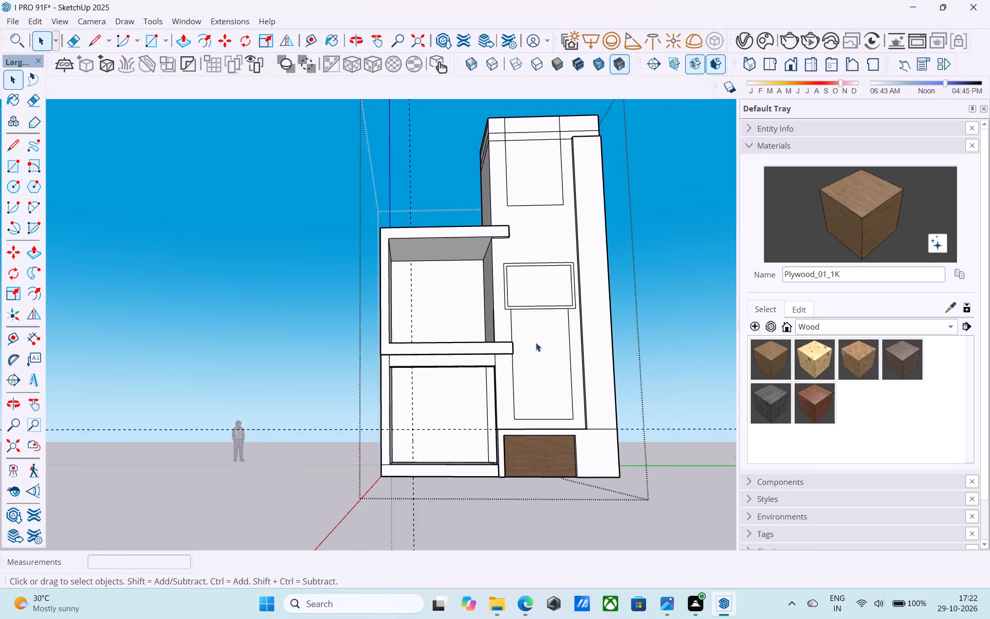
{"action": "scroll", "coordinate": [536, 343], "scroll_direction": "up", "scroll_amount": 1}
{"action": "scroll", "coordinate": [530, 337], "scroll_direction": "down", "scroll_amount": 5}
{"action": "middle_click_drag", "start_coordinate": [527, 339], "coordinate": [478, 267]}
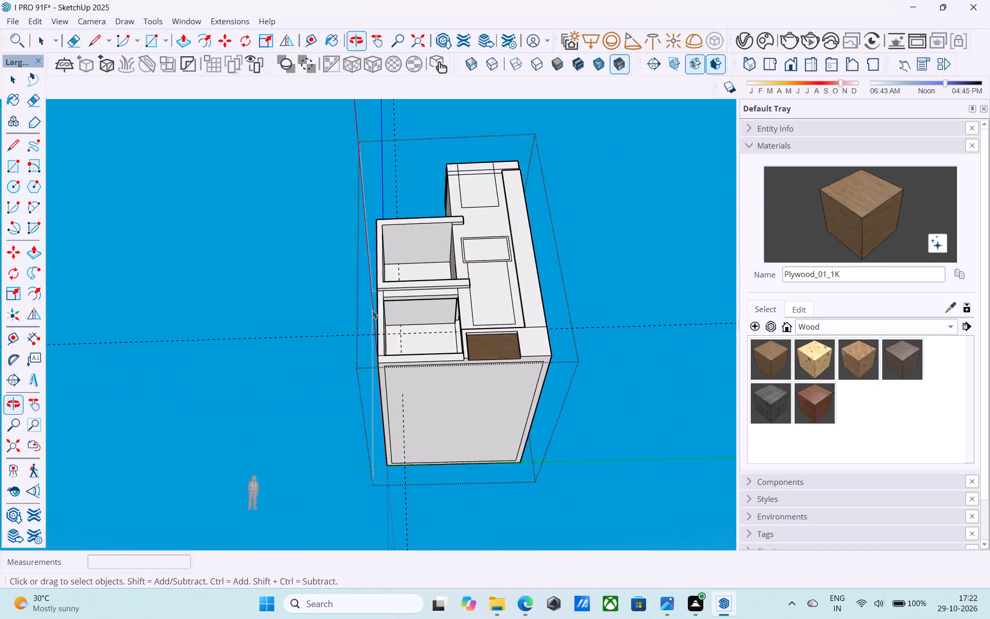
{"action": "scroll", "coordinate": [374, 313], "scroll_direction": "up", "scroll_amount": 5}
{"action": "scroll", "coordinate": [459, 308], "scroll_direction": "up", "scroll_amount": 2}
{"action": "middle_click_drag", "start_coordinate": [459, 308], "coordinate": [463, 331], "text": "shift"}
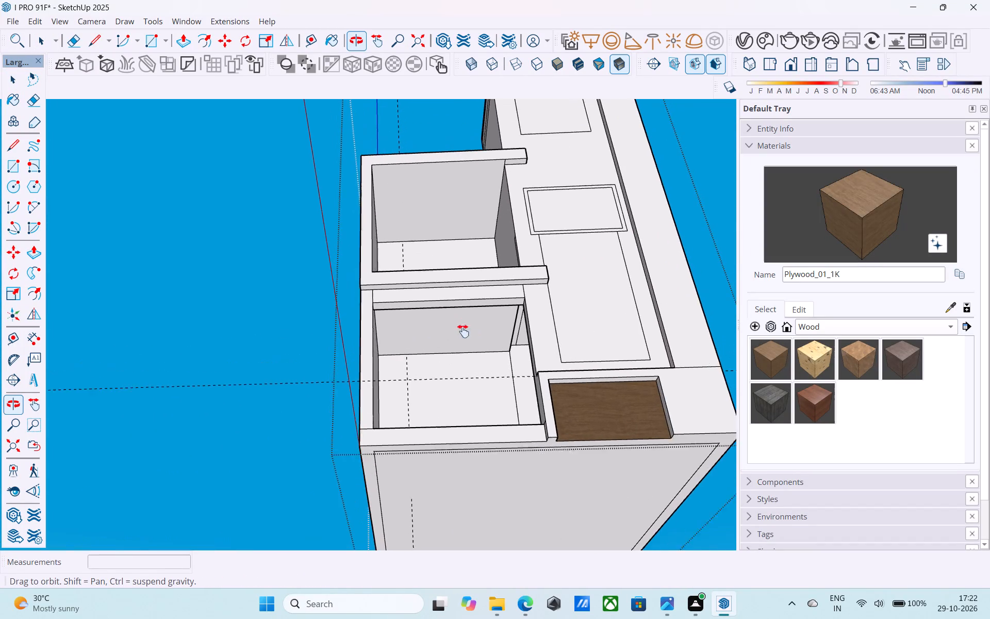
{"action": "middle_click_drag", "start_coordinate": [463, 331], "coordinate": [483, 367], "text": "shift"}
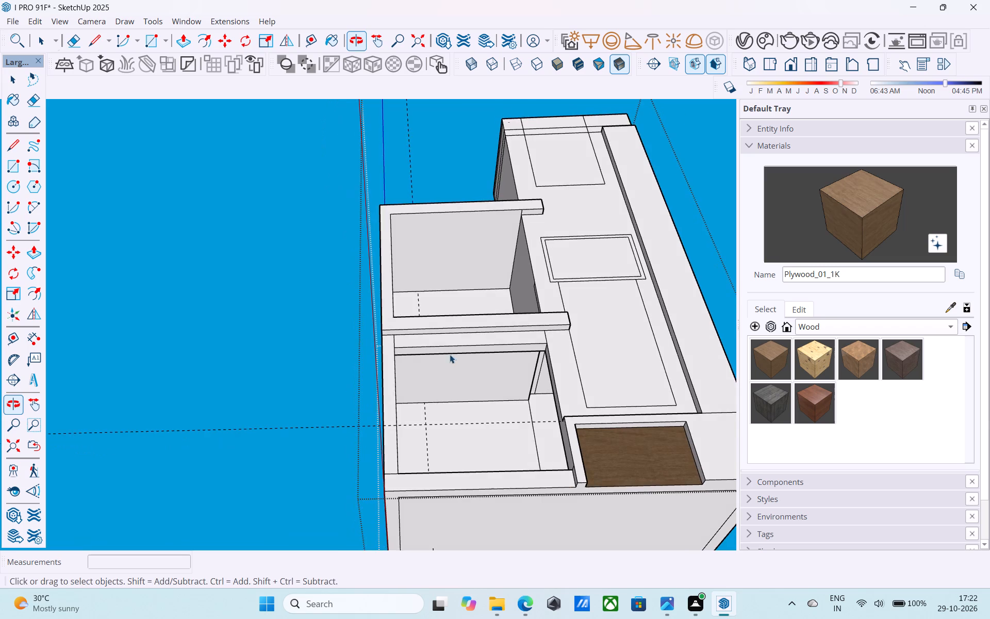
{"action": "scroll", "coordinate": [448, 353], "scroll_direction": "up", "scroll_amount": 5}
{"action": "left_click", "coordinate": [447, 349]}
{"action": "scroll", "coordinate": [447, 349], "scroll_direction": "up", "scroll_amount": 3}
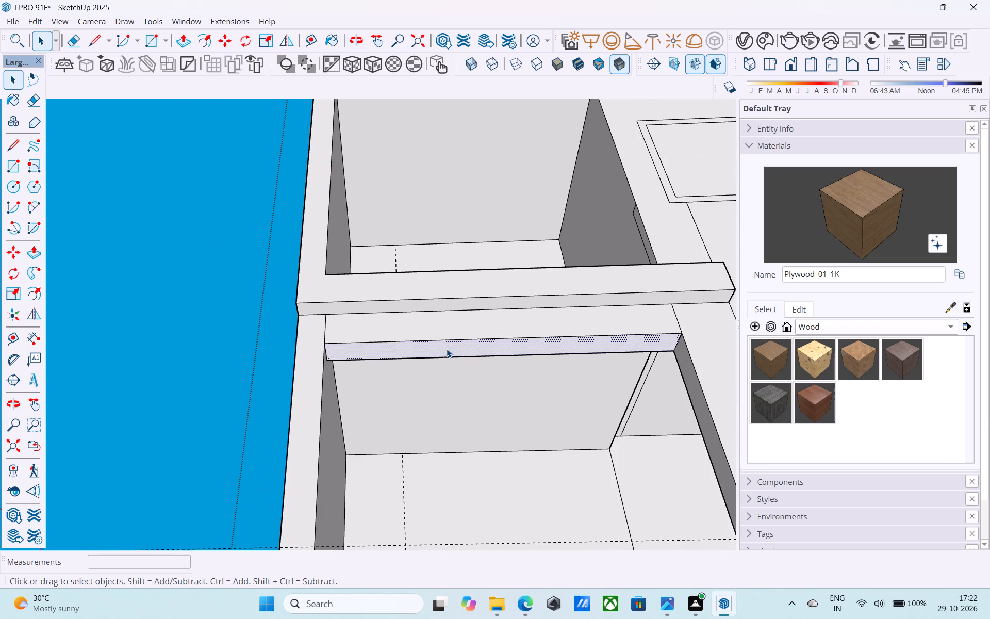
{"action": "key", "text": "p"}
{"action": "left_click", "coordinate": [447, 348]}
{"action": "type", "text": "6\""}
{"action": "key", "text": "Return"}
{"action": "key", "text": "space"}
Erase the short edges at both ends of the beam where it meets the walls of the lower opening.
{"action": "type", "text": "E"}
{"action": "left_click_drag", "start_coordinate": [319, 340], "coordinate": [328, 340]}
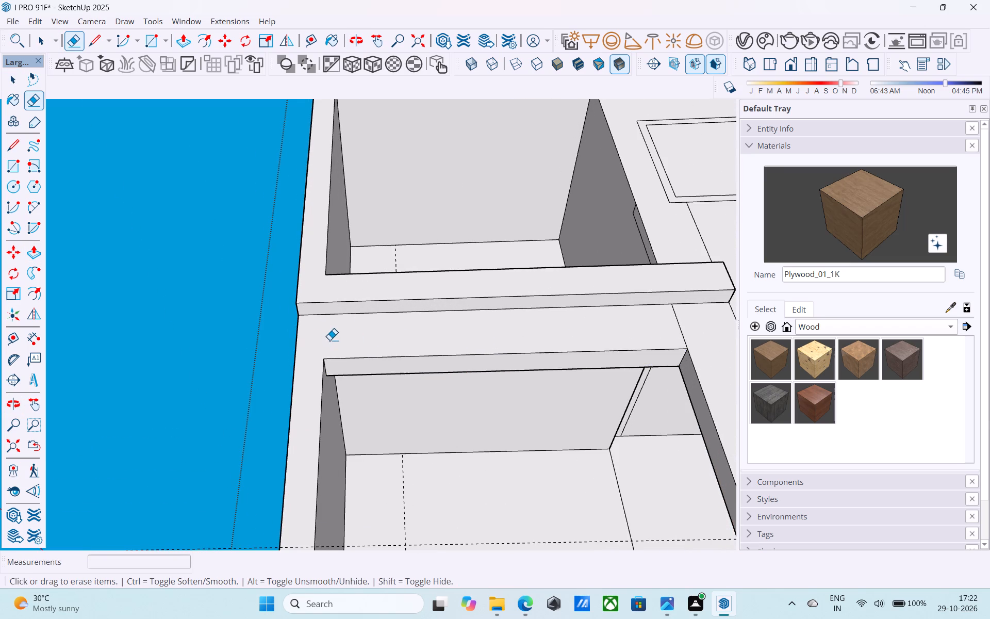
{"action": "scroll", "coordinate": [325, 342], "scroll_direction": "down", "scroll_amount": 5}
{"action": "scroll", "coordinate": [538, 343], "scroll_direction": "up", "scroll_amount": 4}
{"action": "left_click_drag", "start_coordinate": [552, 331], "coordinate": [544, 330]}
Examine the deepened beam, the lower and upper openings and the rest of the front facade.
{"action": "scroll", "coordinate": [538, 332], "scroll_direction": "down", "scroll_amount": 5}
{"action": "middle_click_drag", "start_coordinate": [540, 340], "coordinate": [542, 348]}
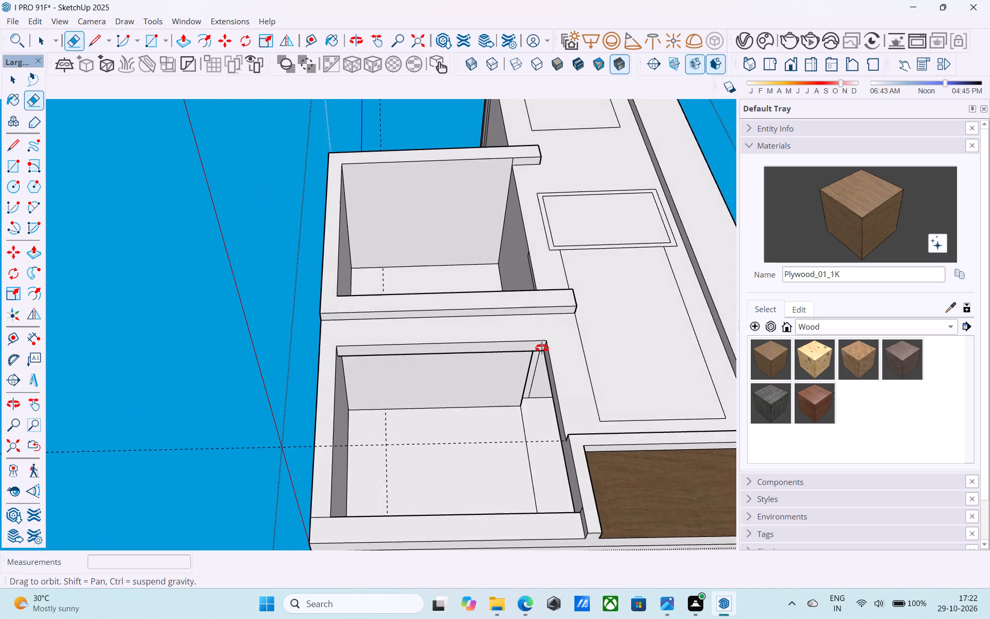
{"action": "middle_click_drag", "start_coordinate": [542, 348], "coordinate": [584, 564]}
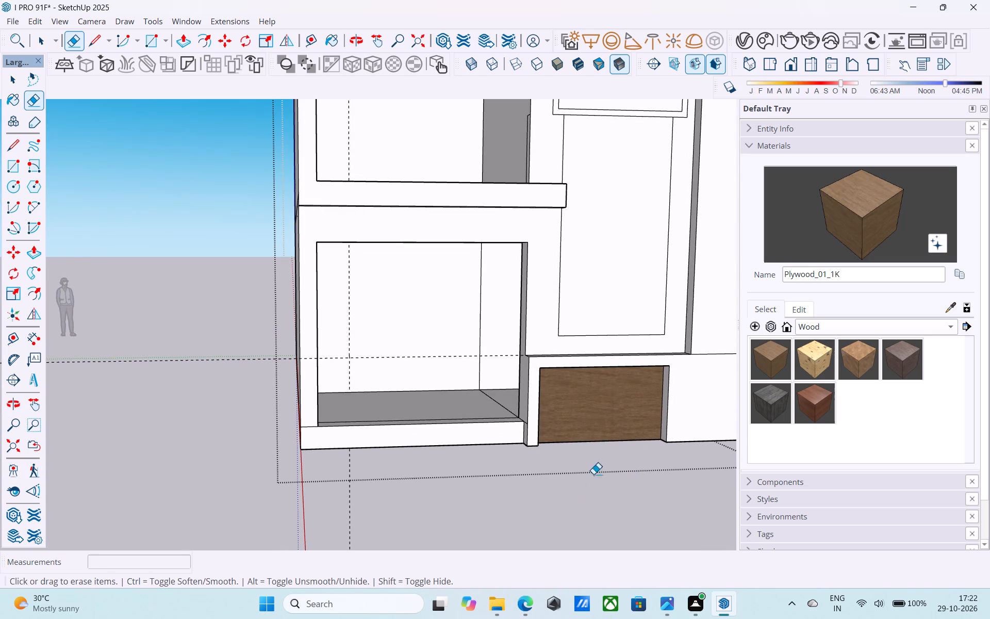
{"action": "scroll", "coordinate": [575, 430], "scroll_direction": "down", "scroll_amount": 5}
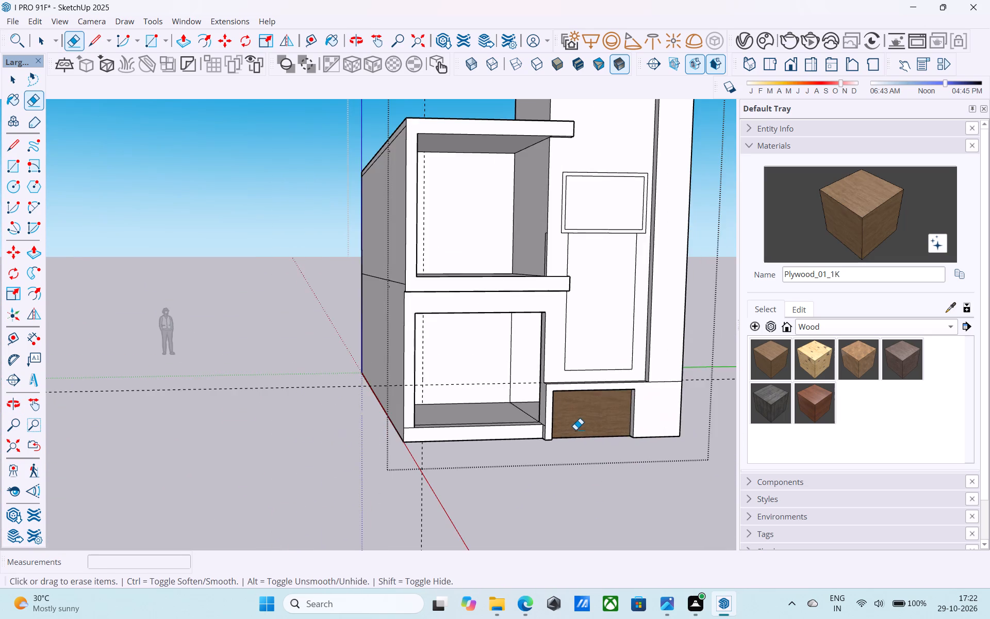
{"action": "middle_click_drag", "start_coordinate": [575, 430], "coordinate": [562, 428]}
{"action": "scroll", "coordinate": [562, 428], "scroll_direction": "down", "scroll_amount": 3}
{"action": "middle_click_drag", "start_coordinate": [562, 429], "coordinate": [531, 456]}
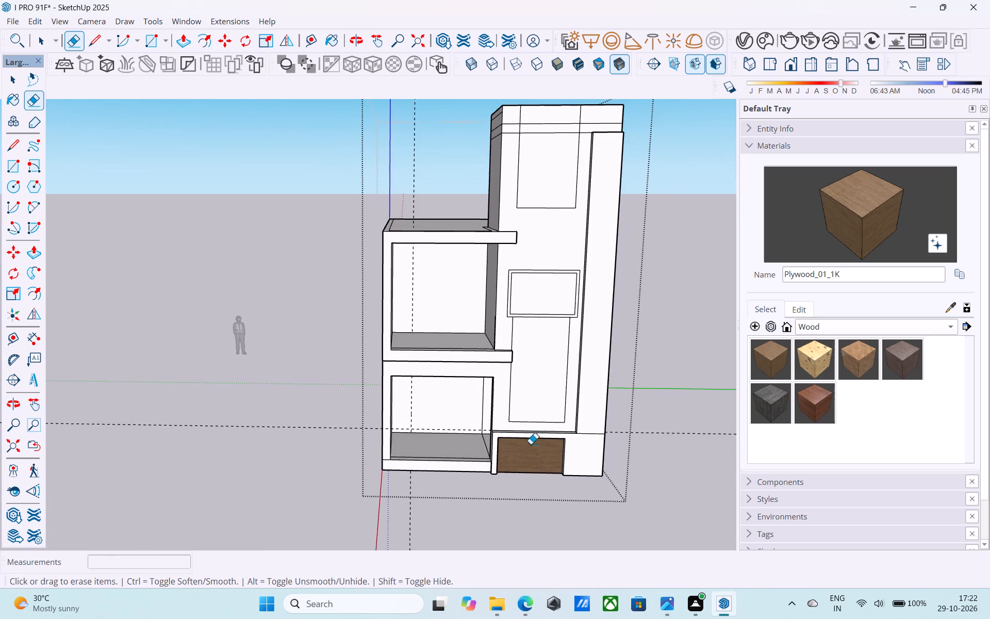
{"action": "scroll", "coordinate": [530, 413], "scroll_direction": "up", "scroll_amount": 1}
{"action": "scroll", "coordinate": [501, 250], "scroll_direction": "up", "scroll_amount": 2}
{"action": "scroll", "coordinate": [504, 262], "scroll_direction": "down", "scroll_amount": 4}
{"action": "scroll", "coordinate": [507, 404], "scroll_direction": "down", "scroll_amount": 4}
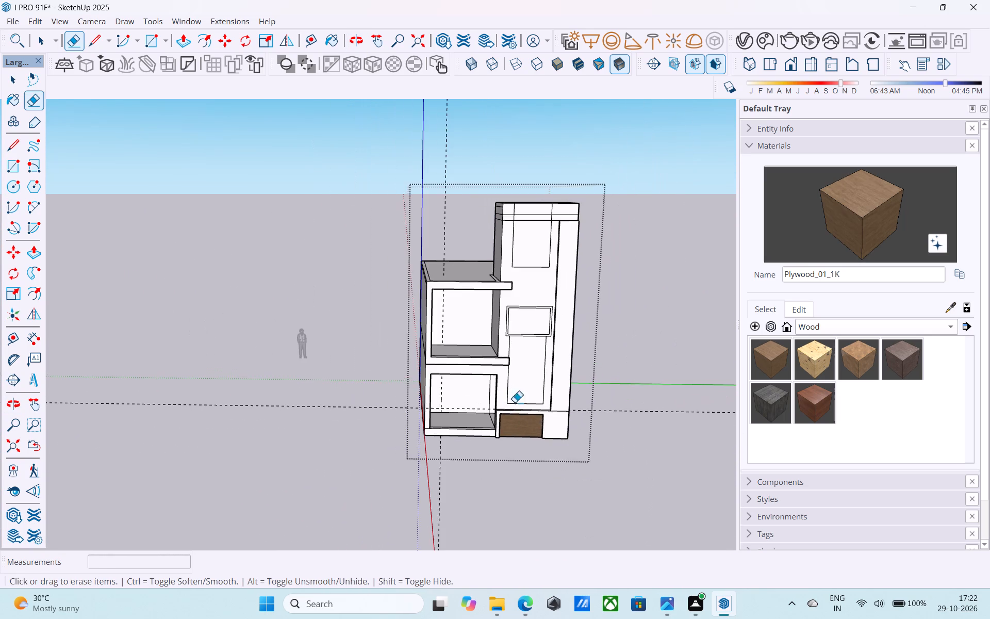
Push/Pull the narrow border of the framed panel on the tall front wall outward 6".
{"action": "scroll", "coordinate": [509, 407], "scroll_direction": "up", "scroll_amount": 6}
{"action": "scroll", "coordinate": [547, 229], "scroll_direction": "up", "scroll_amount": 8}
{"action": "key", "text": "space"}
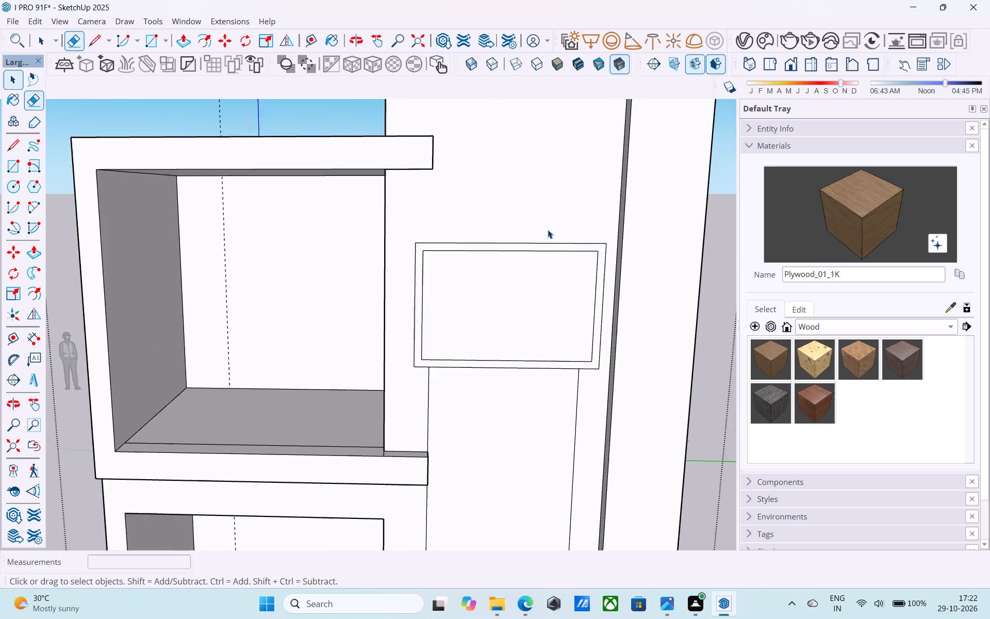
{"action": "scroll", "coordinate": [548, 230], "scroll_direction": "up", "scroll_amount": 1}
{"action": "left_click", "coordinate": [553, 249]}
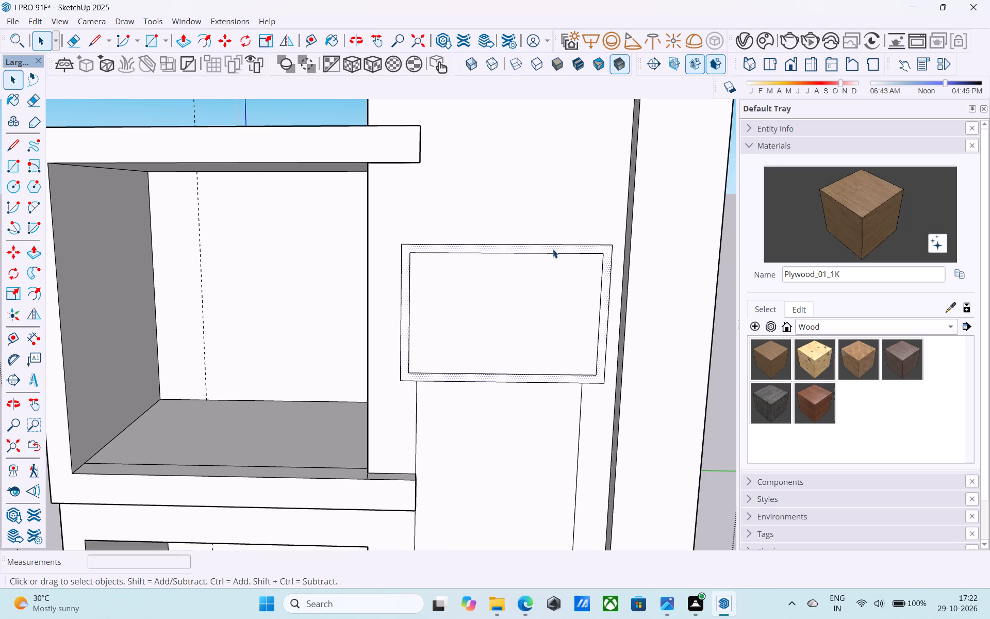
{"action": "key", "text": "p"}
{"action": "left_click", "coordinate": [553, 249]}
{"action": "type", "text": "6\""}
{"action": "key", "text": "Return"}
{"action": "key", "text": "space"}
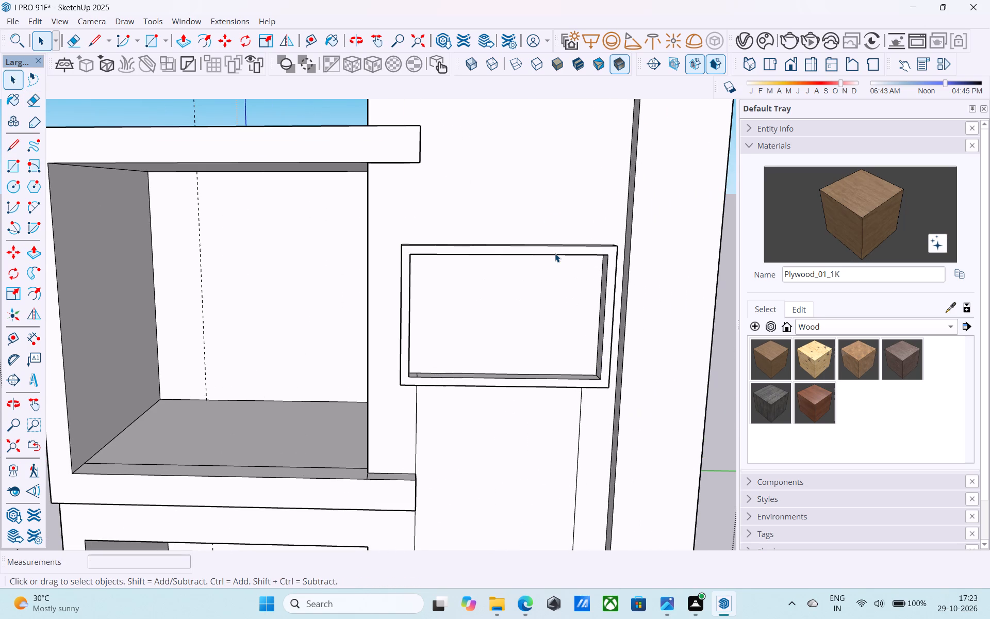
Delete the long horizontal guide crossing the ground floor front and the vertical guide behind the openings.
{"action": "scroll", "coordinate": [519, 207], "scroll_direction": "down", "scroll_amount": 12}
{"action": "scroll", "coordinate": [577, 227], "scroll_direction": "down", "scroll_amount": 4}
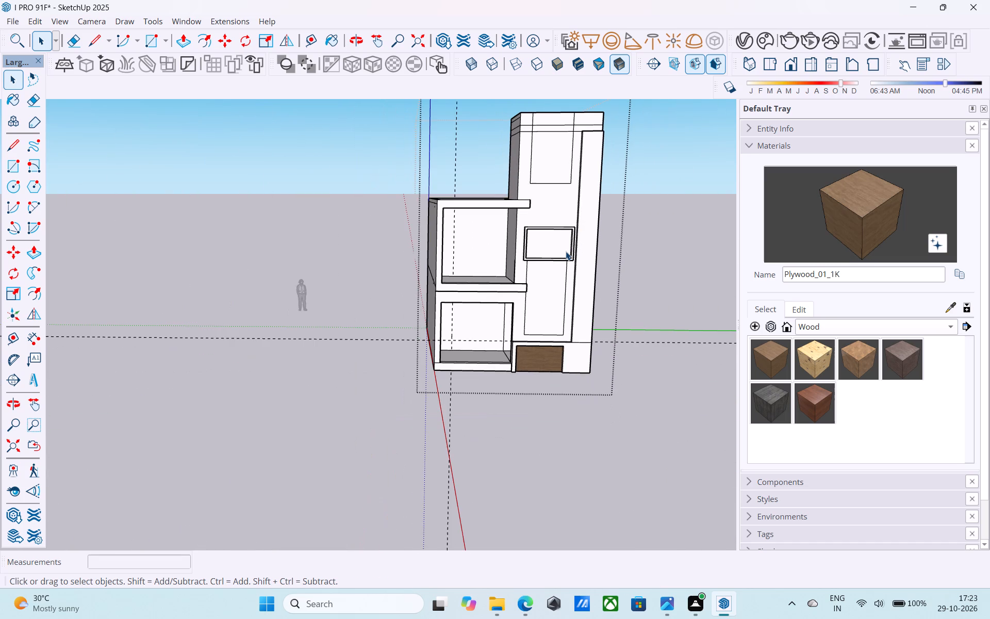
{"action": "middle_click_drag", "start_coordinate": [564, 256], "coordinate": [559, 205]}
{"action": "scroll", "coordinate": [463, 287], "scroll_direction": "up", "scroll_amount": 5}
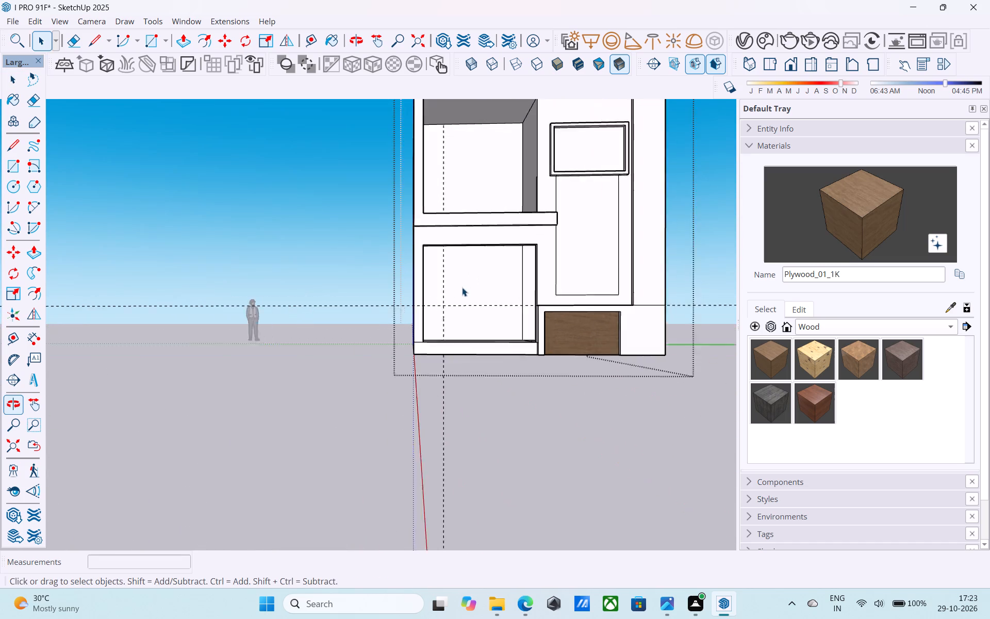
{"action": "middle_click_drag", "start_coordinate": [445, 319], "coordinate": [448, 412]}
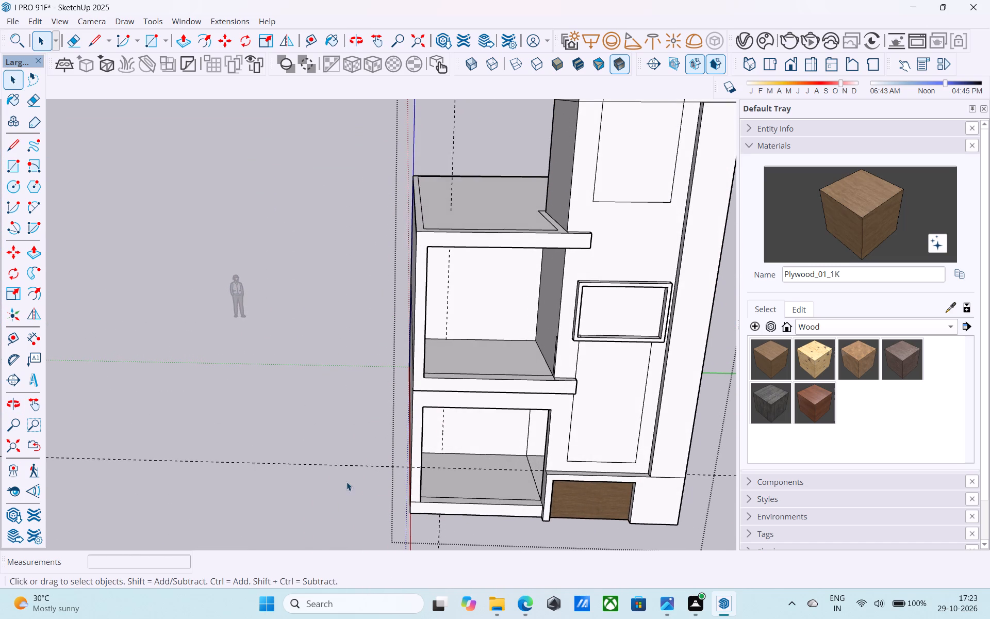
{"action": "left_click_drag", "start_coordinate": [334, 473], "coordinate": [329, 469]}
{"action": "left_click_drag", "start_coordinate": [344, 487], "coordinate": [309, 439]}
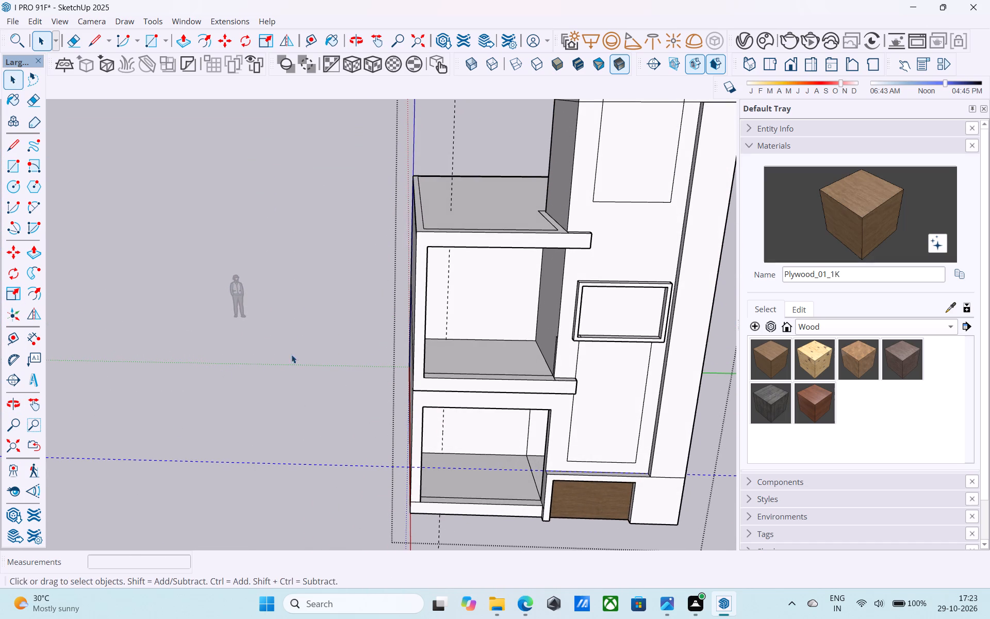
{"action": "key", "text": "Delete"}
{"action": "left_click_drag", "start_coordinate": [494, 105], "coordinate": [413, 109]}
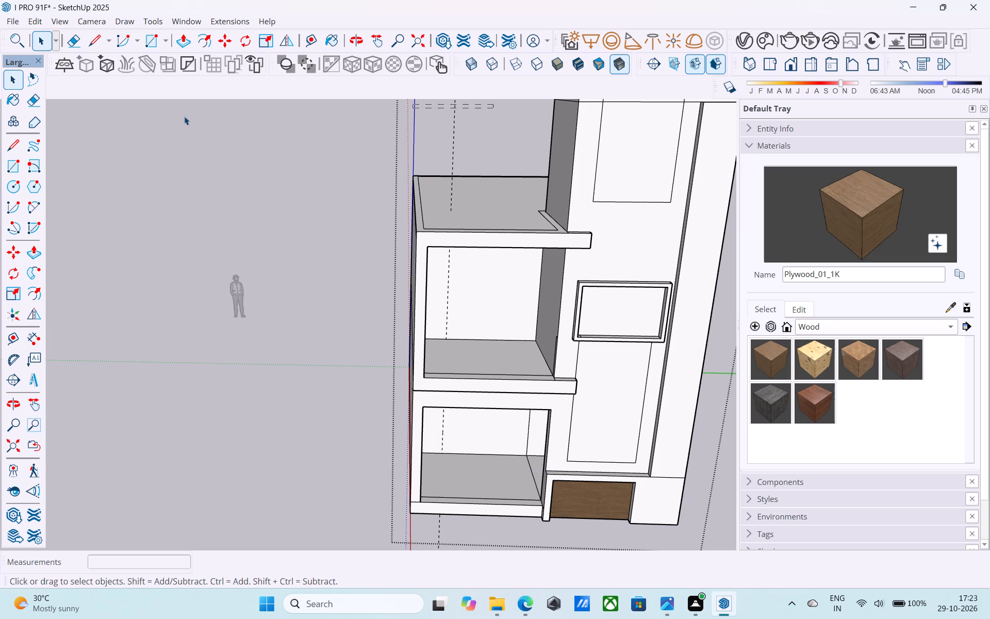
{"action": "key", "text": "Delete"}
Place a vertical guide on the lower opening's back wall, 2' in from the corner with the outer side wall.
{"action": "scroll", "coordinate": [328, 235], "scroll_direction": "down", "scroll_amount": 7}
{"action": "middle_click_drag", "start_coordinate": [422, 255], "coordinate": [438, 320]}
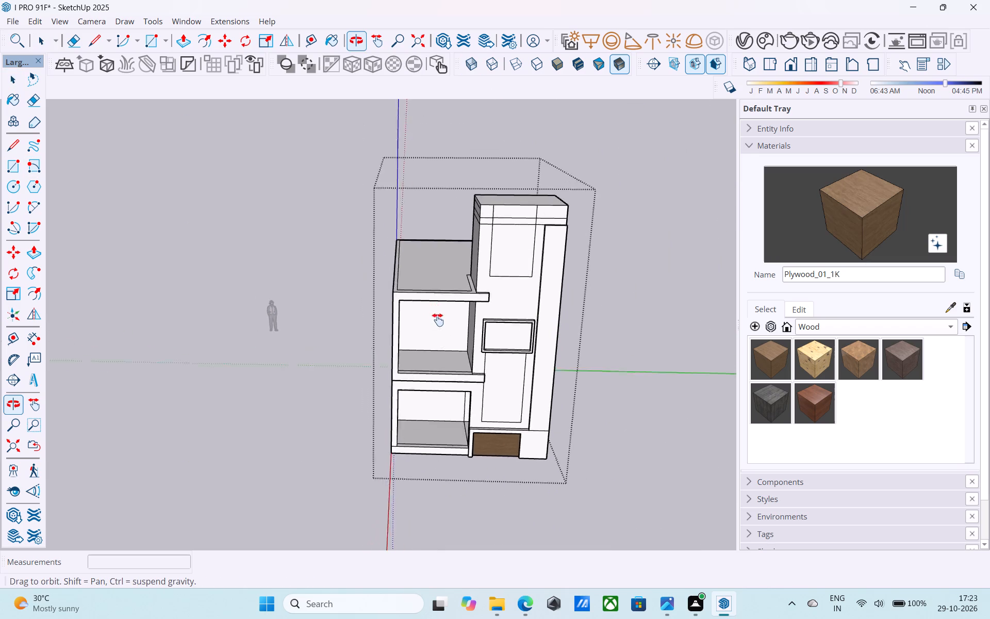
{"action": "middle_click_drag", "start_coordinate": [438, 320], "coordinate": [455, 220]}
{"action": "scroll", "coordinate": [487, 281], "scroll_direction": "up", "scroll_amount": 7}
{"action": "middle_click_drag", "start_coordinate": [462, 299], "coordinate": [660, 232]}
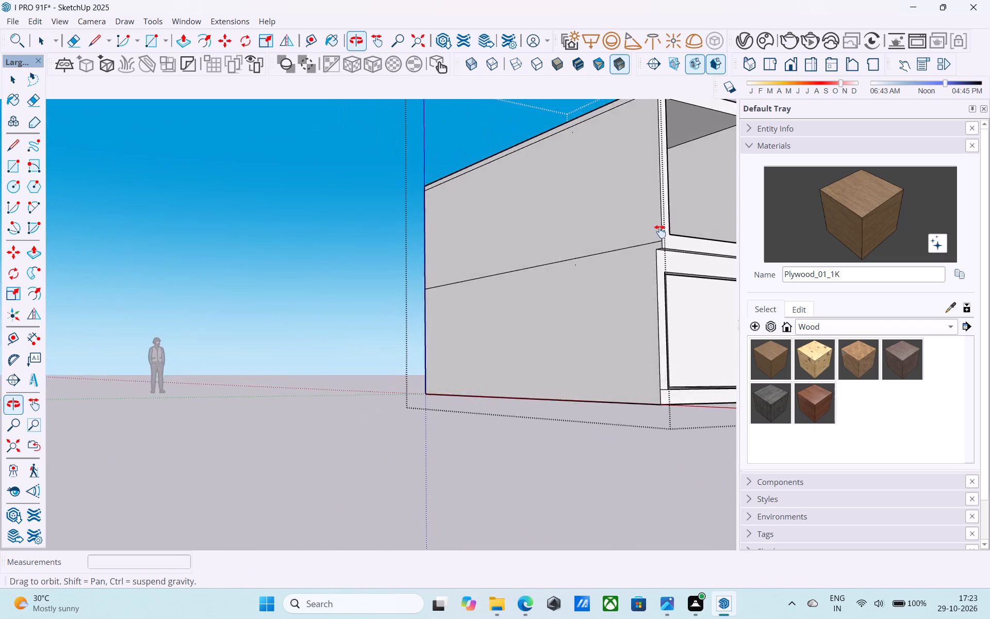
{"action": "middle_click_drag", "start_coordinate": [660, 232], "coordinate": [397, 300]}
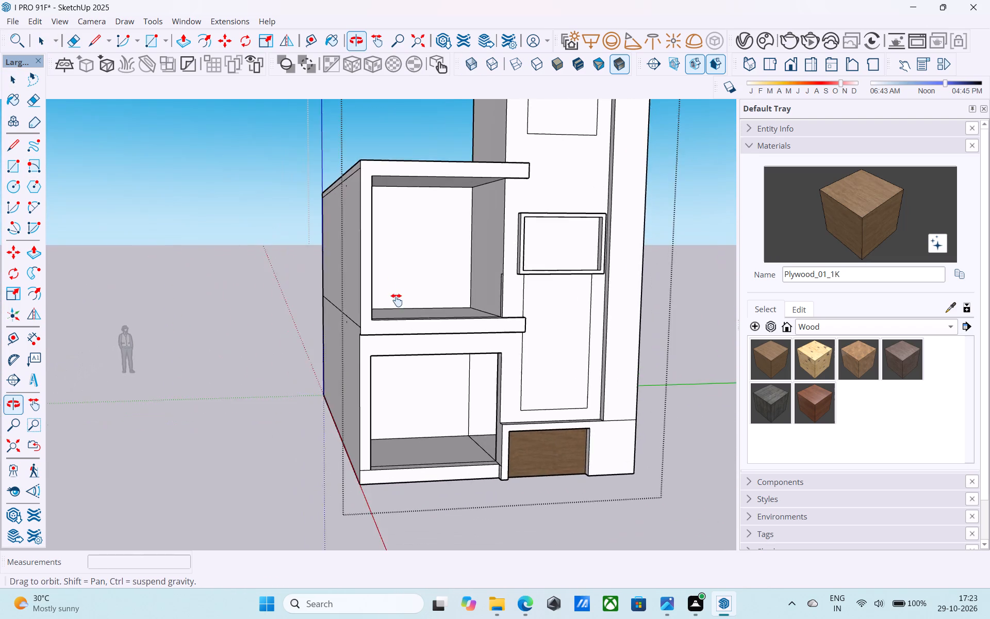
{"action": "middle_click_drag", "start_coordinate": [397, 300], "coordinate": [406, 288]}
{"action": "middle_click_drag", "start_coordinate": [481, 322], "coordinate": [408, 353], "text": "shift"}
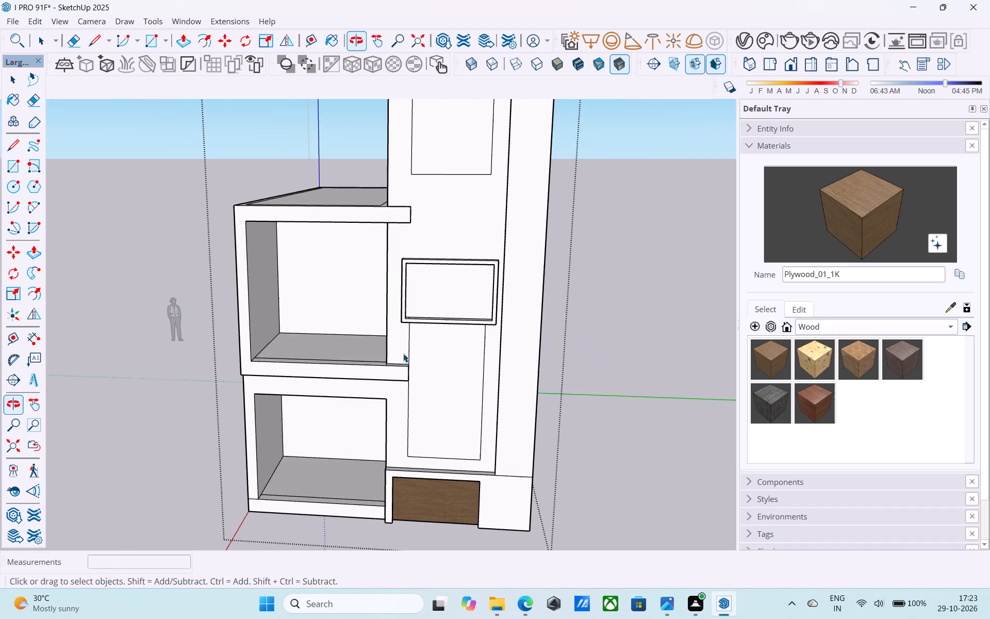
{"action": "middle_click_drag", "start_coordinate": [368, 360], "coordinate": [389, 343]}
{"action": "scroll", "coordinate": [333, 399], "scroll_direction": "up", "scroll_amount": 5}
{"action": "key", "text": "t"}
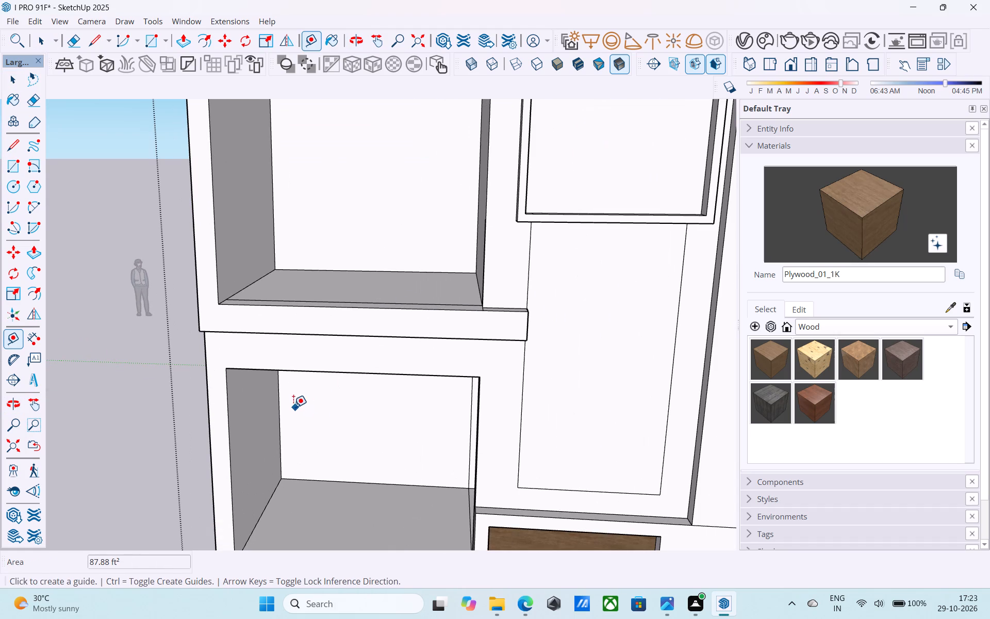
{"action": "left_click", "coordinate": [278, 401]}
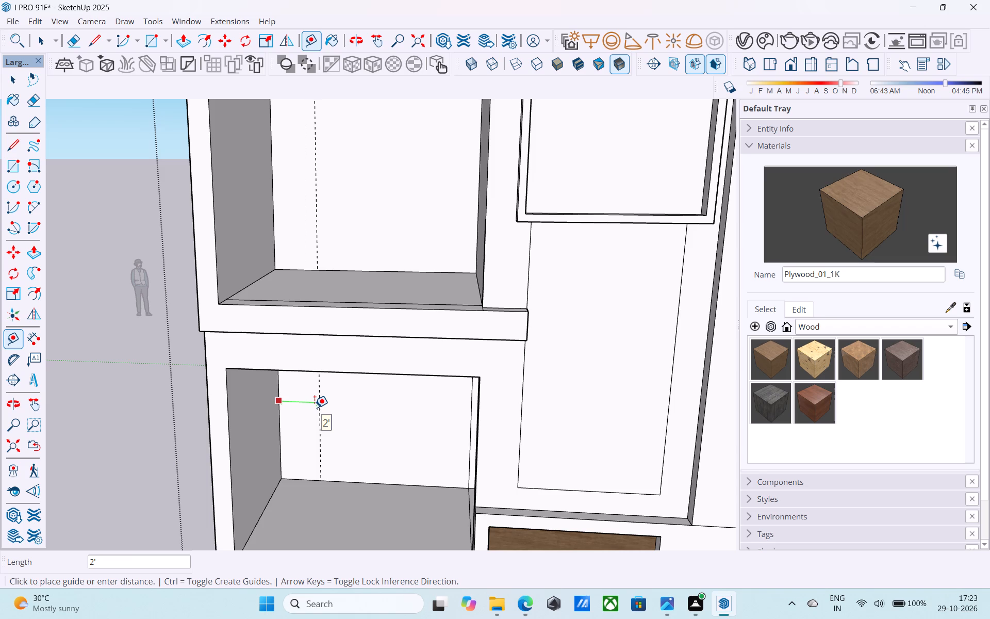
{"action": "left_click", "coordinate": [315, 408]}
Draw a 4' by 7' rectangle on the lower opening's back wall, starting where the guide meets the floor.
{"action": "key", "text": "r"}
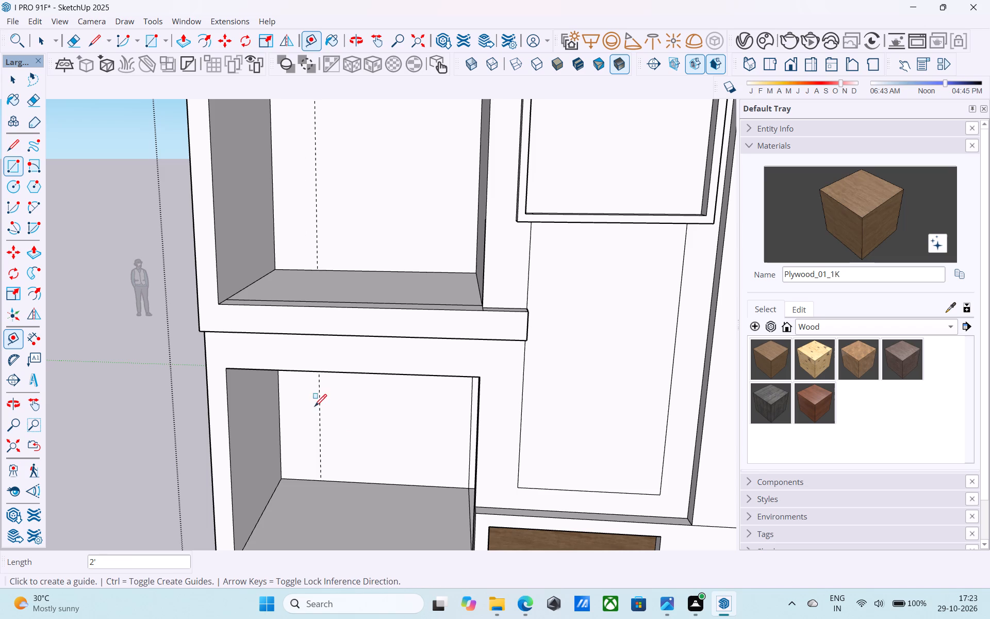
{"action": "scroll", "coordinate": [321, 480], "scroll_direction": "up", "scroll_amount": 1}
{"action": "left_click", "coordinate": [321, 480]}
{"action": "middle_click_drag", "start_coordinate": [387, 375], "coordinate": [401, 350]}
{"action": "middle_click_drag", "start_coordinate": [412, 322], "coordinate": [418, 266]}
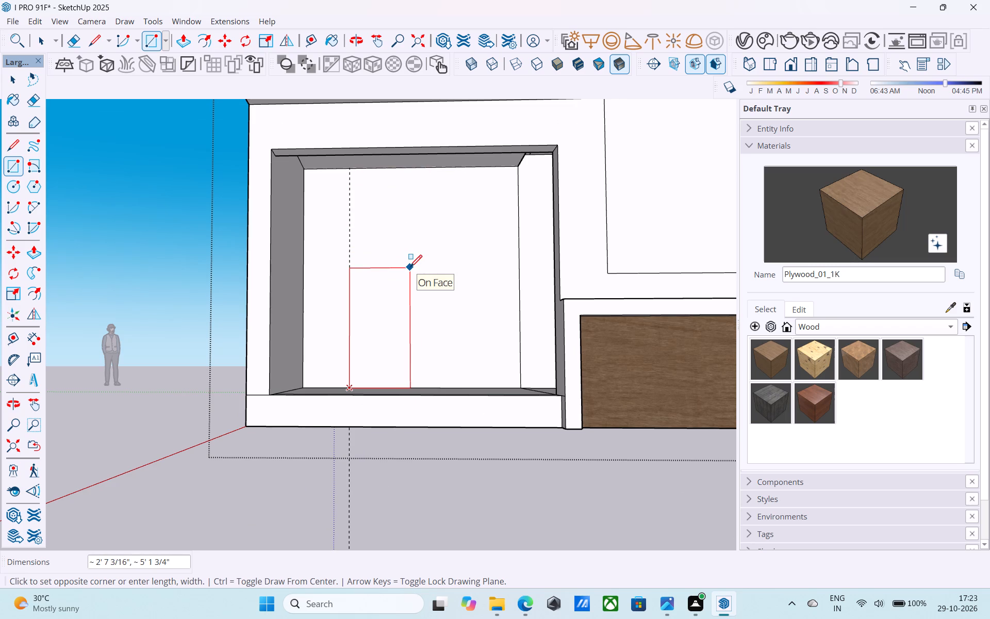
{"action": "type", "text": "4',"}
{"action": "type", "text": "8'"}
{"action": "key", "text": "Return"}
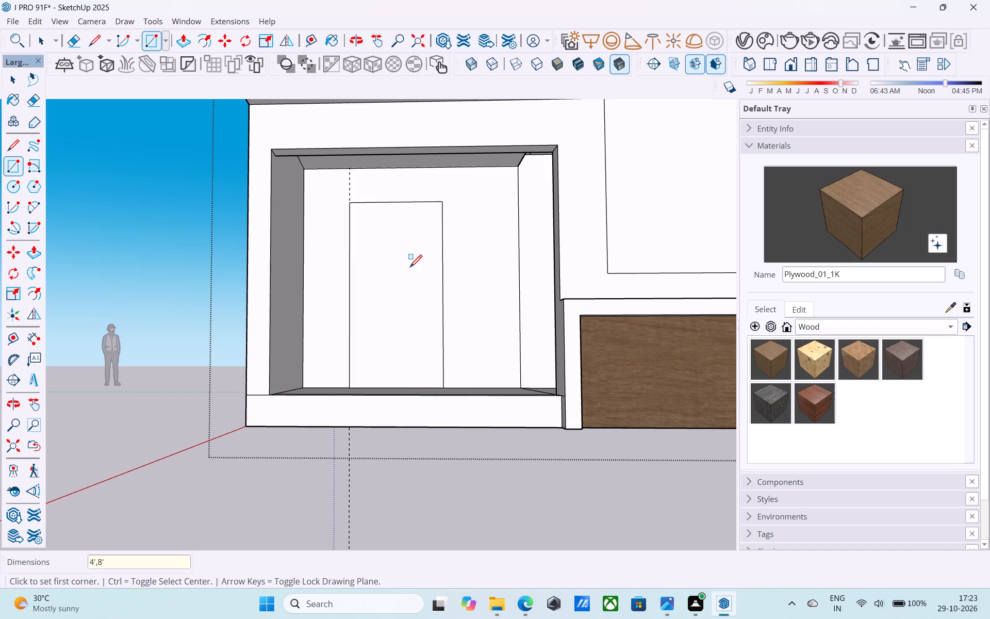
{"action": "type", "text": "7',4'"}
{"action": "key", "text": "Return"}
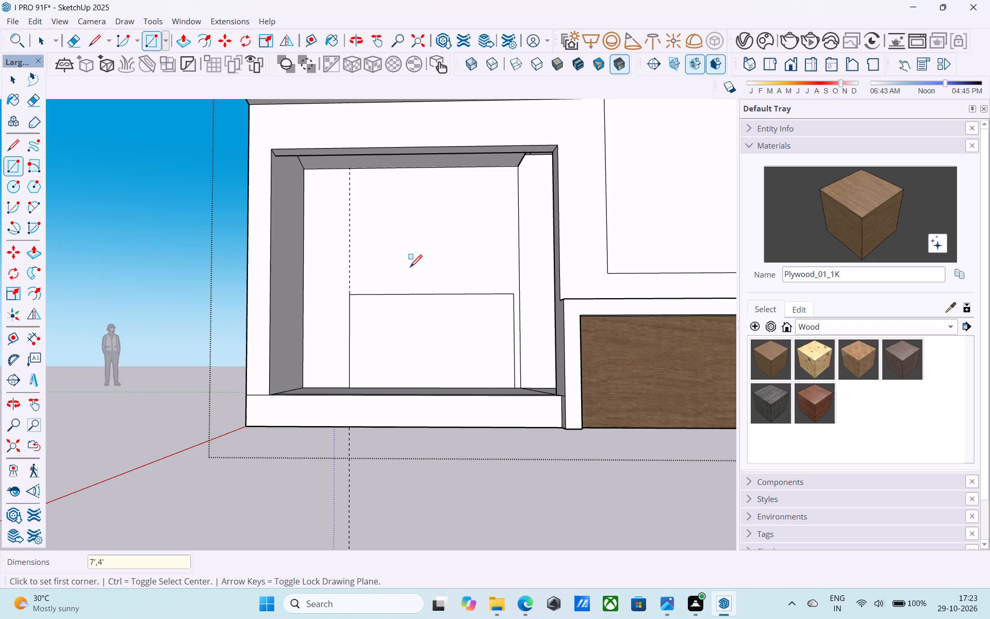
{"action": "type", "text": "4',87'"}
{"action": "key", "text": "Return"}
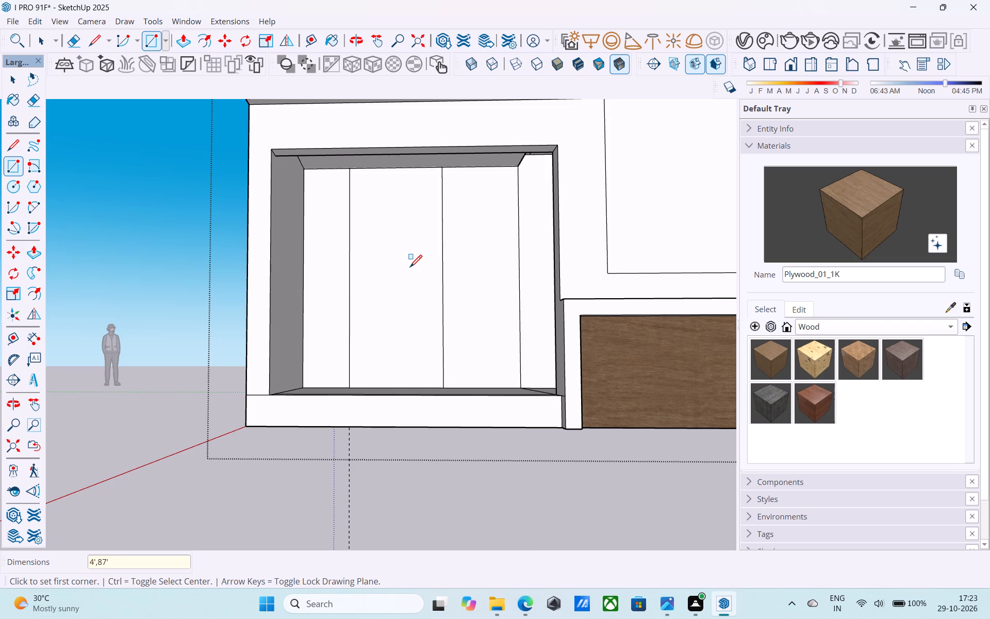
{"action": "type", "text": "4',7'"}
{"action": "key", "text": "Return"}
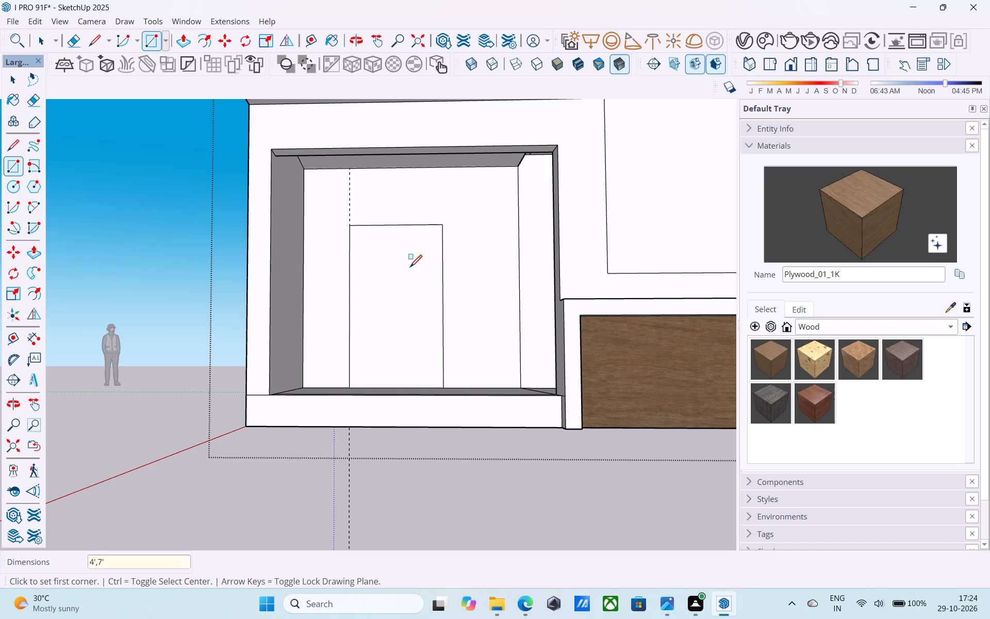
Offset the outline of the 4' by 7' rectangle inward 3" to form a frame border.
{"action": "key", "text": "space"}
{"action": "left_click", "coordinate": [410, 268]}
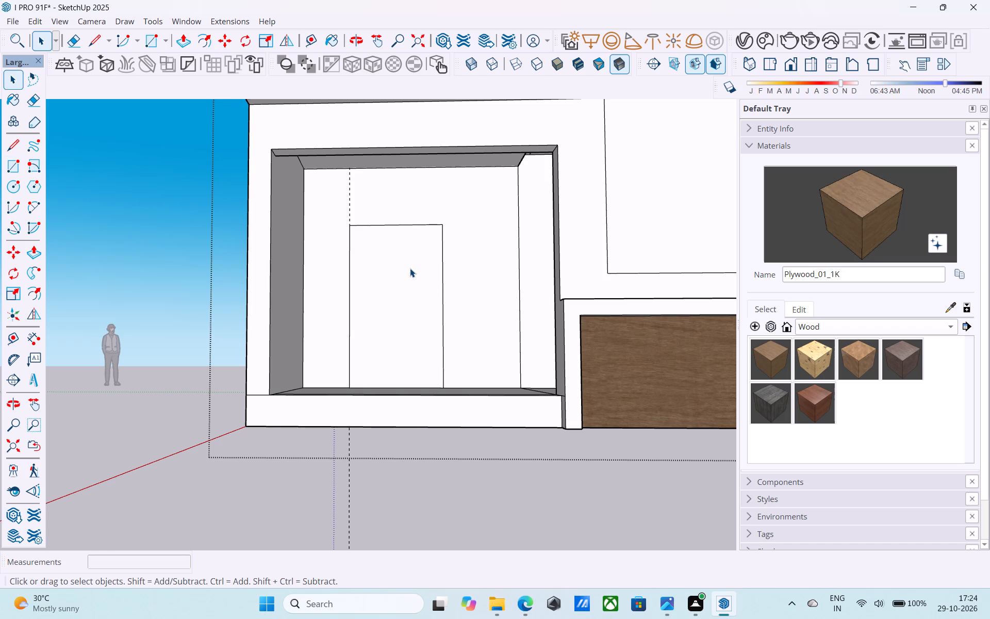
{"action": "key", "text": "f"}
{"action": "left_click", "coordinate": [410, 269]}
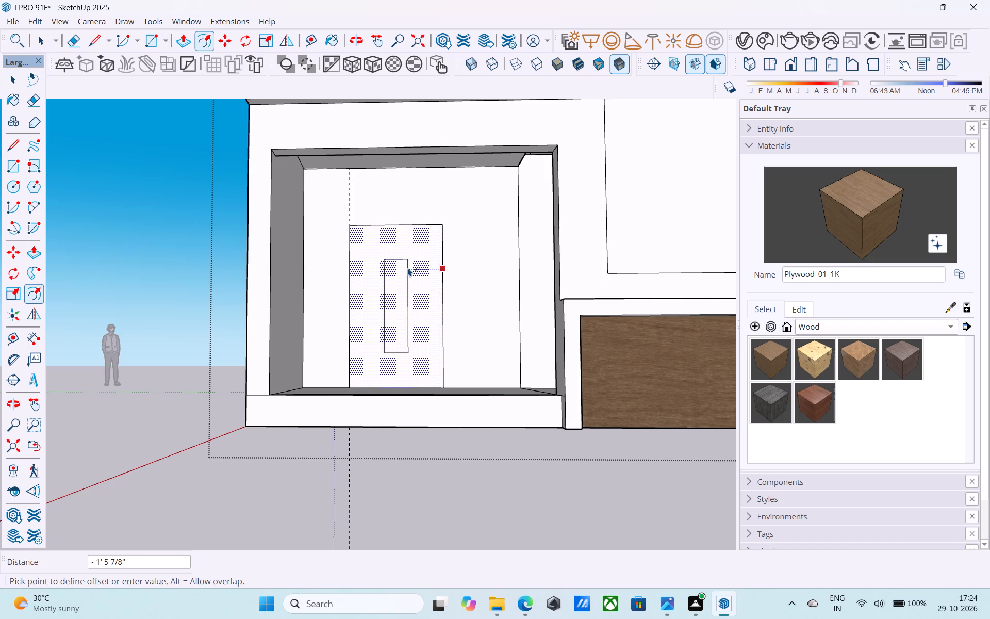
{"action": "type", "text": "3\""}
{"action": "key", "text": "Return"}
{"action": "key", "text": "space"}
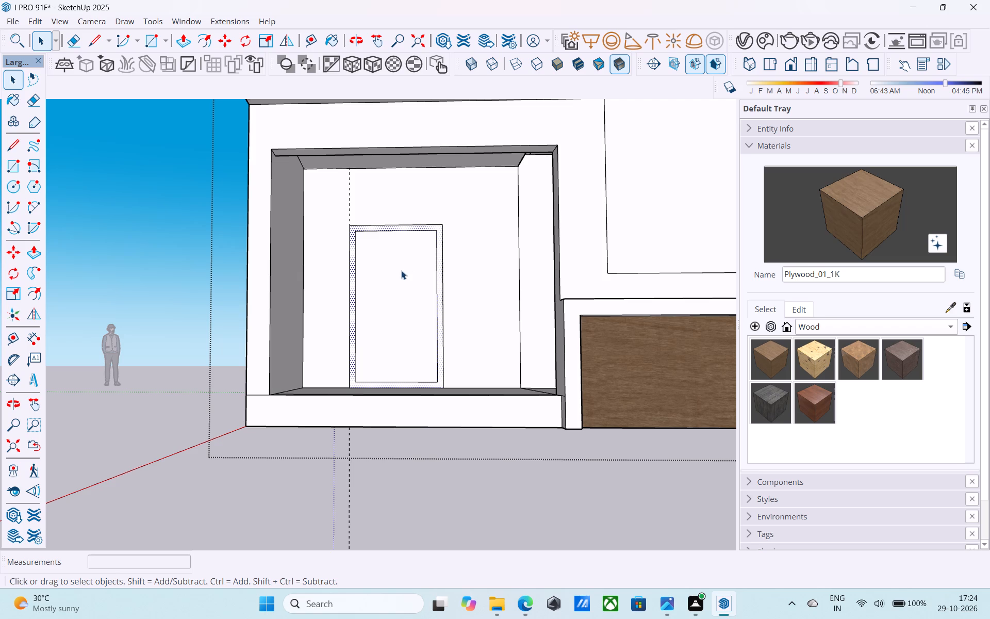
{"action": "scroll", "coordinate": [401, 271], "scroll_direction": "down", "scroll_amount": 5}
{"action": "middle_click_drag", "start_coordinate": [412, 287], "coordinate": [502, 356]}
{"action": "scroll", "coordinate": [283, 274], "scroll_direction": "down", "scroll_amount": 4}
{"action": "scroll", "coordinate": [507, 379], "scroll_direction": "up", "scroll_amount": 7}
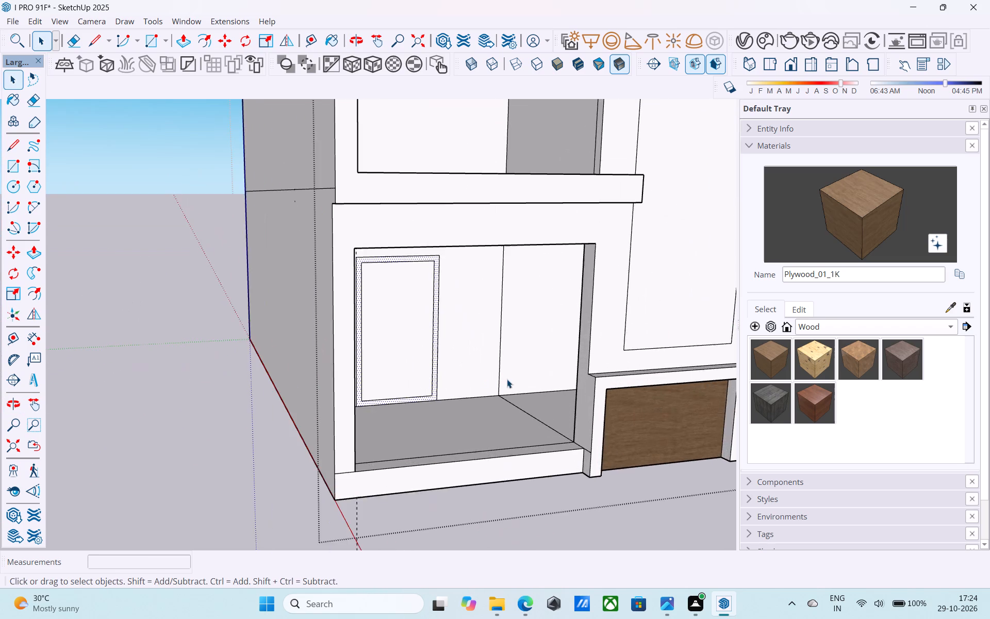
Erase the vertical edge crossing the lower opening's back wall beside the framed door outline.
{"action": "scroll", "coordinate": [503, 387], "scroll_direction": "up", "scroll_amount": 4}
{"action": "scroll", "coordinate": [503, 387], "scroll_direction": "down", "scroll_amount": 4}
{"action": "middle_click_drag", "start_coordinate": [499, 388], "coordinate": [487, 382]}
{"action": "scroll", "coordinate": [487, 382], "scroll_direction": "up", "scroll_amount": 2}
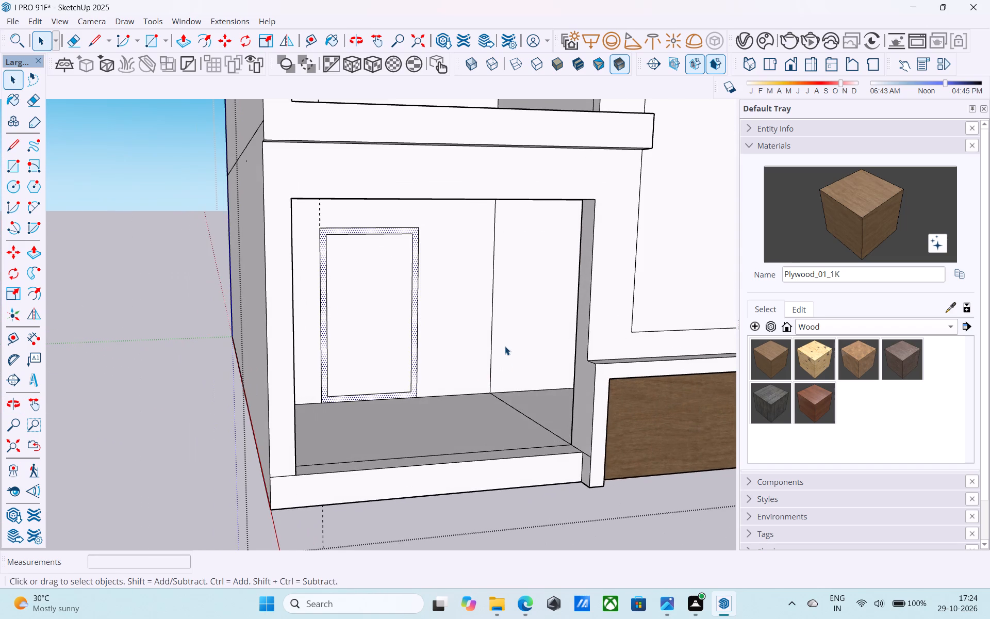
{"action": "key", "text": "e"}
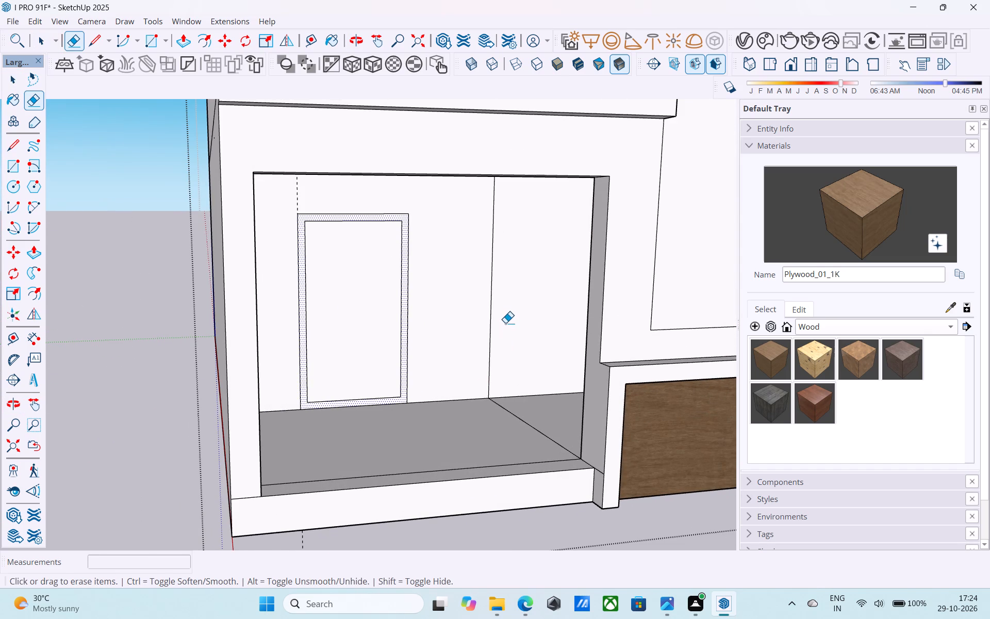
{"action": "left_click_drag", "start_coordinate": [504, 320], "coordinate": [494, 313]}
{"action": "left_click_drag", "start_coordinate": [492, 313], "coordinate": [482, 304]}
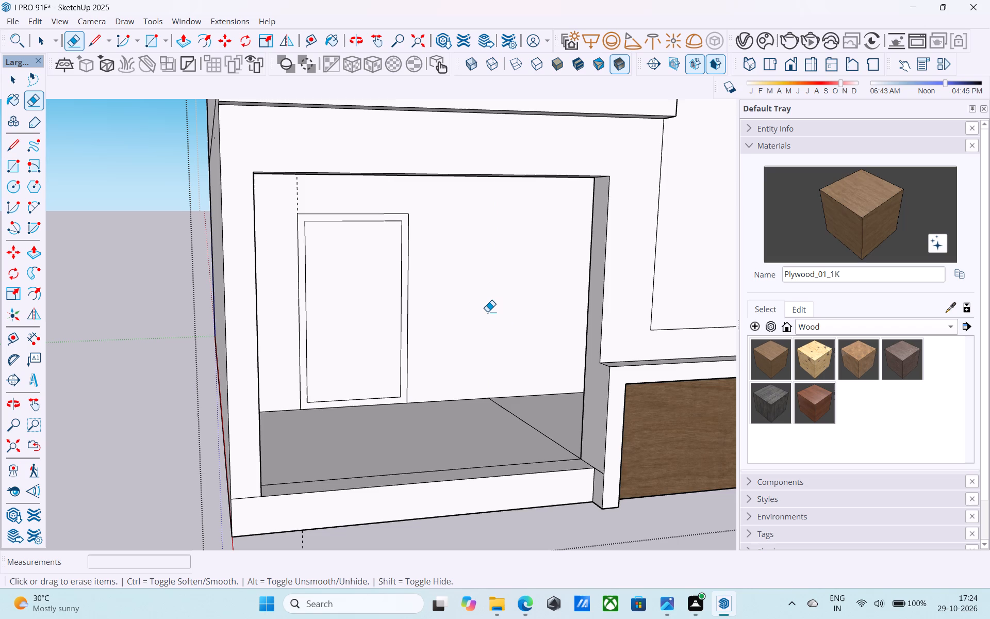
Place a horizontal guide 3' above the floor and a vertical guide 1' from the door frame's inner side on the back wall.
{"action": "key", "text": "t"}
{"action": "left_click", "coordinate": [464, 397]}
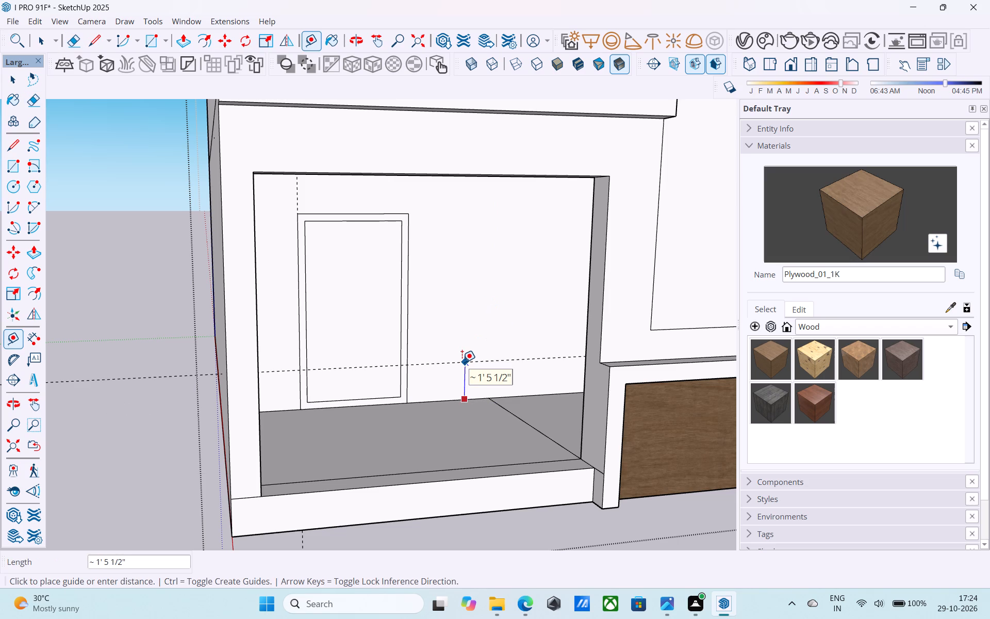
{"action": "type", "text": "3'"}
{"action": "key", "text": "Return"}
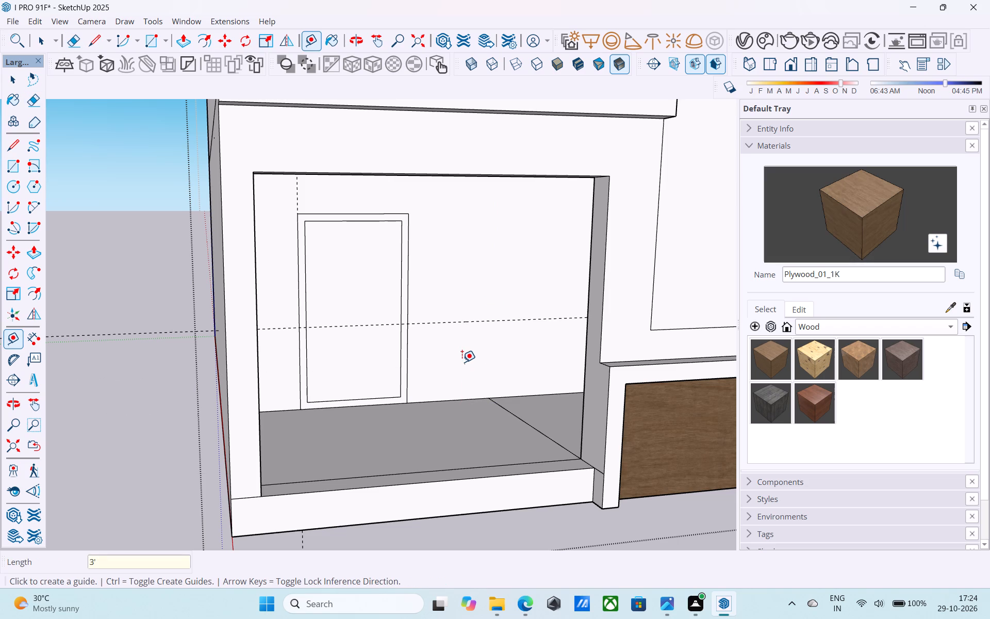
{"action": "left_click", "coordinate": [408, 264]}
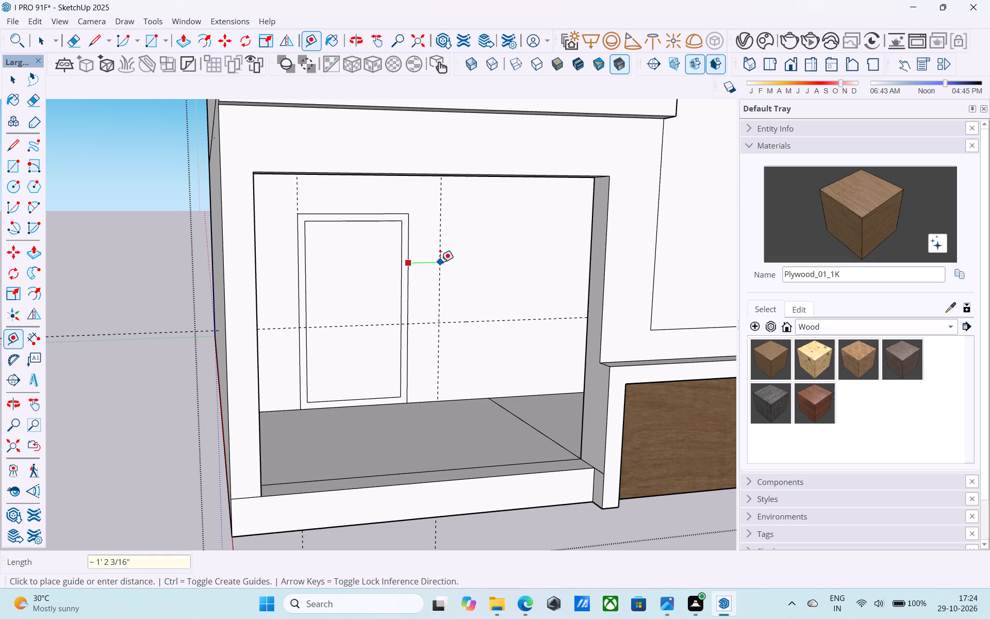
{"action": "type", "text": "2'"}
{"action": "key", "text": "Return"}
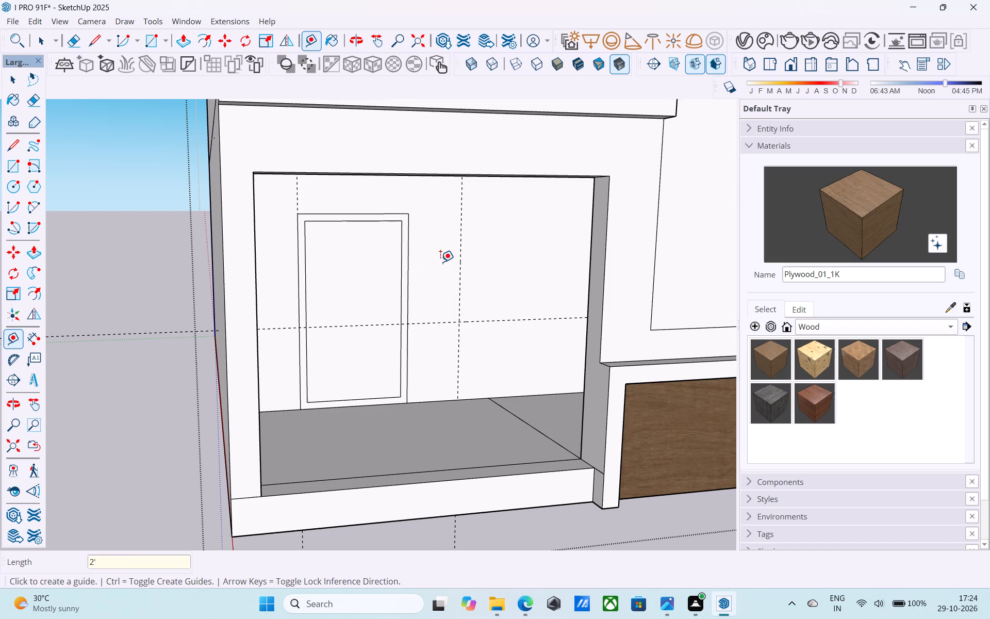
{"action": "type", "text": "1'"}
{"action": "key", "text": "Return"}
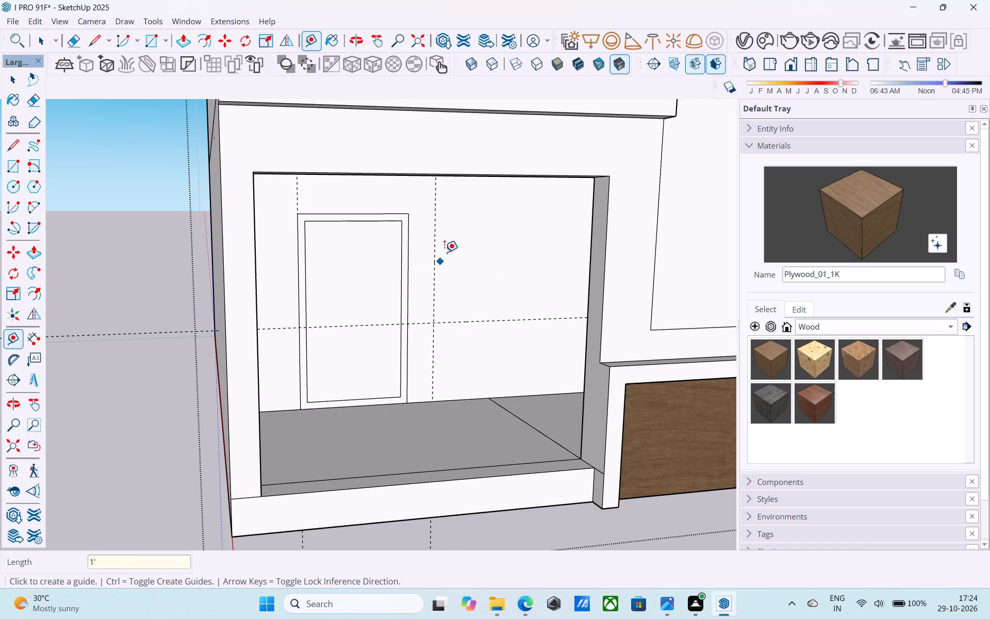
Draw a 4' by 4' window rectangle on the lower back wall, starting where the two new guides cross.
{"action": "scroll", "coordinate": [449, 275], "scroll_direction": "down", "scroll_amount": 4}
{"action": "key", "text": "r"}
{"action": "scroll", "coordinate": [460, 272], "scroll_direction": "down", "scroll_amount": 2}
{"action": "middle_click_drag", "start_coordinate": [460, 272], "coordinate": [424, 352]}
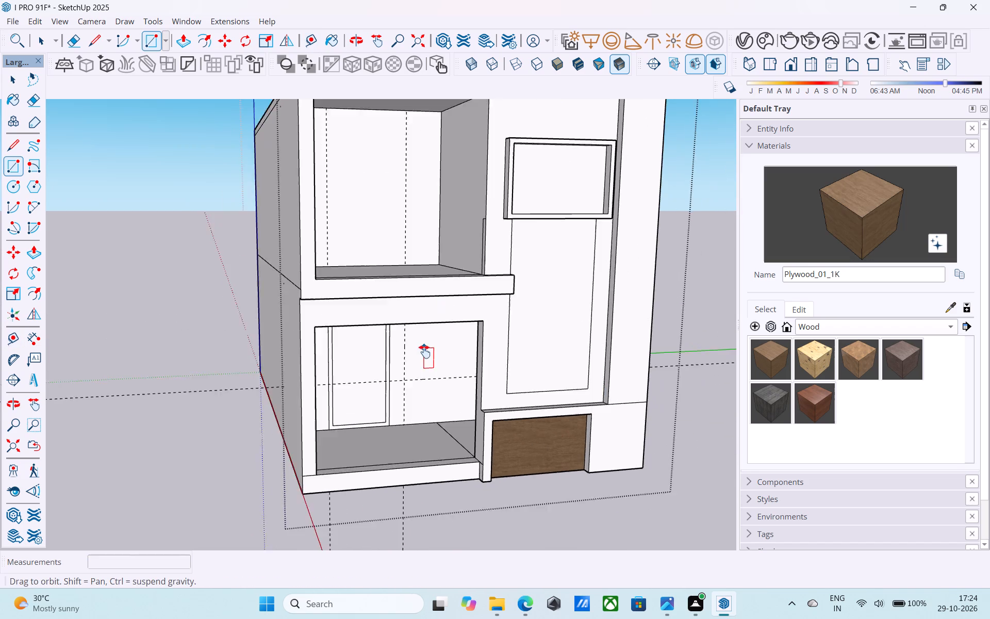
{"action": "middle_click_drag", "start_coordinate": [424, 352], "coordinate": [414, 410]}
{"action": "scroll", "coordinate": [414, 410], "scroll_direction": "up", "scroll_amount": 4}
{"action": "scroll", "coordinate": [373, 453], "scroll_direction": "down", "scroll_amount": 1}
{"action": "middle_click_drag", "start_coordinate": [373, 453], "coordinate": [359, 274]}
{"action": "scroll", "coordinate": [399, 441], "scroll_direction": "up", "scroll_amount": 4}
{"action": "left_click", "coordinate": [384, 449]}
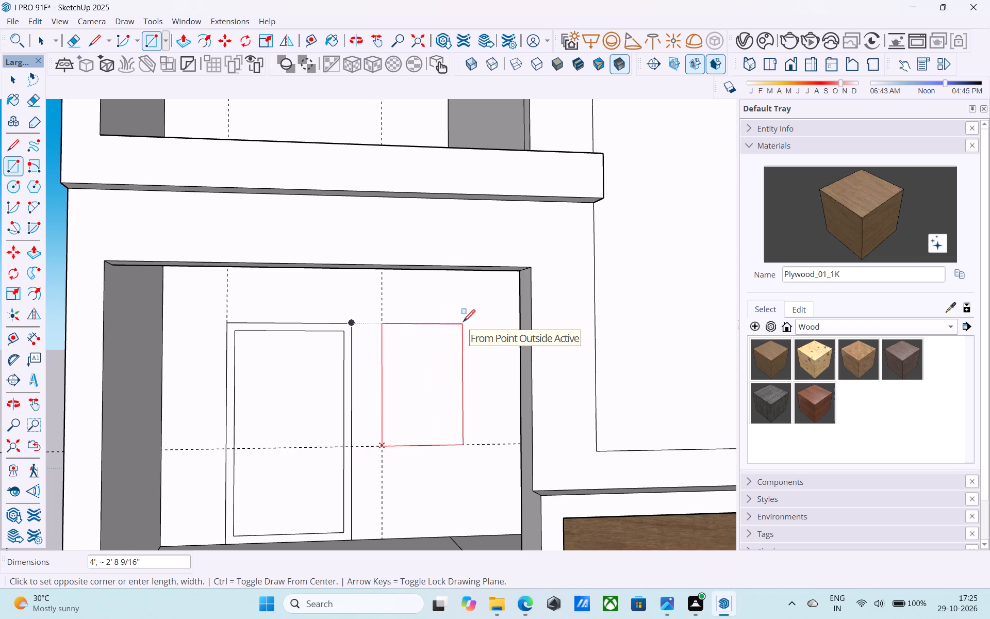
{"action": "type", "text": "4',"}
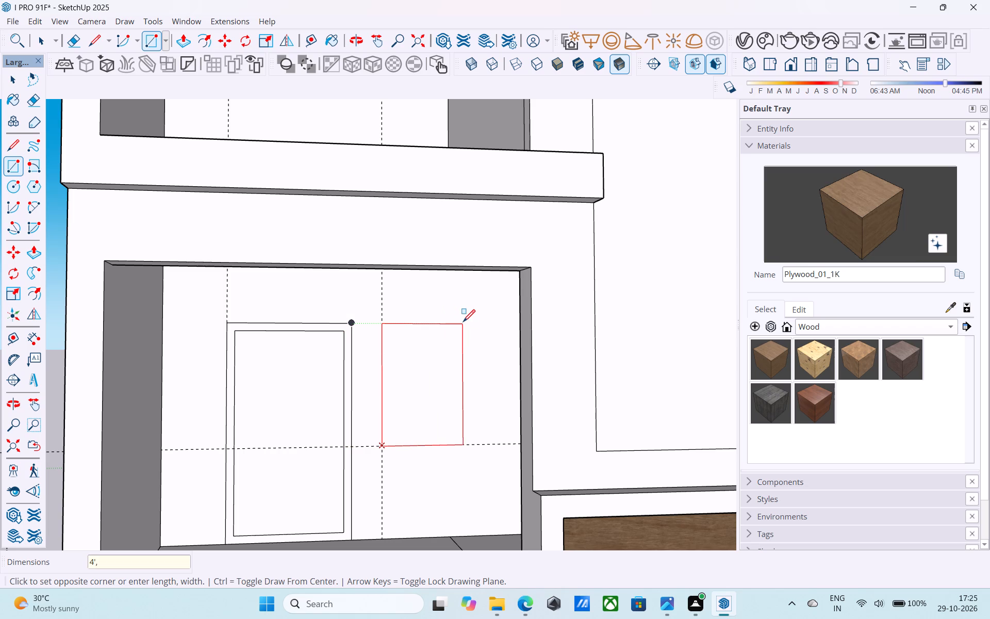
{"action": "type", "text": "6'"}
{"action": "key", "text": "Return"}
{"action": "type", "text": "4',4'"}
{"action": "key", "text": "Return"}
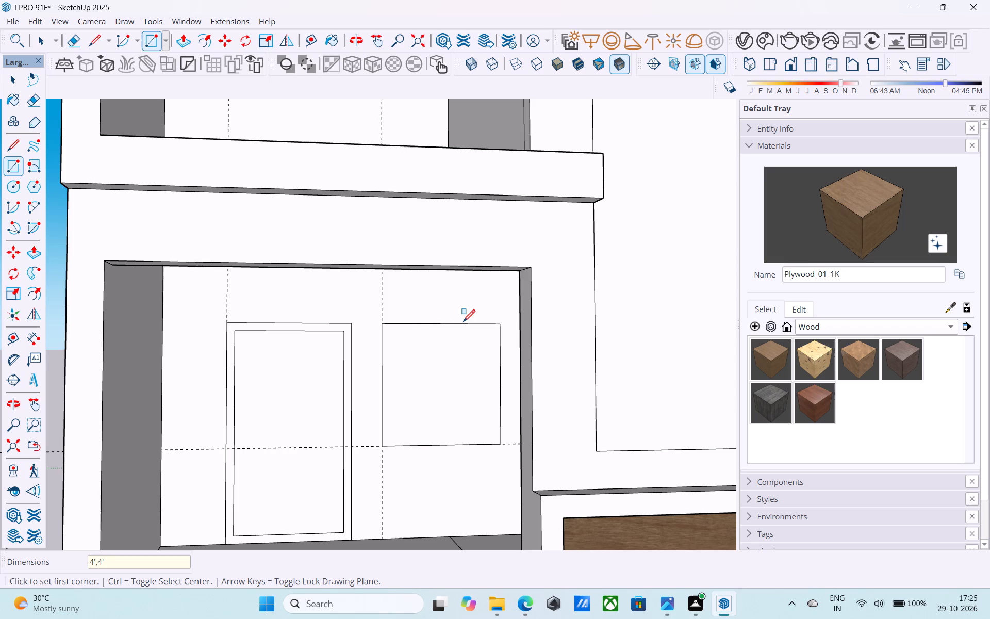
Offset the outline of the 4' by 4' rectangle inward 3" to form a window frame border.
{"action": "key", "text": "space"}
{"action": "left_click", "coordinate": [450, 347]}
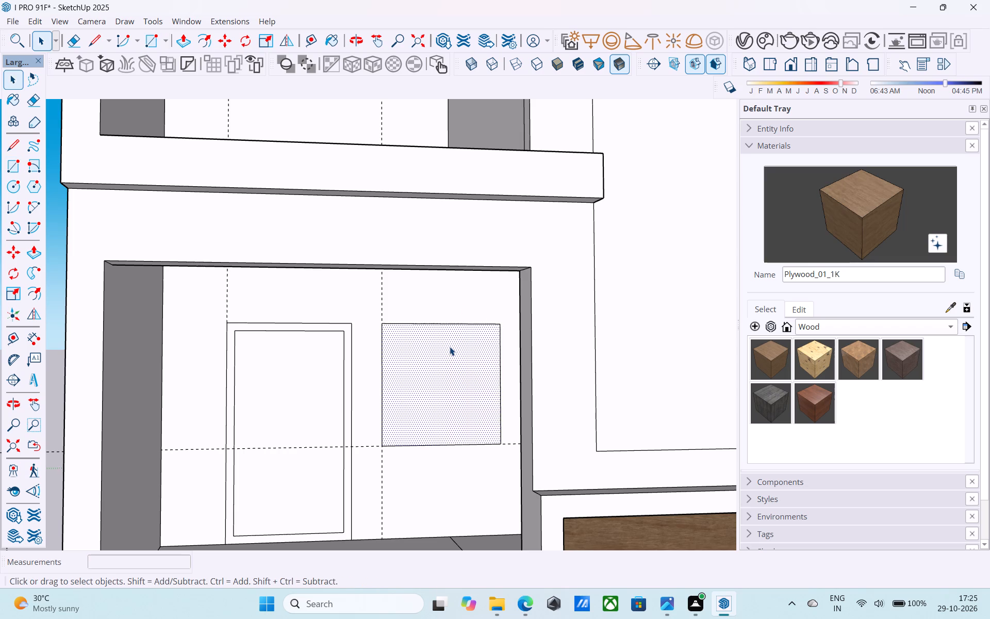
{"action": "key", "text": "f"}
{"action": "left_click", "coordinate": [450, 347]}
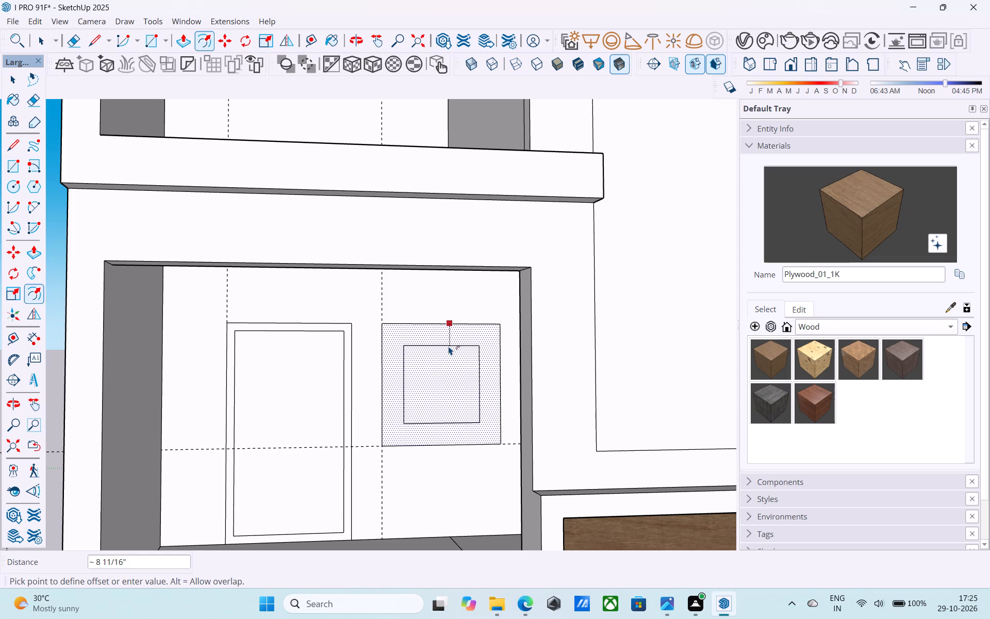
{"action": "type", "text": "3\""}
{"action": "key", "text": "Return"}
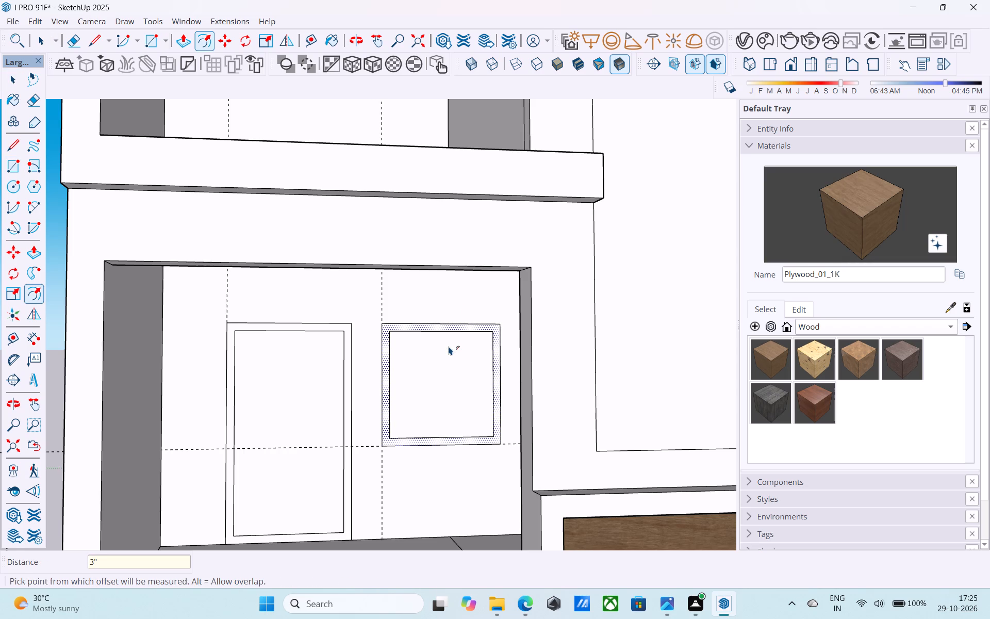
Push the inner door and window faces back 6" through the lower back wall to cut both openings.
{"action": "key", "text": "space"}
{"action": "left_click", "coordinate": [298, 394]}
{"action": "key", "text": "p"}
{"action": "left_click", "coordinate": [297, 394]}
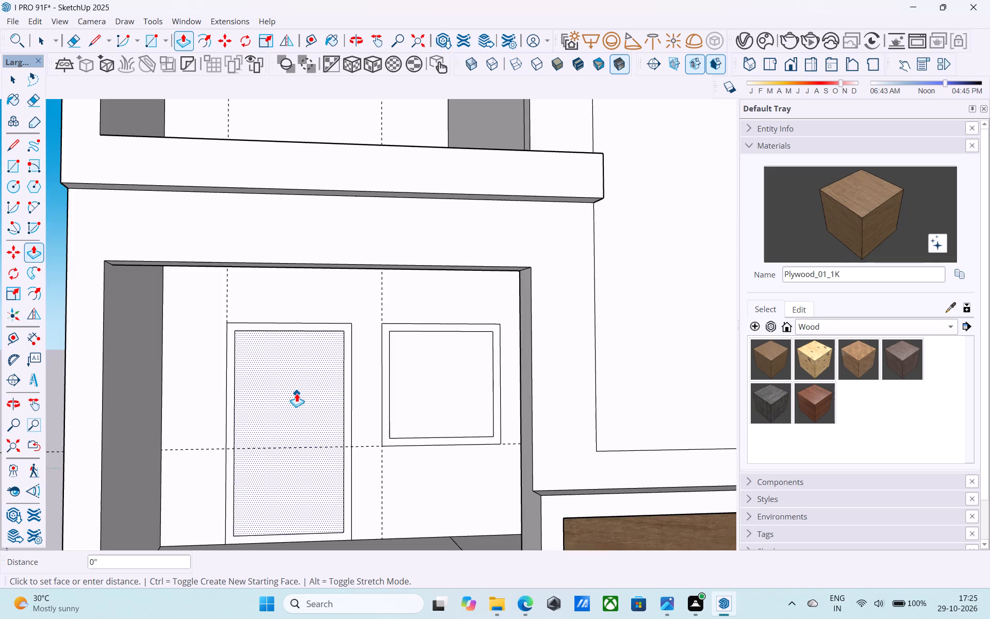
{"action": "scroll", "coordinate": [296, 393], "scroll_direction": "up", "scroll_amount": 2}
{"action": "left_click", "coordinate": [292, 366]}
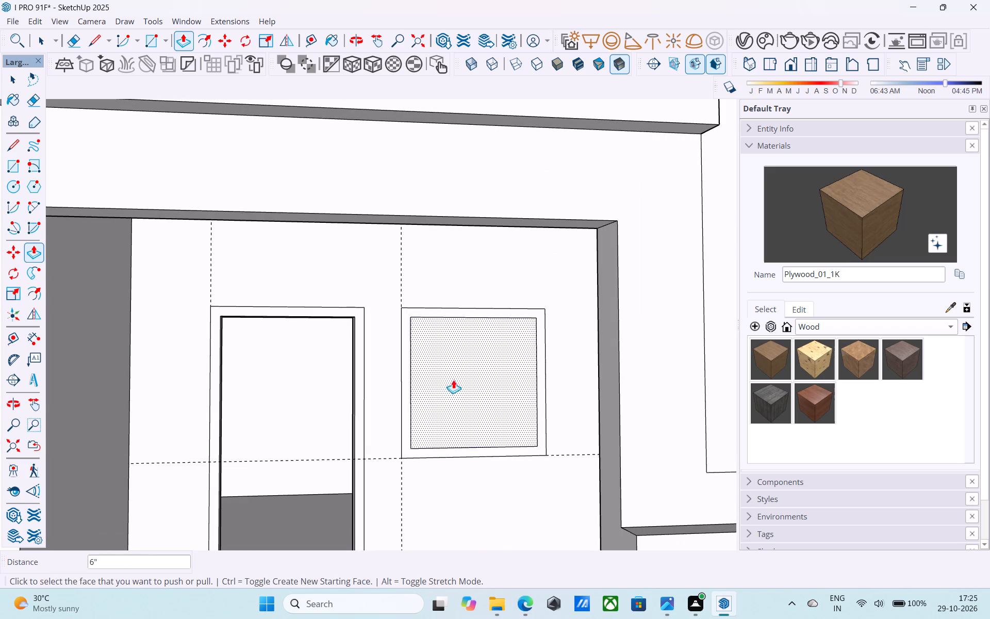
{"action": "double_click", "coordinate": [453, 379]}
Delete the two leftover wall faces seen through the lower window opening.
{"action": "scroll", "coordinate": [453, 379], "scroll_direction": "down", "scroll_amount": 5}
{"action": "middle_click_drag", "start_coordinate": [455, 381], "coordinate": [527, 388]}
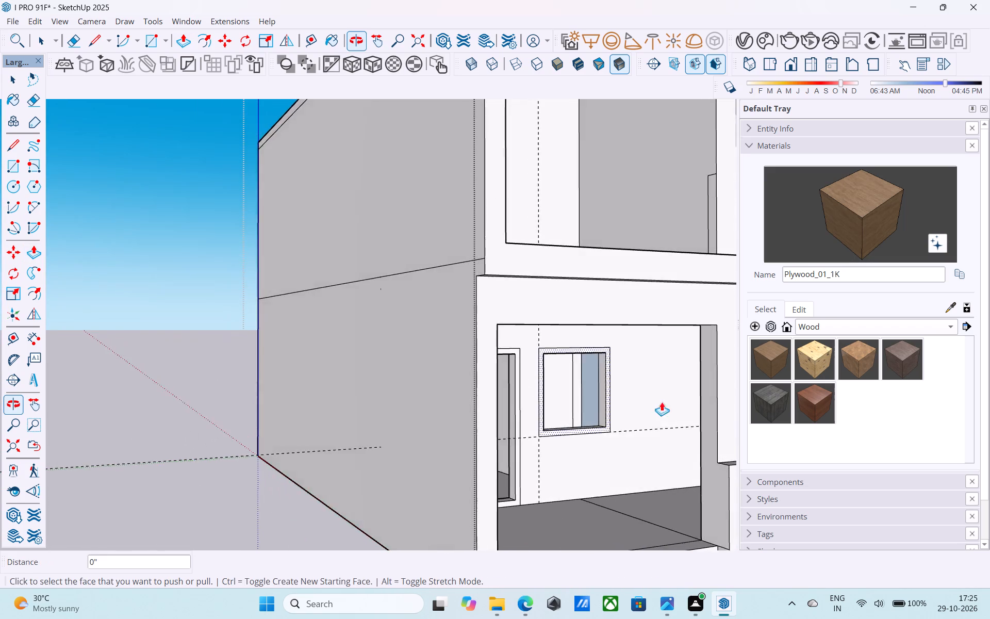
{"action": "scroll", "coordinate": [695, 393], "scroll_direction": "up", "scroll_amount": 9}
{"action": "scroll", "coordinate": [507, 397], "scroll_direction": "up", "scroll_amount": 8}
{"action": "middle_click_drag", "start_coordinate": [487, 392], "coordinate": [324, 422]}
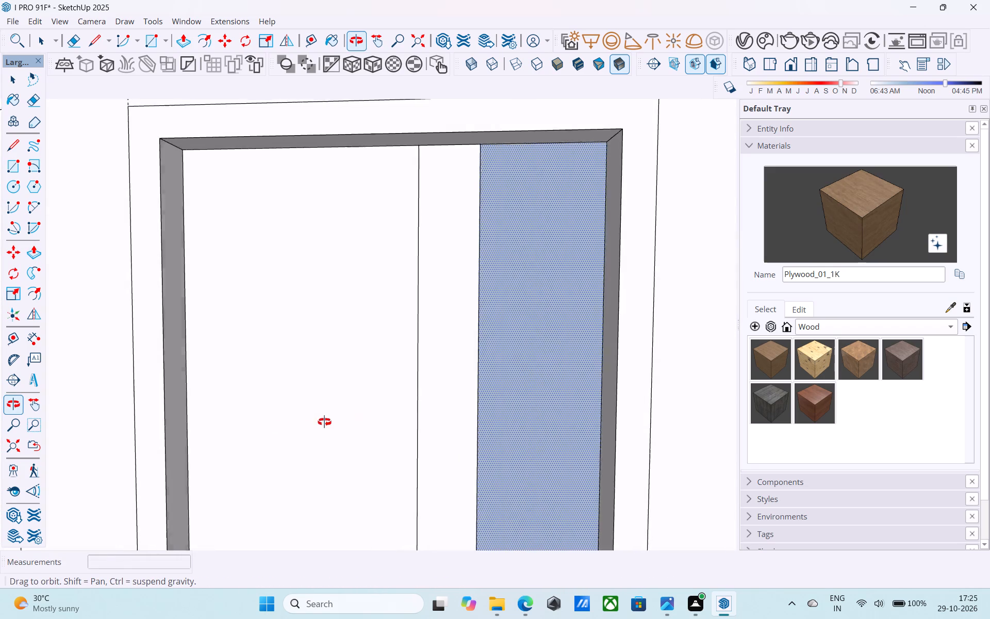
{"action": "middle_click_drag", "start_coordinate": [324, 422], "coordinate": [381, 444]}
{"action": "key", "text": "space"}
{"action": "left_click", "coordinate": [507, 420]}
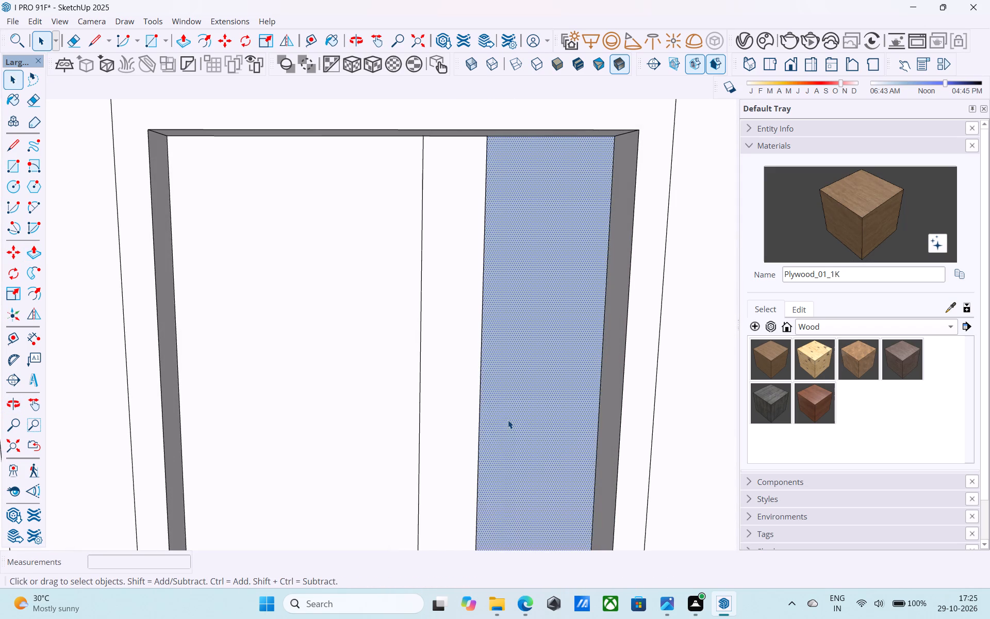
{"action": "key", "text": "Delete"}
{"action": "scroll", "coordinate": [508, 420], "scroll_direction": "down", "scroll_amount": 4}
{"action": "middle_click_drag", "start_coordinate": [508, 420], "coordinate": [554, 414]}
{"action": "scroll", "coordinate": [597, 403], "scroll_direction": "down", "scroll_amount": 3}
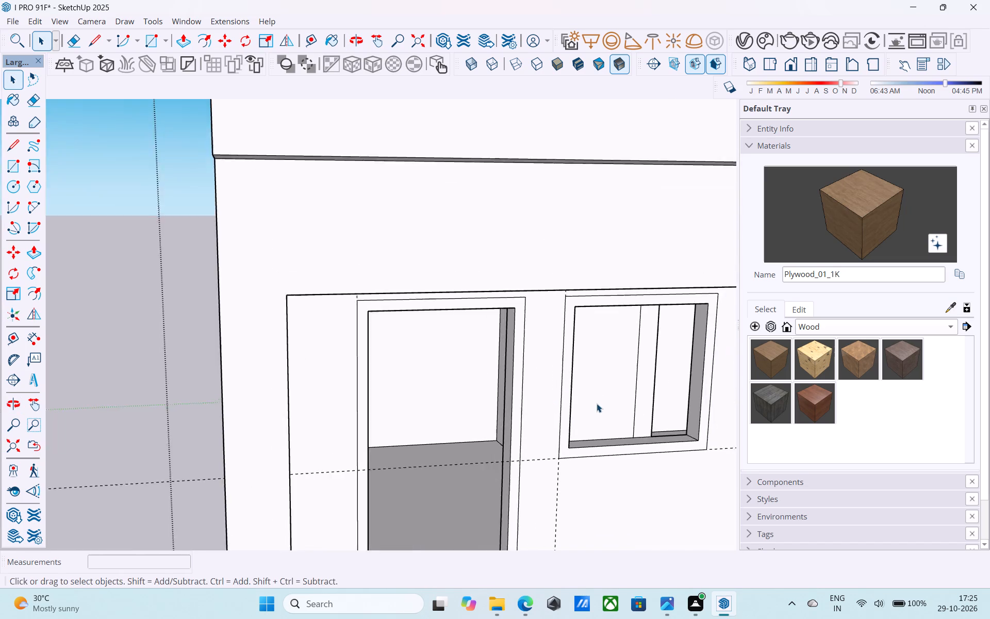
{"action": "middle_click_drag", "start_coordinate": [597, 402], "coordinate": [581, 393]}
{"action": "scroll", "coordinate": [581, 393], "scroll_direction": "up", "scroll_amount": 4}
{"action": "left_click", "coordinate": [583, 393]}
{"action": "key", "text": "Delete"}
Push the narrow wall face behind the lower window opening 1' with Push/Pull.
{"action": "middle_click_drag", "start_coordinate": [626, 384], "coordinate": [587, 377]}
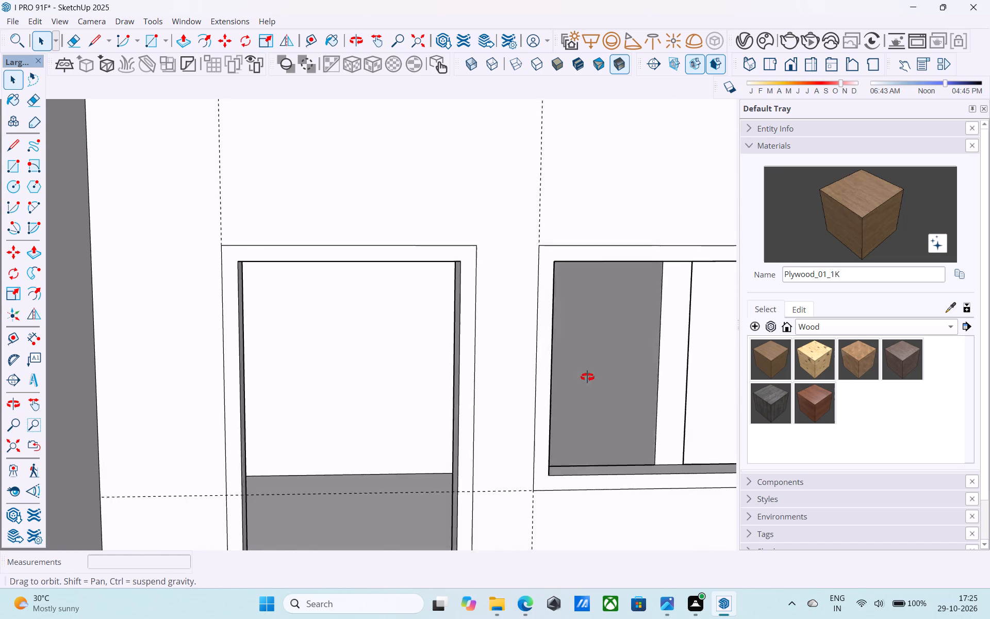
{"action": "middle_click_drag", "start_coordinate": [587, 377], "coordinate": [513, 389]}
{"action": "middle_click_drag", "start_coordinate": [590, 383], "coordinate": [709, 378], "text": "shift"}
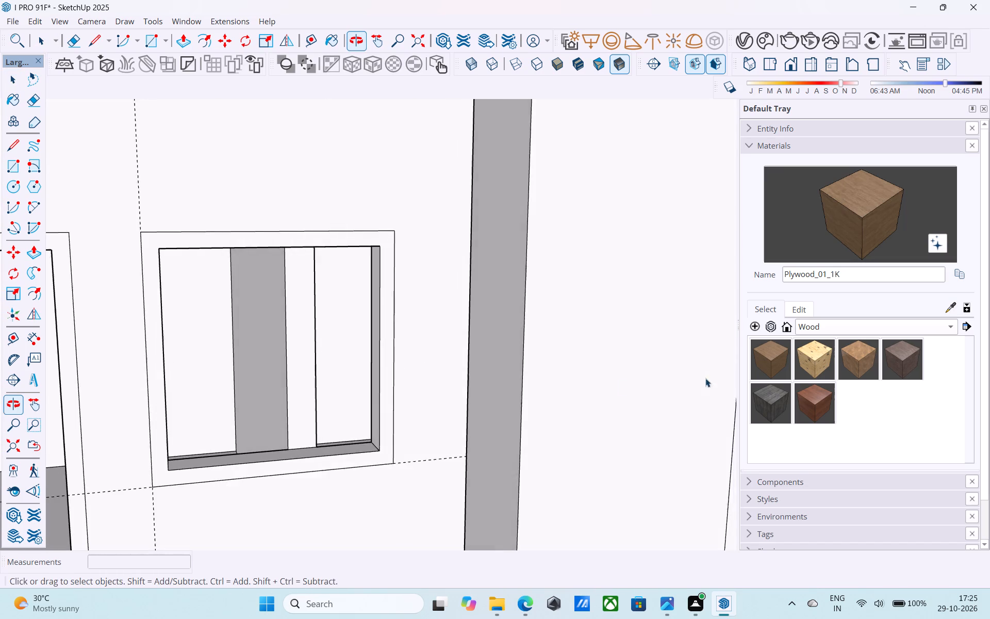
{"action": "scroll", "coordinate": [382, 382], "scroll_direction": "up", "scroll_amount": 7}
{"action": "middle_click_drag", "start_coordinate": [352, 386], "coordinate": [344, 381], "text": "shift"}
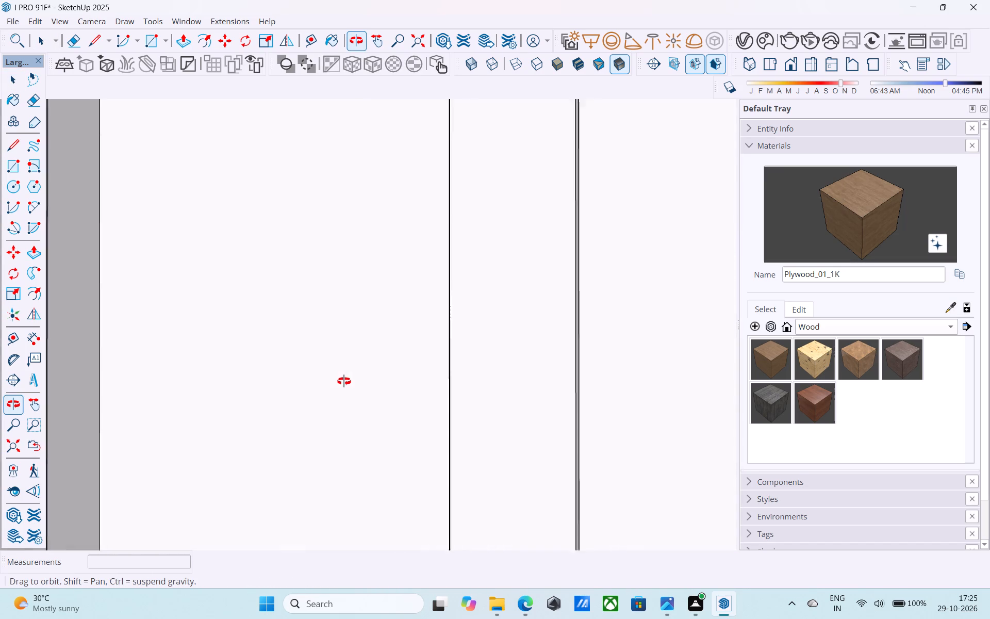
{"action": "middle_click_drag", "start_coordinate": [344, 381], "coordinate": [342, 381], "text": "shift"}
{"action": "left_click", "coordinate": [548, 392], "text": "shift"}
{"action": "key", "text": "p"}
{"action": "left_click", "coordinate": [548, 392]}
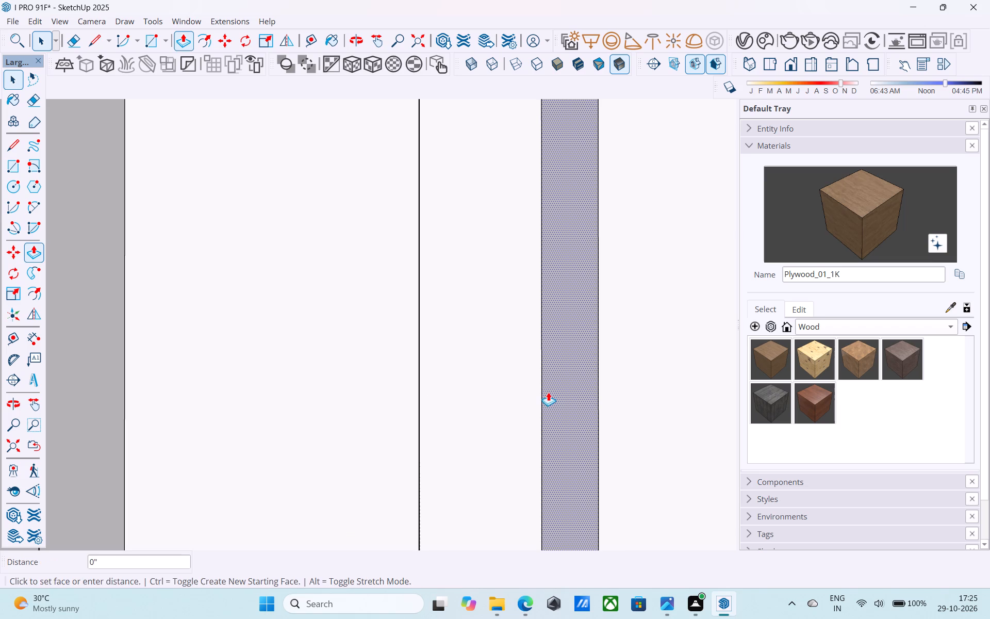
{"action": "scroll", "coordinate": [576, 399], "scroll_direction": "down", "scroll_amount": 4}
{"action": "middle_click_drag", "start_coordinate": [585, 402], "coordinate": [689, 364]}
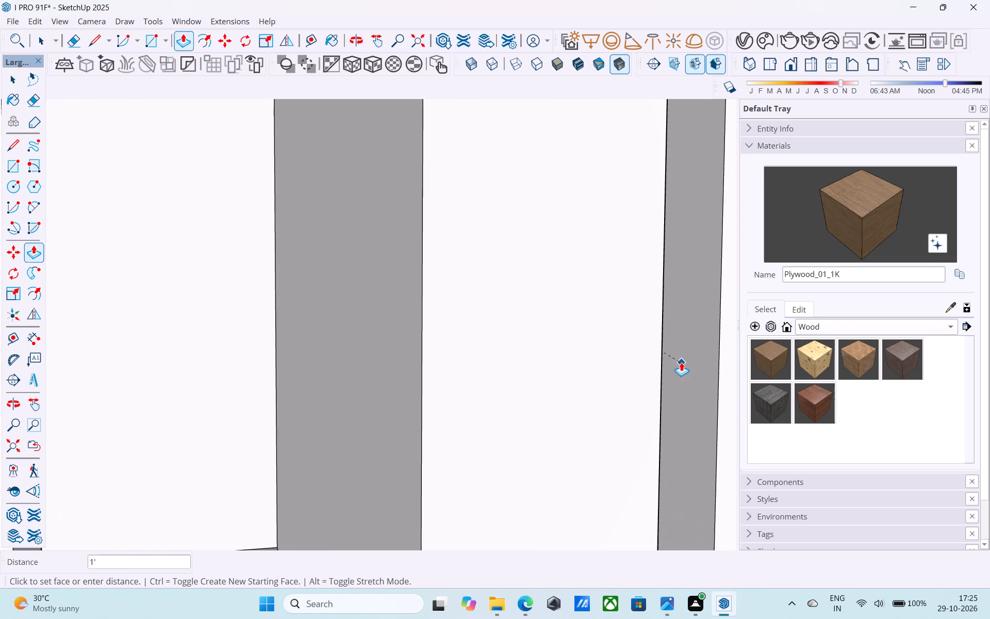
{"action": "left_click", "coordinate": [664, 350]}
Push the wider remaining wall face behind the lower window 1' 6", up to the adjoining wall.
{"action": "key", "text": "space"}
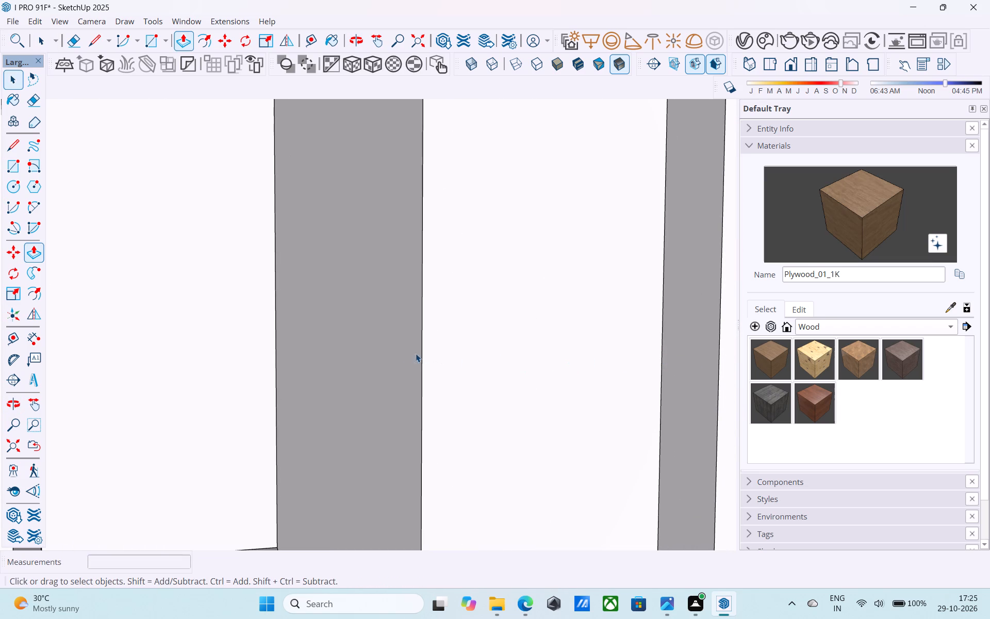
{"action": "left_click", "coordinate": [402, 352]}
{"action": "key", "text": "p"}
{"action": "left_click", "coordinate": [402, 352]}
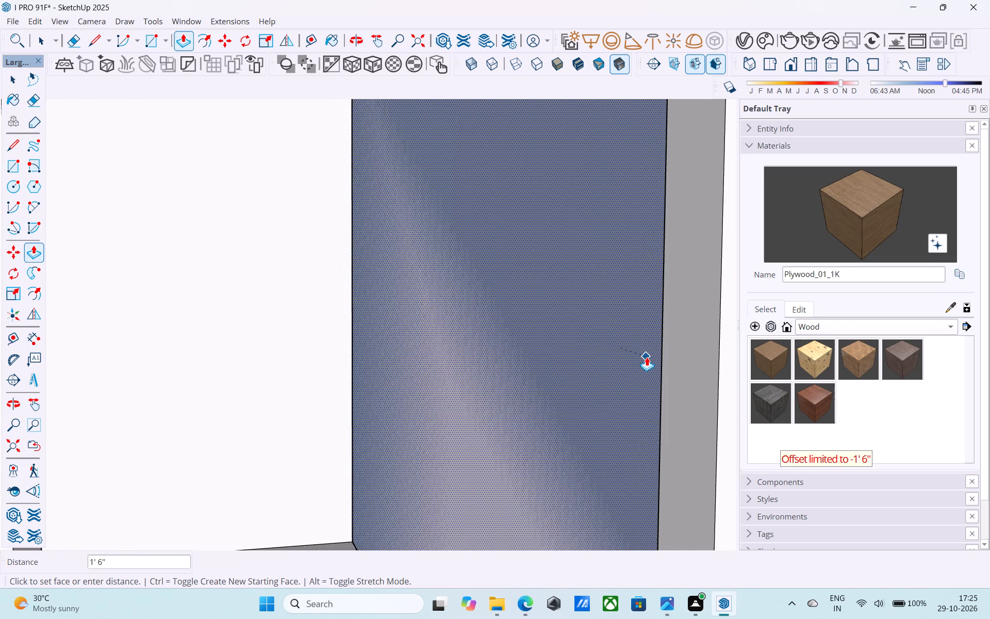
{"action": "left_click", "coordinate": [649, 357]}
{"action": "key", "text": "space"}
Push the upper opening's inner side wall face through the wall thickness and delete the leftover face to open it.
{"action": "scroll", "coordinate": [649, 357], "scroll_direction": "down", "scroll_amount": 15}
{"action": "middle_click_drag", "start_coordinate": [643, 362], "coordinate": [621, 367]}
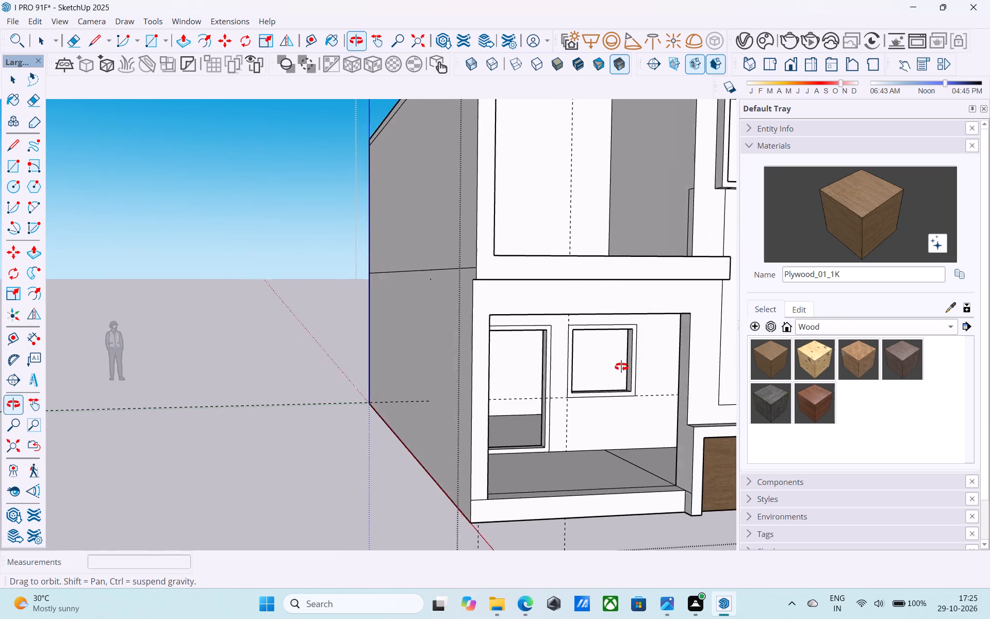
{"action": "middle_click_drag", "start_coordinate": [621, 367], "coordinate": [599, 385]}
{"action": "scroll", "coordinate": [595, 378], "scroll_direction": "down", "scroll_amount": 4}
{"action": "middle_click_drag", "start_coordinate": [581, 452], "coordinate": [563, 483]}
{"action": "scroll", "coordinate": [581, 399], "scroll_direction": "up", "scroll_amount": 5}
{"action": "middle_click_drag", "start_coordinate": [579, 394], "coordinate": [617, 425], "text": "shift"}
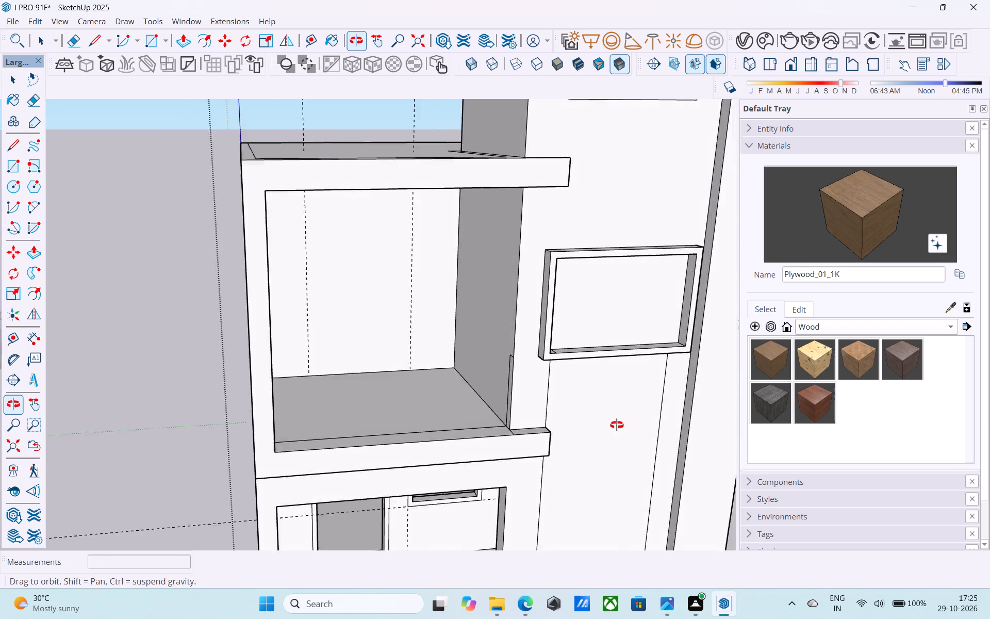
{"action": "middle_click_drag", "start_coordinate": [617, 425], "coordinate": [722, 419], "text": "shift"}
{"action": "scroll", "coordinate": [486, 363], "scroll_direction": "up", "scroll_amount": 3}
{"action": "left_click", "coordinate": [486, 361]}
{"action": "key", "text": "p"}
{"action": "left_click", "coordinate": [486, 361]}
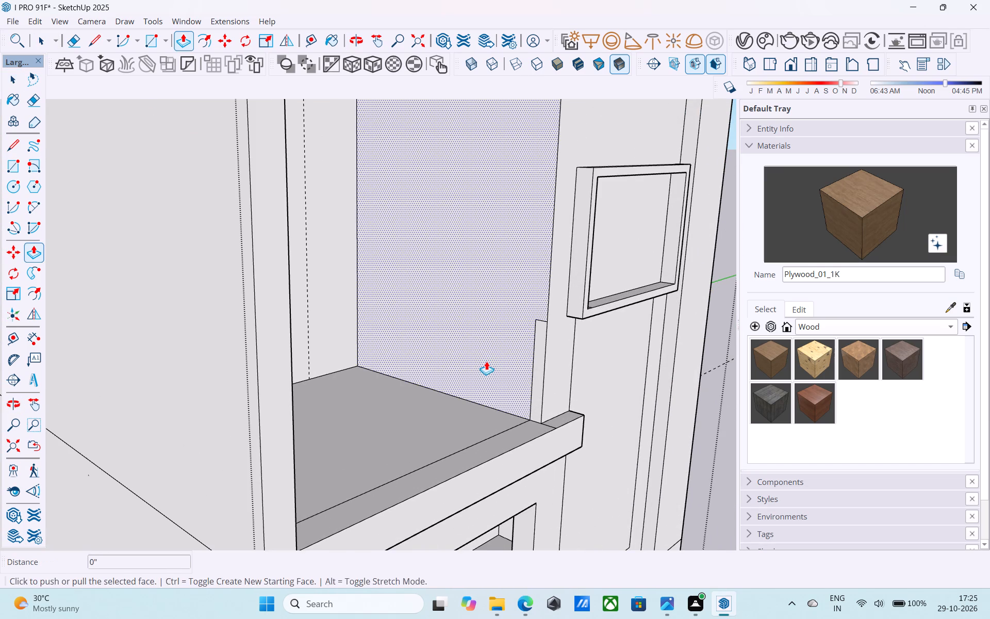
{"action": "left_click", "coordinate": [505, 315]}
{"action": "key", "text": "space"}
{"action": "left_click", "coordinate": [505, 315]}
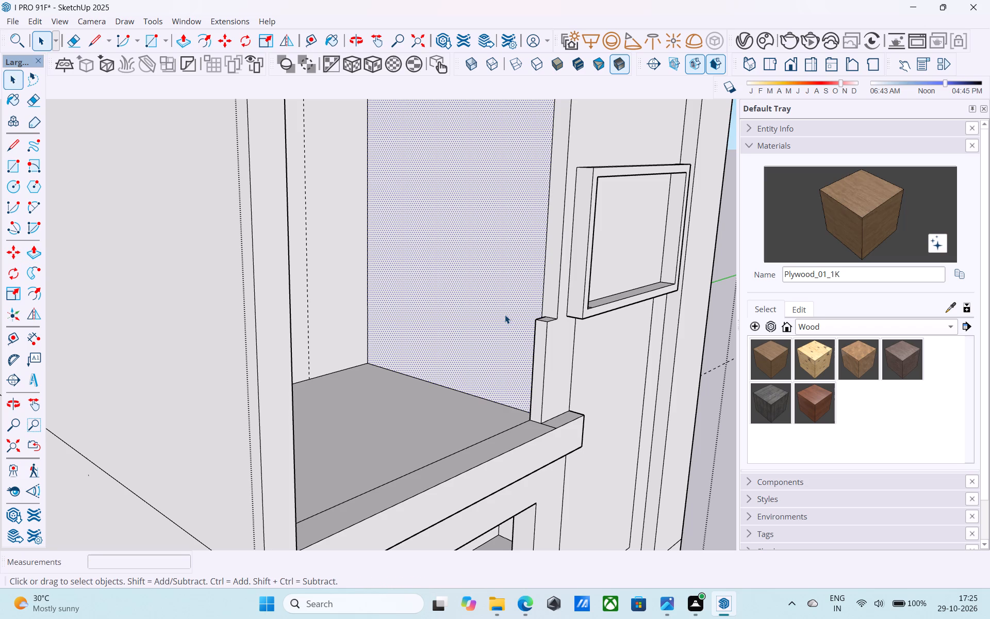
{"action": "key", "text": "Delete"}
Extend the narrow end face of the wall behind the upper-floor opening by 9' with Push/Pull, up to the opposite side wall.
{"action": "scroll", "coordinate": [505, 315], "scroll_direction": "down", "scroll_amount": 5}
{"action": "middle_click_drag", "start_coordinate": [505, 315], "coordinate": [385, 324]}
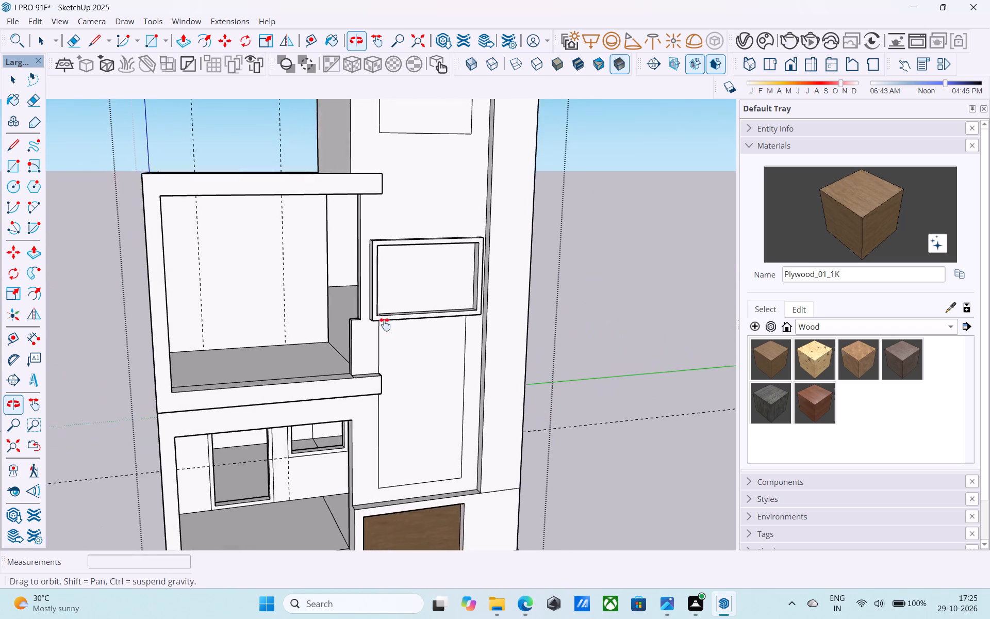
{"action": "middle_click_drag", "start_coordinate": [385, 324], "coordinate": [469, 408]}
{"action": "scroll", "coordinate": [421, 393], "scroll_direction": "up", "scroll_amount": 12}
{"action": "middle_click_drag", "start_coordinate": [368, 425], "coordinate": [251, 416]}
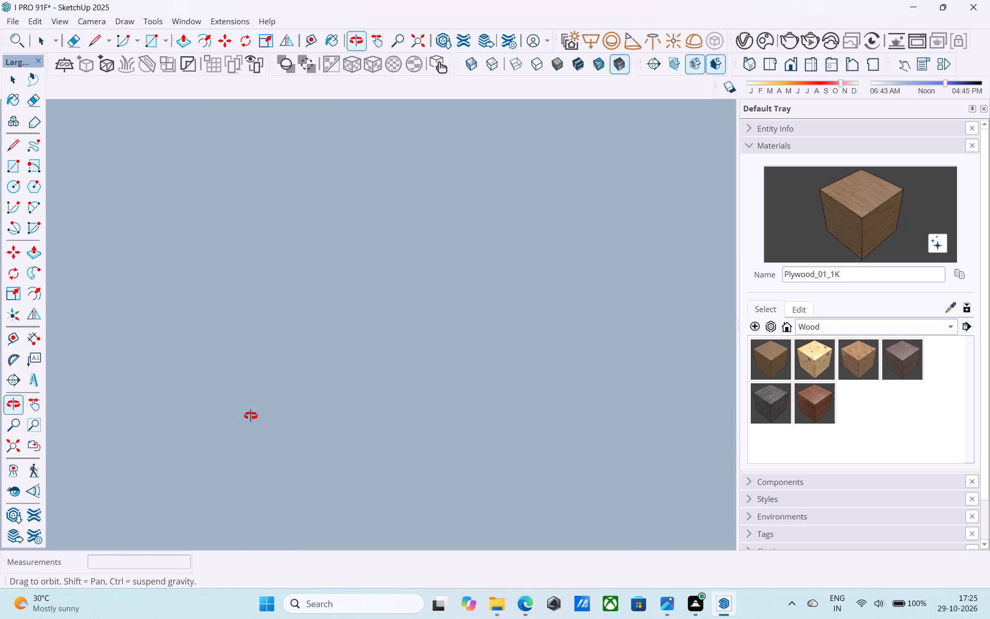
{"action": "middle_click_drag", "start_coordinate": [251, 416], "coordinate": [319, 411]}
{"action": "scroll", "coordinate": [320, 411], "scroll_direction": "up", "scroll_amount": 4}
{"action": "middle_click_drag", "start_coordinate": [333, 400], "coordinate": [194, 397]}
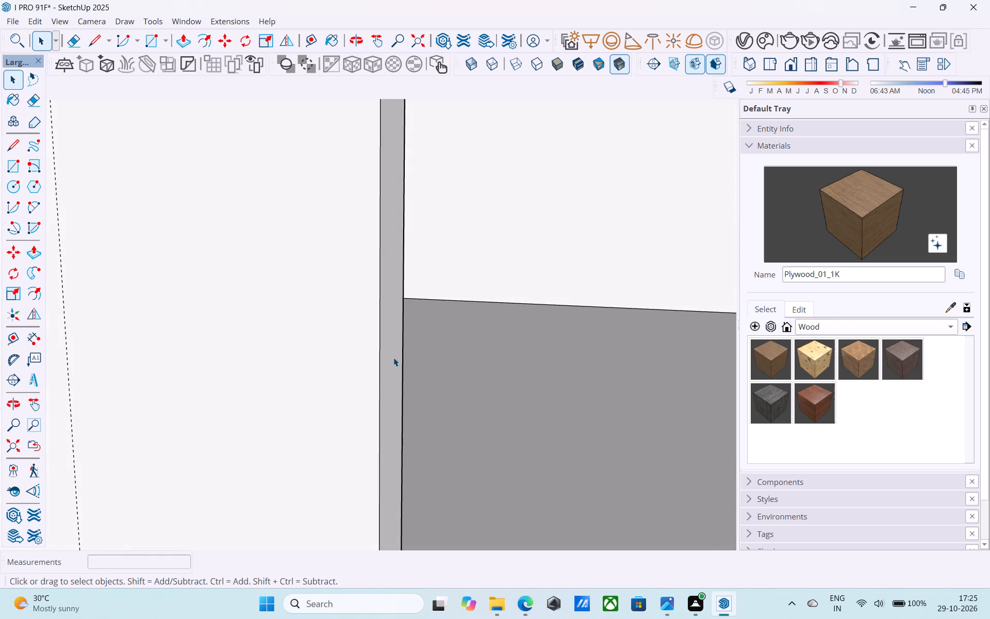
{"action": "left_click", "coordinate": [393, 357]}
{"action": "key", "text": "p"}
{"action": "left_click", "coordinate": [393, 357]}
{"action": "middle_click_drag", "start_coordinate": [396, 357], "coordinate": [833, 352]}
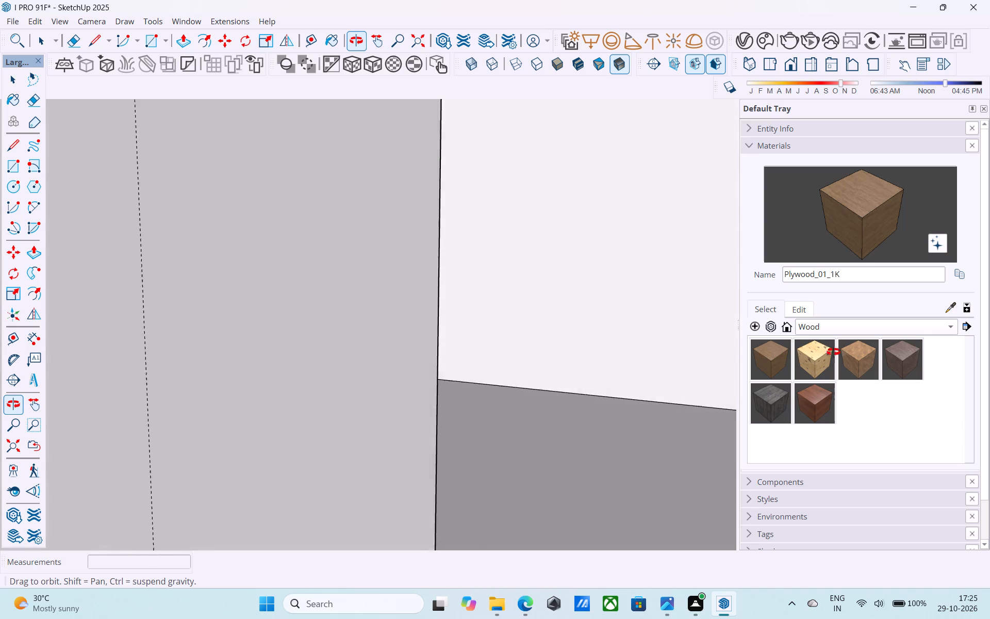
{"action": "middle_click_drag", "start_coordinate": [833, 352], "coordinate": [855, 352]}
{"action": "left_click", "coordinate": [643, 340]}
Draw a 4' by 7' door rectangle on the upper-floor back wall, starting where the first vertical guide meets the floor.
{"action": "scroll", "coordinate": [643, 340], "scroll_direction": "down", "scroll_amount": 3}
{"action": "middle_click_drag", "start_coordinate": [643, 340], "coordinate": [566, 347]}
{"action": "scroll", "coordinate": [564, 347], "scroll_direction": "down", "scroll_amount": 4}
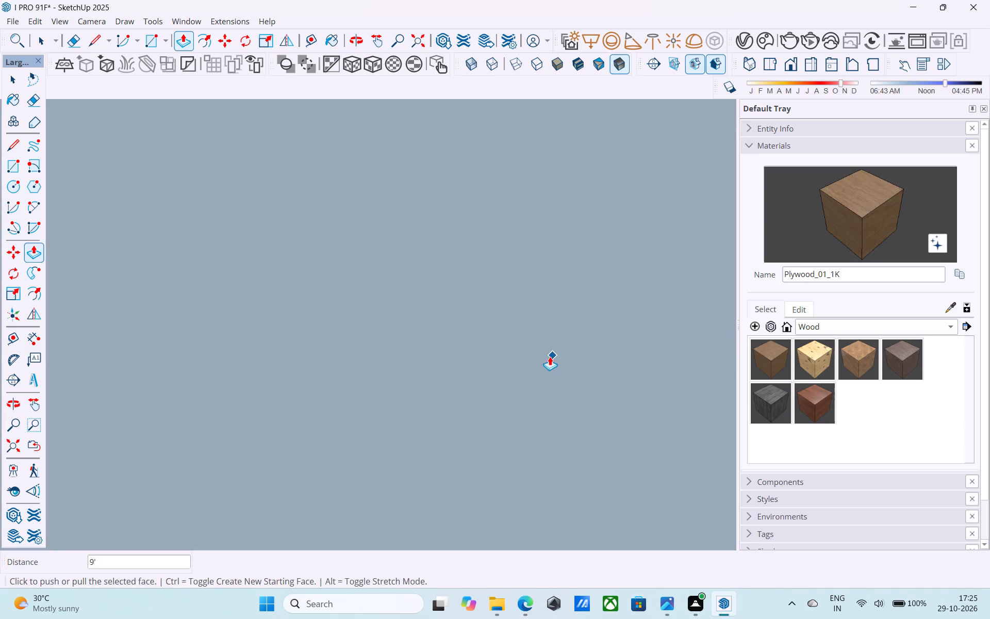
{"action": "scroll", "coordinate": [550, 356], "scroll_direction": "down", "scroll_amount": 3}
{"action": "middle_click_drag", "start_coordinate": [538, 365], "coordinate": [251, 382]}
{"action": "scroll", "coordinate": [250, 382], "scroll_direction": "down", "scroll_amount": 5}
{"action": "scroll", "coordinate": [350, 386], "scroll_direction": "down", "scroll_amount": 12}
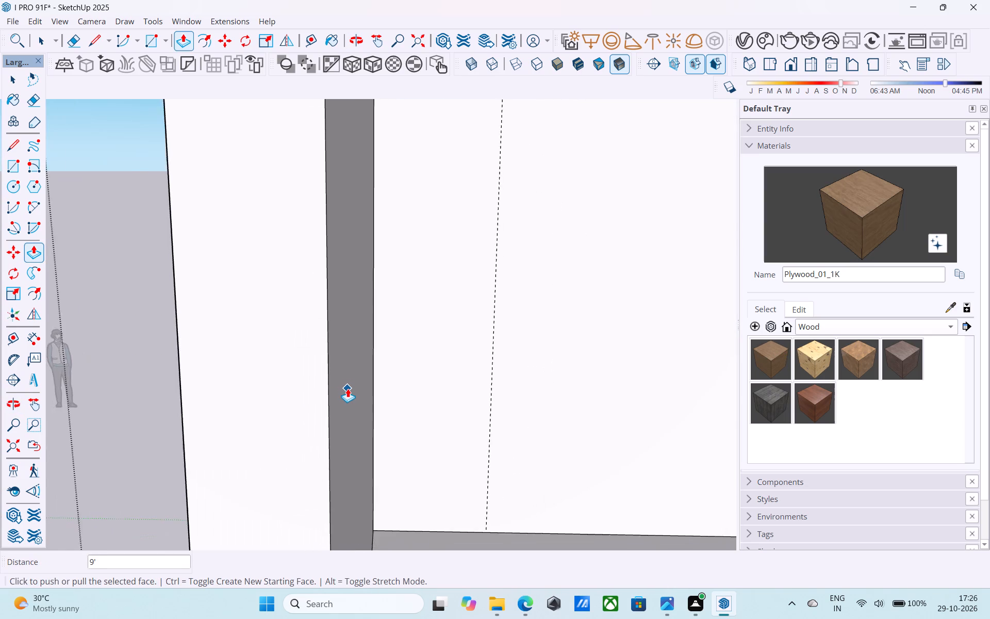
{"action": "scroll", "coordinate": [348, 388], "scroll_direction": "down", "scroll_amount": 16}
{"action": "middle_click_drag", "start_coordinate": [329, 410], "coordinate": [332, 423]}
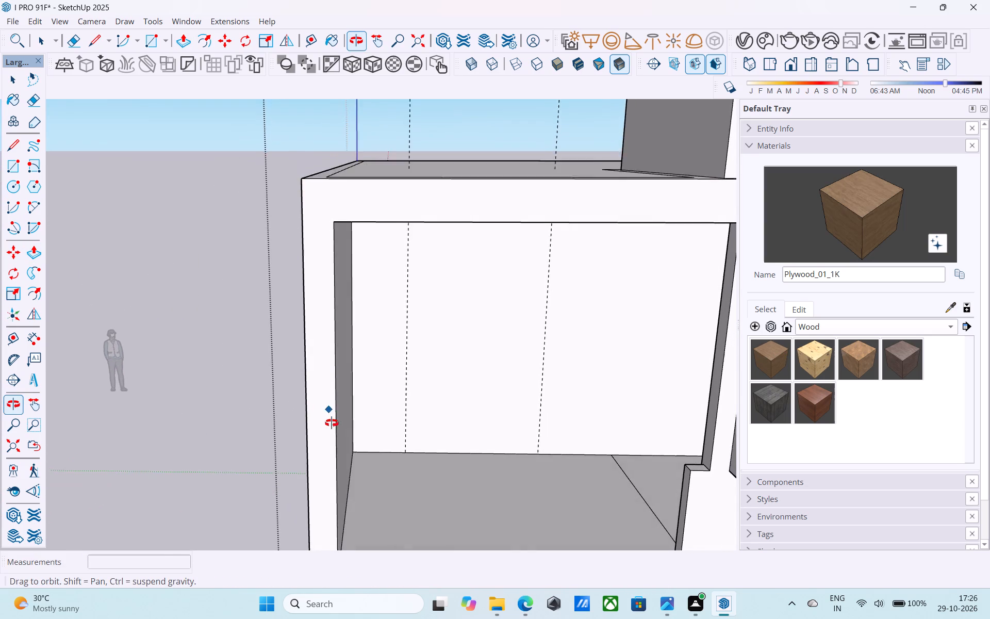
{"action": "middle_click_drag", "start_coordinate": [332, 423], "coordinate": [332, 426]}
{"action": "scroll", "coordinate": [342, 409], "scroll_direction": "down", "scroll_amount": 9}
{"action": "middle_click_drag", "start_coordinate": [403, 375], "coordinate": [416, 356]}
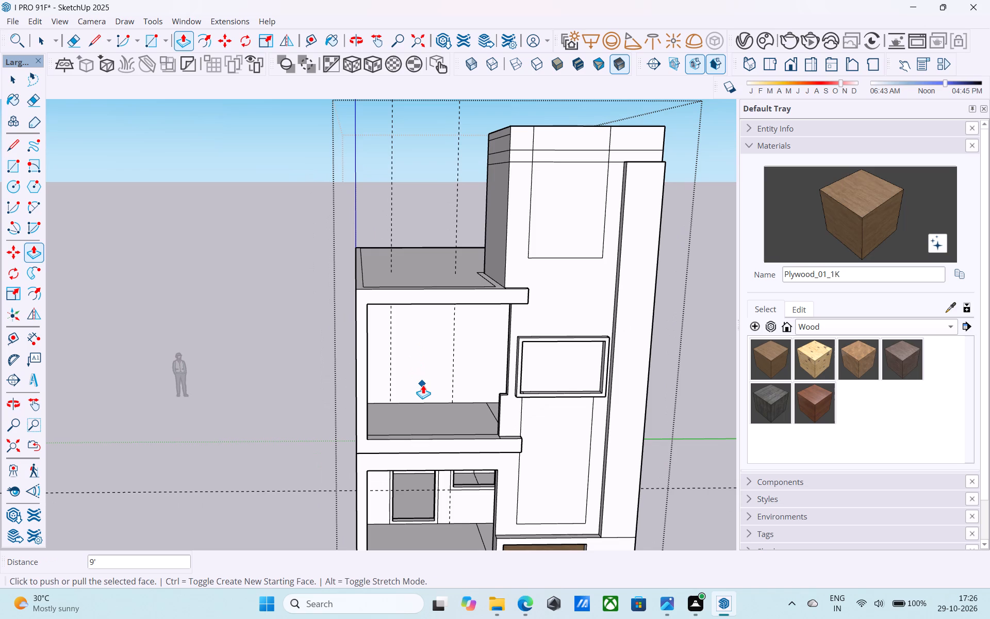
{"action": "key", "text": "r"}
{"action": "scroll", "coordinate": [416, 390], "scroll_direction": "up", "scroll_amount": 7}
{"action": "left_click", "coordinate": [376, 411]}
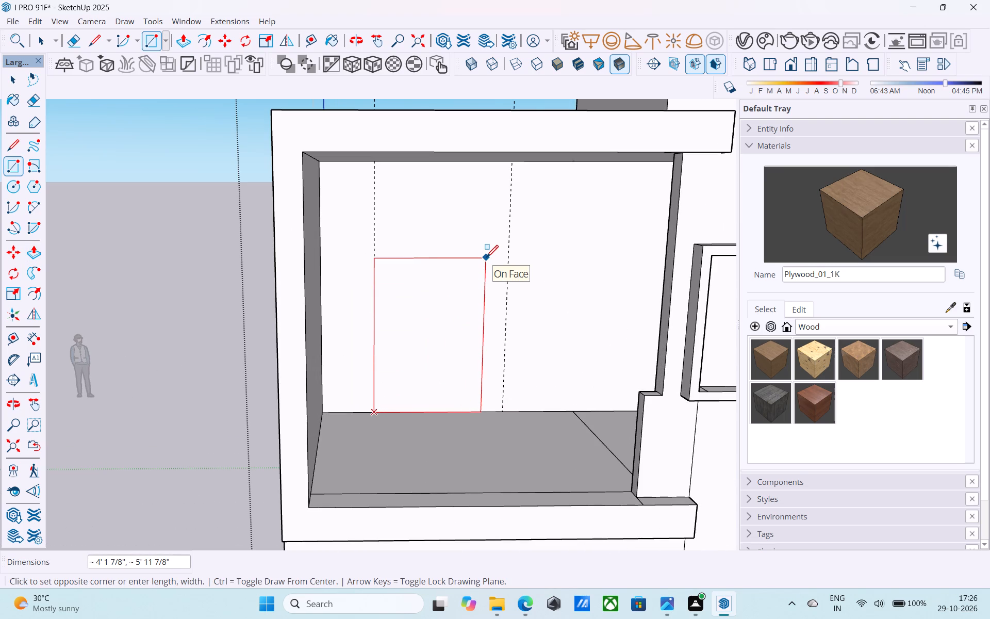
{"action": "type", "text": "4',"}
{"action": "type", "text": "7'"}
{"action": "key", "text": "Return"}
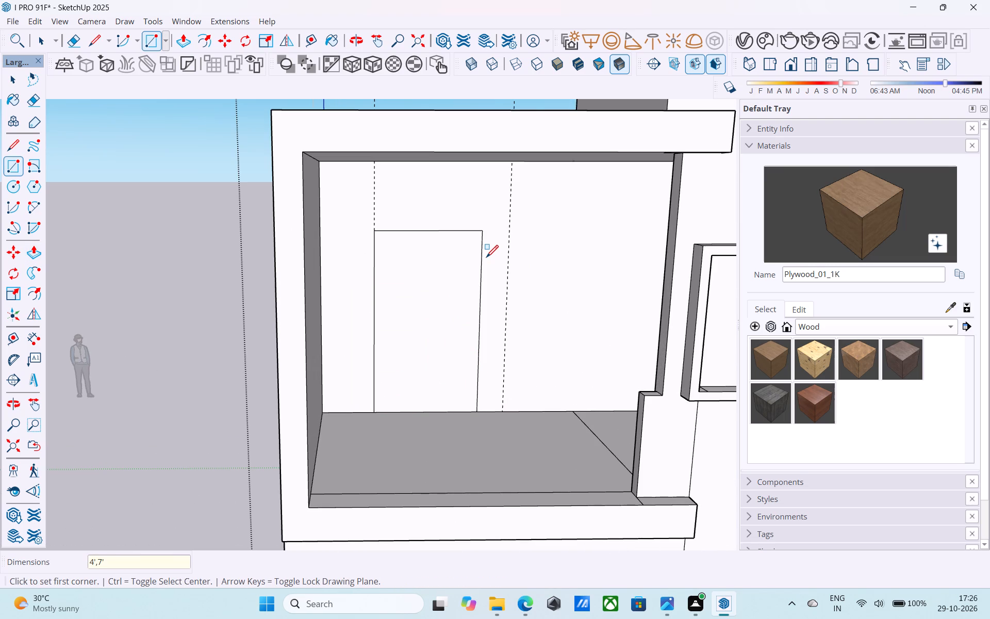
Offset the upper-floor door rectangle inward by 3" to form its frame.
{"action": "key", "text": "space"}
{"action": "left_click", "coordinate": [457, 272]}
{"action": "key", "text": "f"}
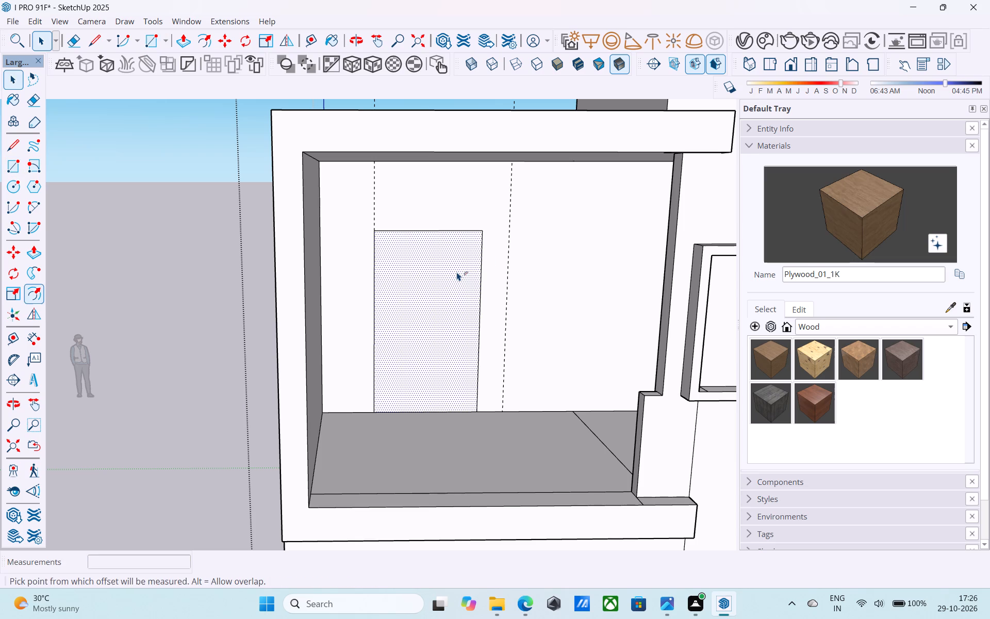
{"action": "left_click", "coordinate": [457, 272]}
{"action": "type", "text": "3'"}
{"action": "key", "text": "Return"}
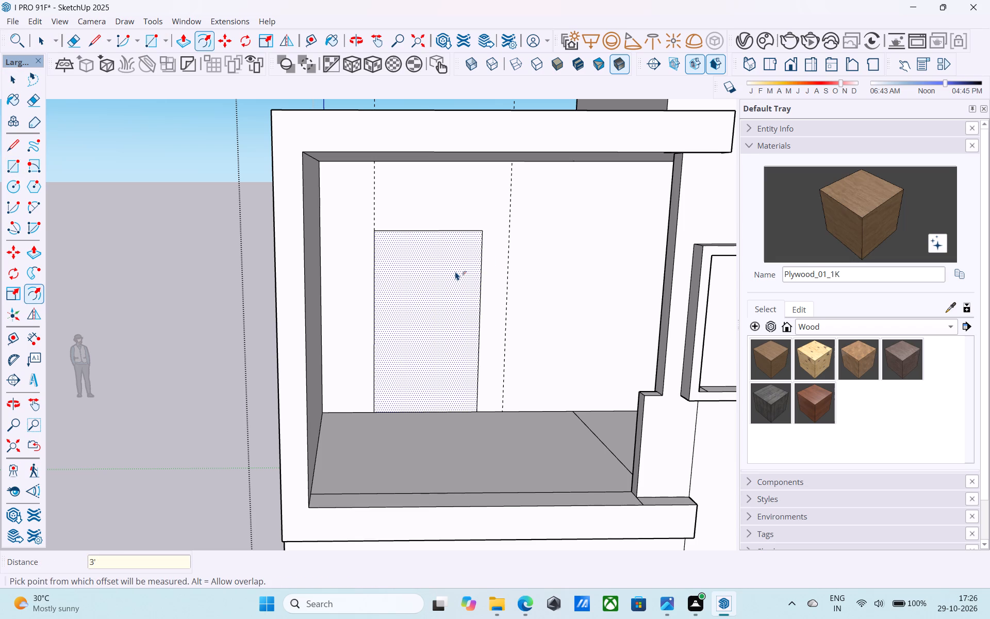
{"action": "key", "text": "3"}
{"action": "key", "text": "shift+quotedbl"}
{"action": "key", "text": "Return"}
{"action": "key", "text": "space"}
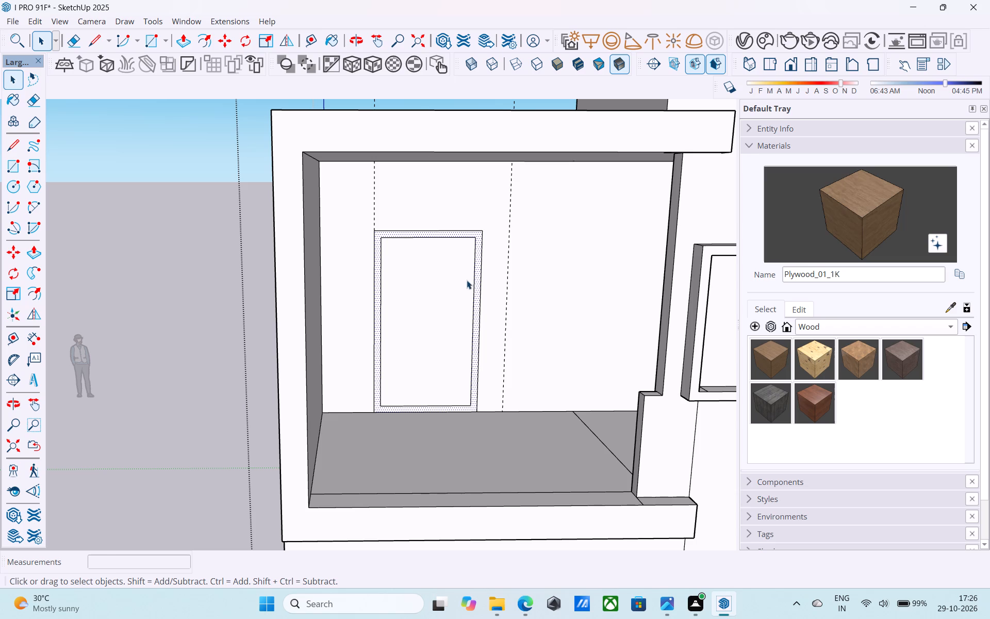
Place a horizontal guide on the upper-floor back wall, 3' above the floor edge.
{"action": "key", "text": "t"}
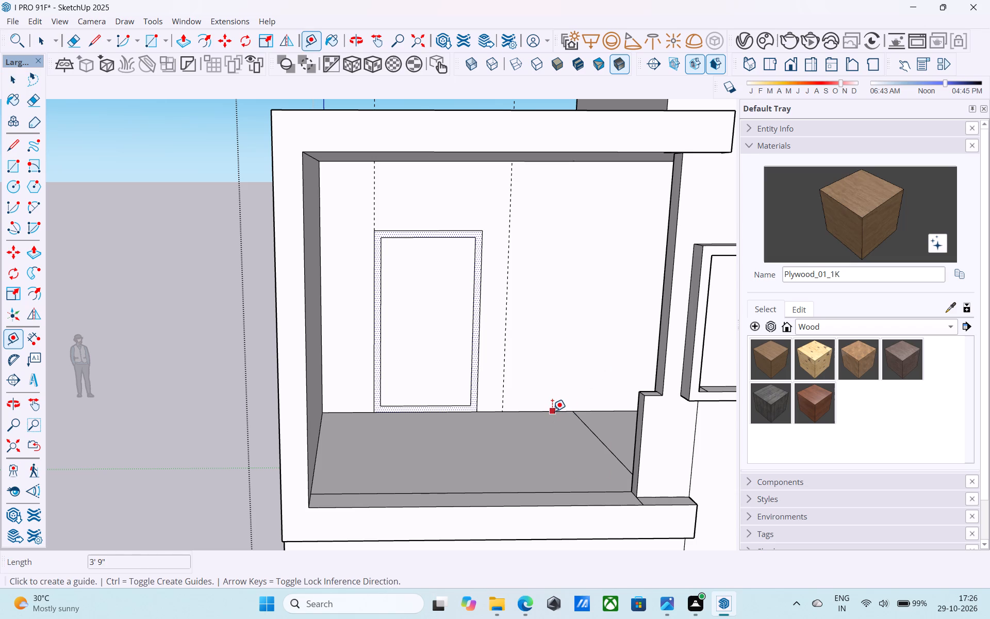
{"action": "left_click", "coordinate": [552, 411]}
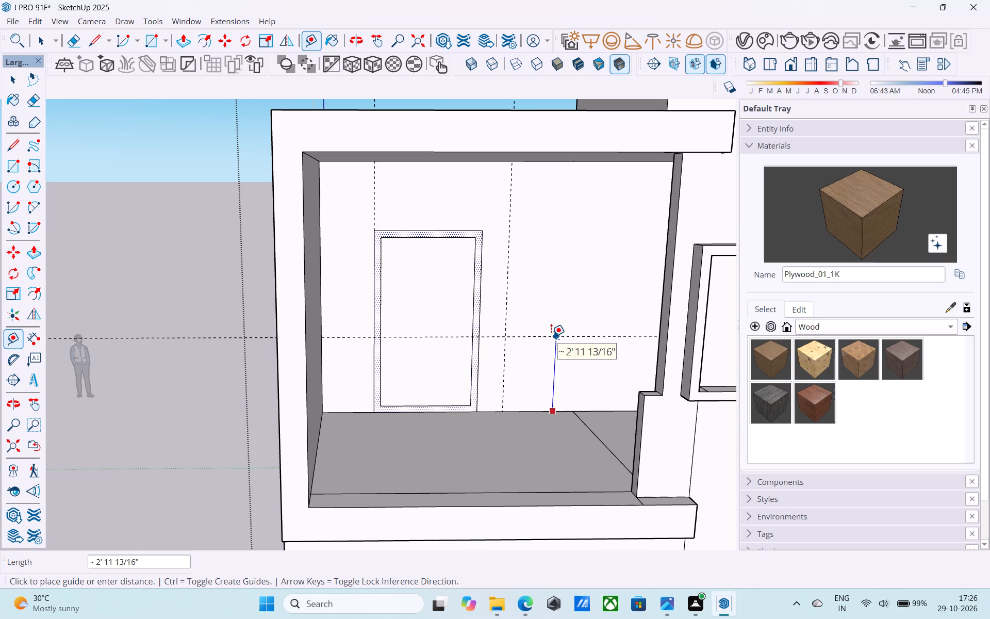
{"action": "key", "text": "3"}
{"action": "key", "text": "apostrophe"}
{"action": "key", "text": "Return"}
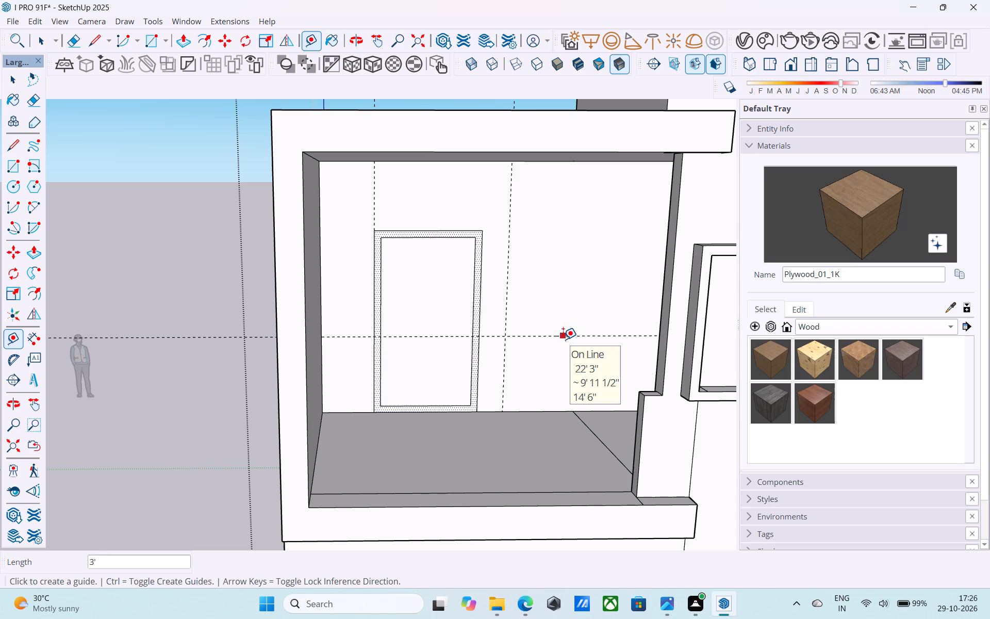
Draw a 4' by 4' window rectangle on the upper-floor back wall from the intersection of the sill and second vertical guides.
{"action": "scroll", "coordinate": [563, 339], "scroll_direction": "up", "scroll_amount": 2}
{"action": "scroll", "coordinate": [563, 339], "scroll_direction": "down", "scroll_amount": 4}
{"action": "scroll", "coordinate": [529, 328], "scroll_direction": "up", "scroll_amount": 1}
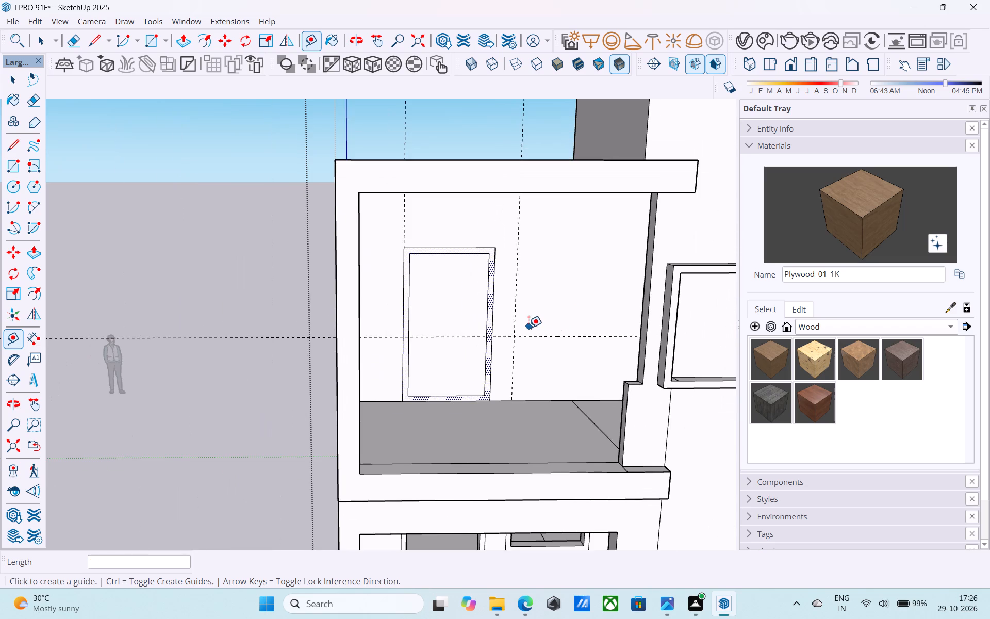
{"action": "scroll", "coordinate": [529, 328], "scroll_direction": "up", "scroll_amount": 3}
{"action": "key", "text": "r"}
{"action": "left_click", "coordinate": [509, 339]}
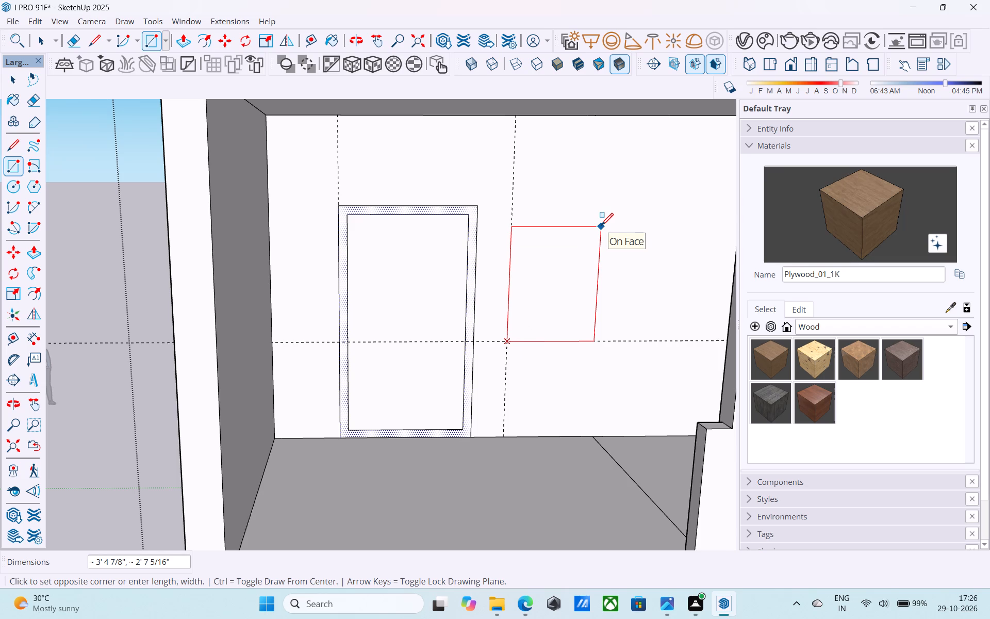
{"action": "type", "text": "4',4'"}
{"action": "key", "text": "Return"}
Offset the upper-floor window rectangle inward by 3" to form its frame.
{"action": "key", "text": "space"}
{"action": "left_click", "coordinate": [576, 259]}
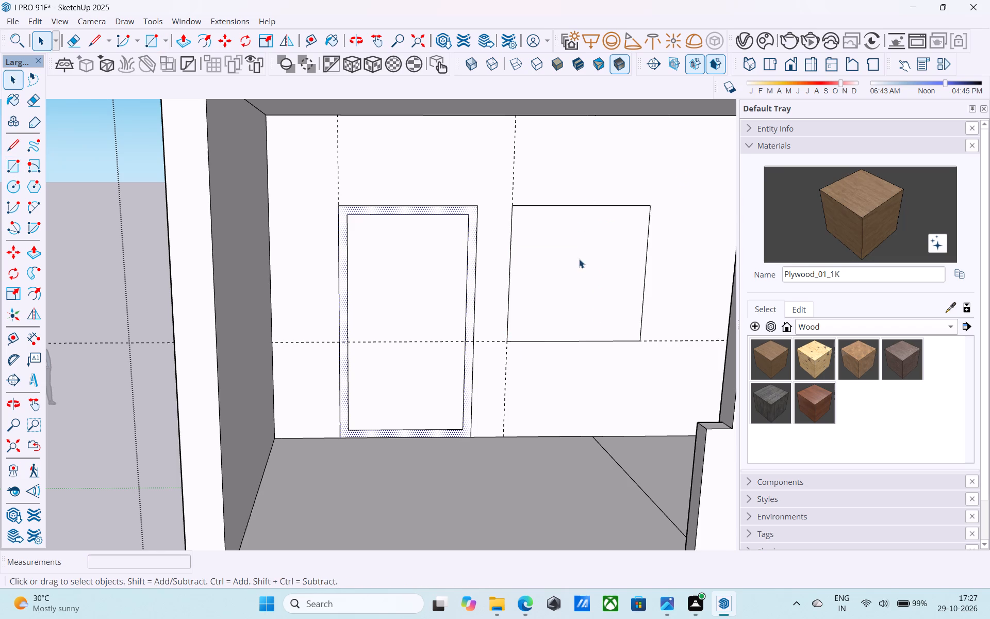
{"action": "key", "text": "f"}
{"action": "left_click", "coordinate": [580, 259]}
{"action": "key", "text": "3"}
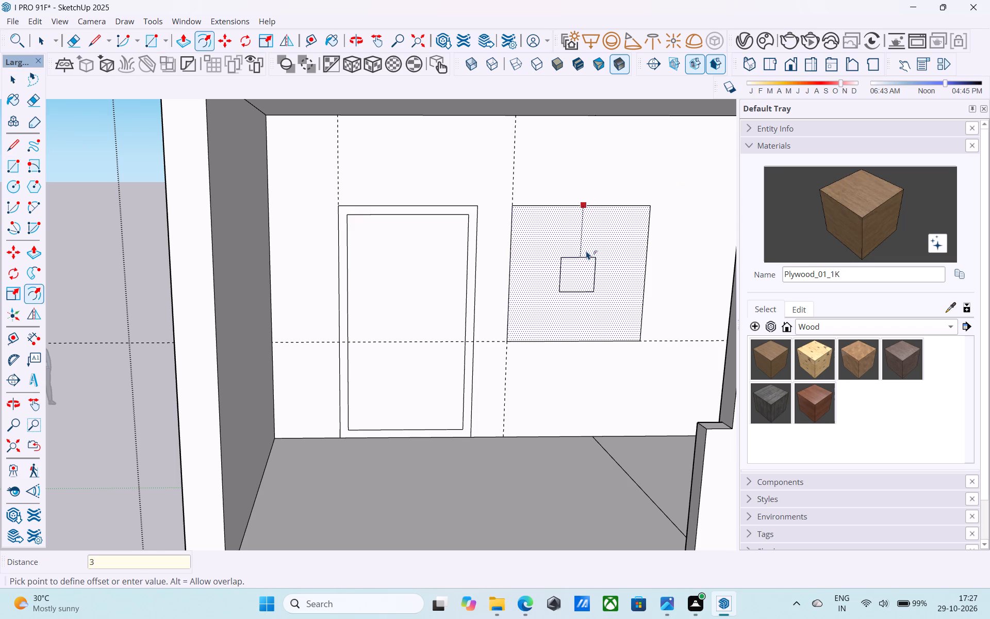
{"action": "key", "text": "shift+quotedbl"}
{"action": "key", "text": "Return"}
{"action": "key", "text": "space"}
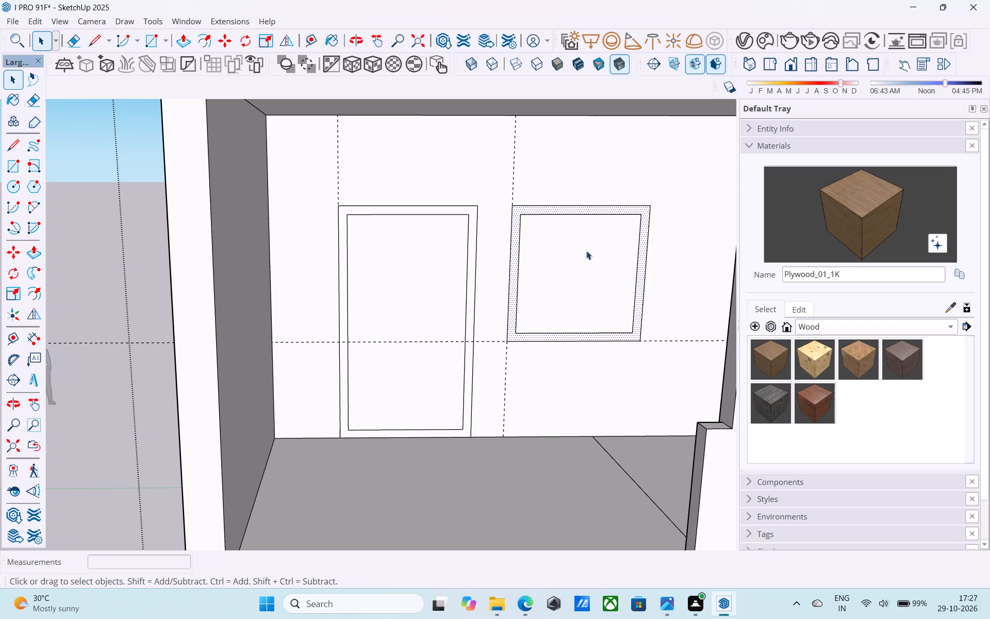
Push the upper-floor window and door inner faces in 6" through the back wall to cut both openings.
{"action": "left_click_drag", "start_coordinate": [598, 256], "coordinate": [606, 255]}
{"action": "key", "text": "p"}
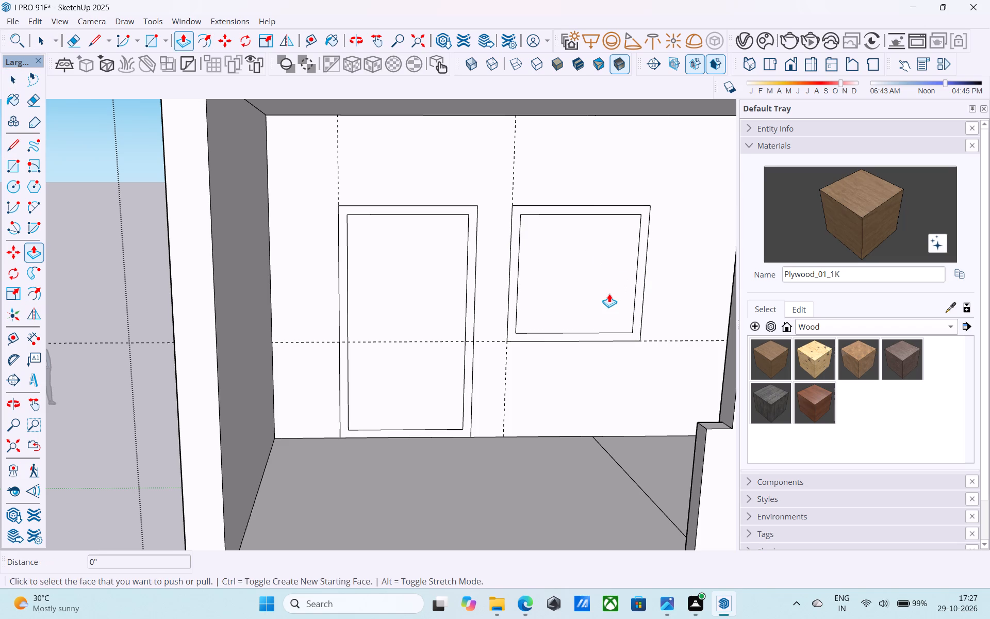
{"action": "scroll", "coordinate": [609, 294], "scroll_direction": "up", "scroll_amount": 2}
{"action": "left_click", "coordinate": [607, 294]}
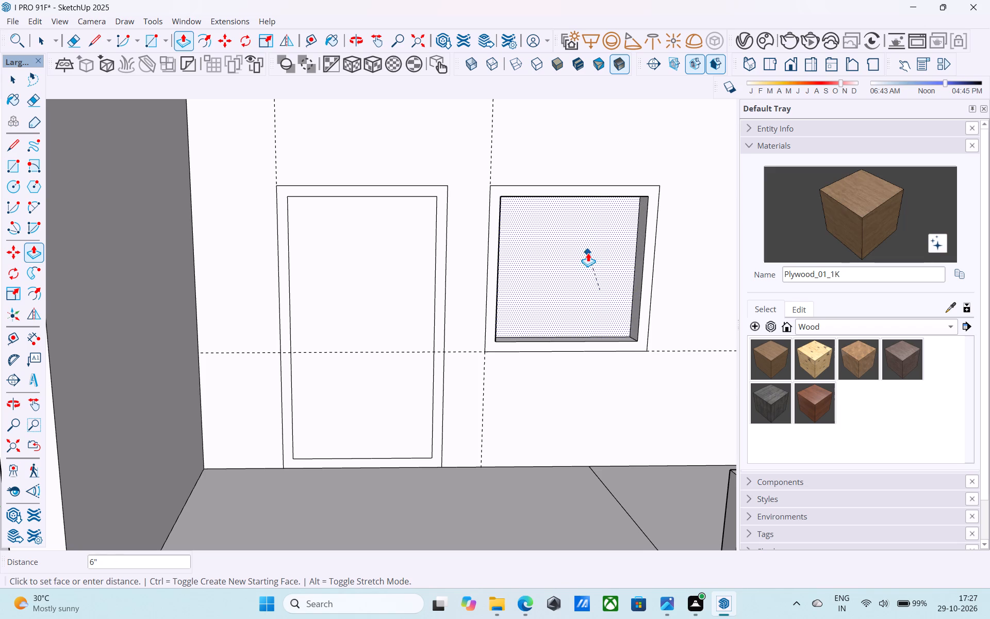
{"action": "left_click", "coordinate": [588, 253]}
{"action": "double_click", "coordinate": [391, 295]}
Examine the new upper-floor door and window openings and the whole facade from several angles.
{"action": "scroll", "coordinate": [450, 245], "scroll_direction": "down", "scroll_amount": 12}
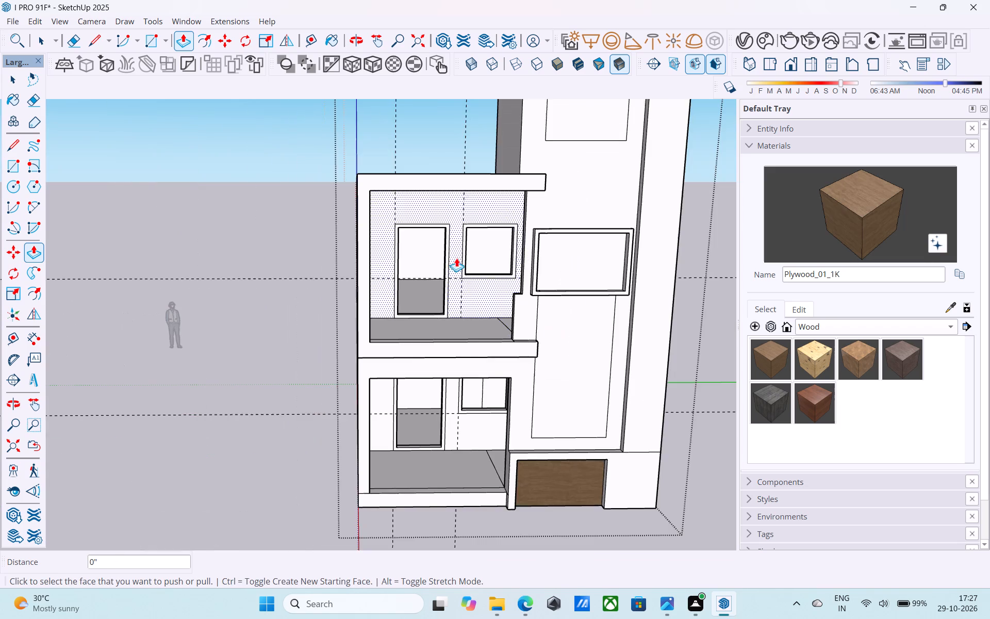
{"action": "middle_click_drag", "start_coordinate": [476, 404], "coordinate": [463, 388]}
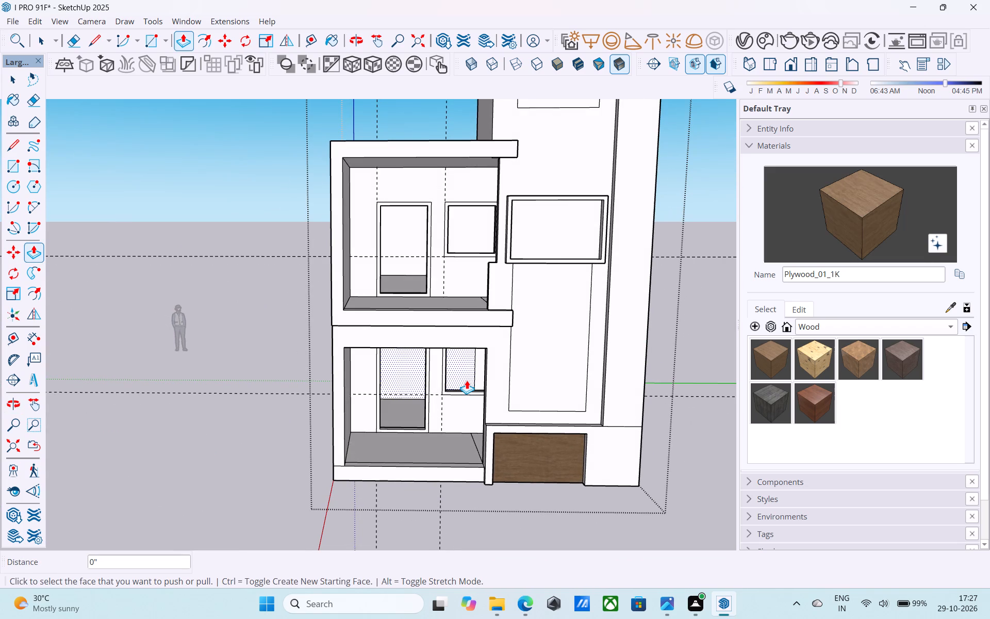
{"action": "scroll", "coordinate": [466, 378], "scroll_direction": "down", "scroll_amount": 5}
{"action": "middle_click_drag", "start_coordinate": [466, 379], "coordinate": [451, 367]}
{"action": "middle_click_drag", "start_coordinate": [463, 367], "coordinate": [460, 371]}
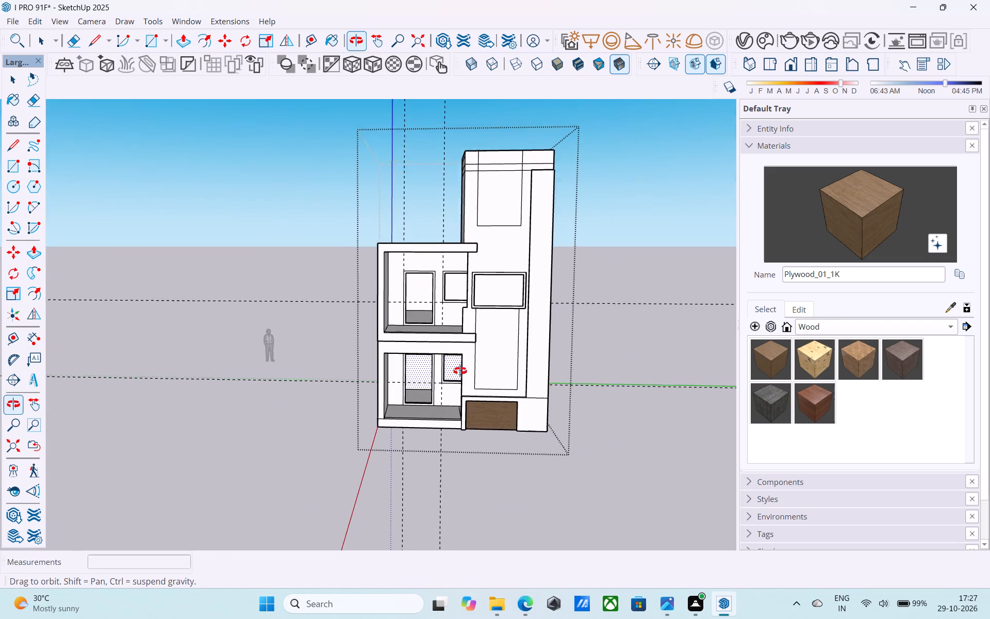
{"action": "middle_click_drag", "start_coordinate": [460, 371], "coordinate": [475, 388]}
{"action": "scroll", "coordinate": [539, 349], "scroll_direction": "up", "scroll_amount": 4}
{"action": "middle_click_drag", "start_coordinate": [489, 335], "coordinate": [571, 367]}
{"action": "scroll", "coordinate": [665, 324], "scroll_direction": "up", "scroll_amount": 6}
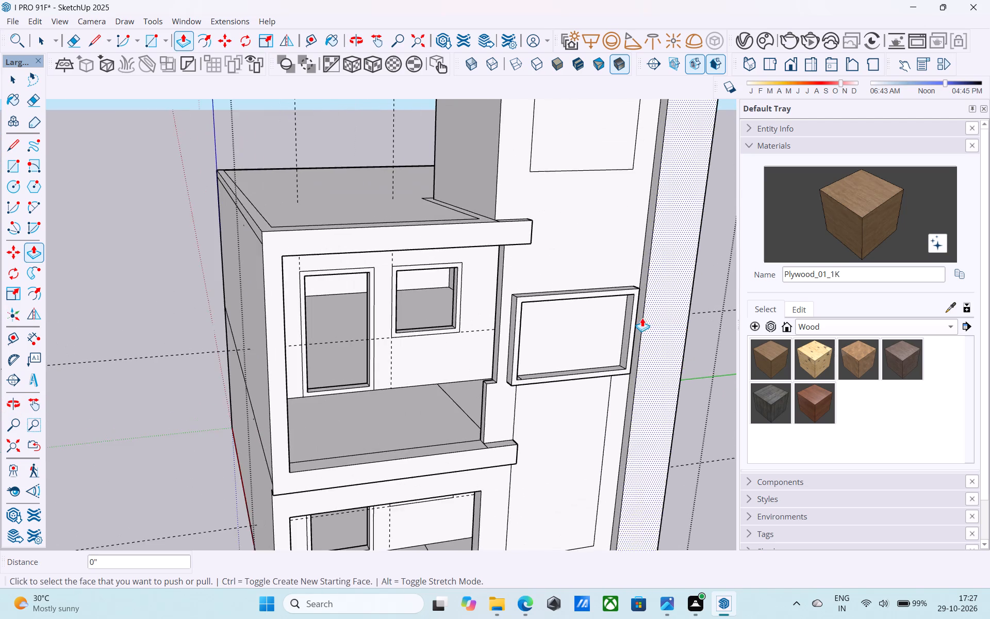
{"action": "middle_click_drag", "start_coordinate": [641, 318], "coordinate": [608, 304]}
{"action": "scroll", "coordinate": [608, 304], "scroll_direction": "down", "scroll_amount": 5}
{"action": "middle_click_drag", "start_coordinate": [608, 304], "coordinate": [599, 300]}
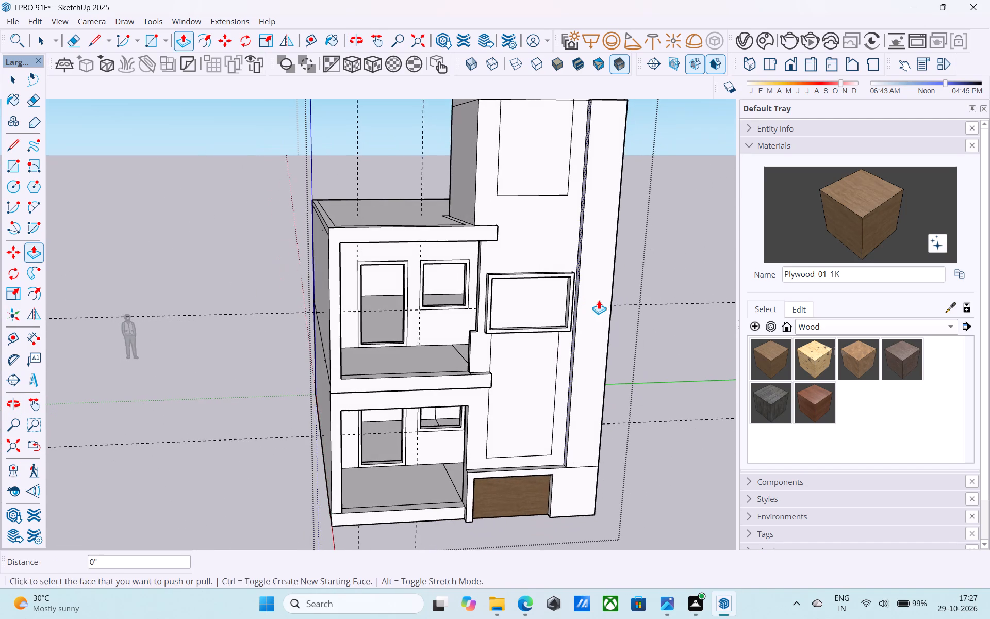
{"action": "scroll", "coordinate": [597, 302], "scroll_direction": "down", "scroll_amount": 2}
{"action": "middle_click_drag", "start_coordinate": [594, 305], "coordinate": [664, 339]}
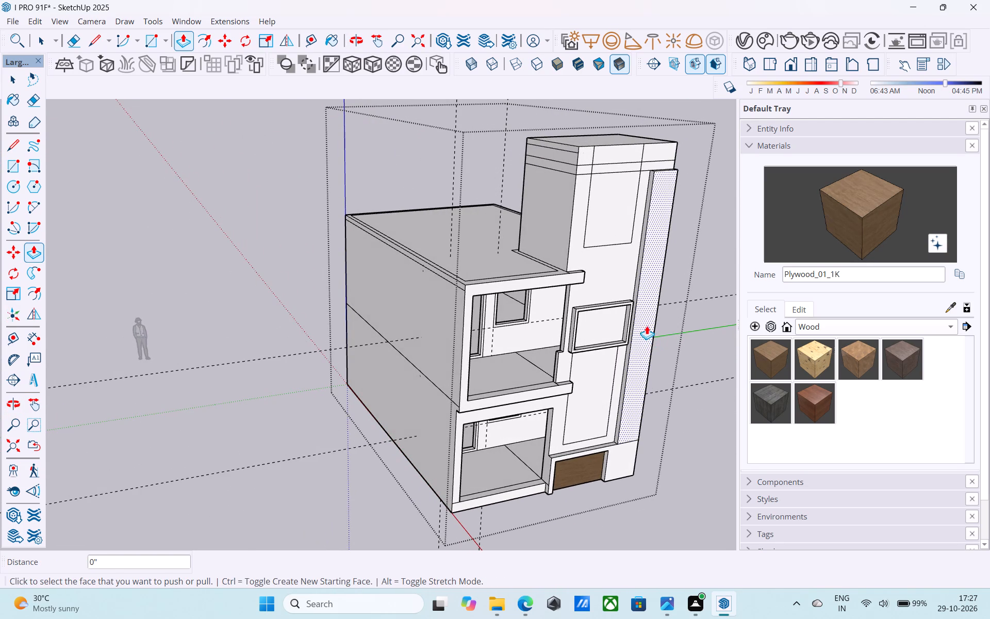
{"action": "middle_click_drag", "start_coordinate": [640, 312], "coordinate": [632, 305]}
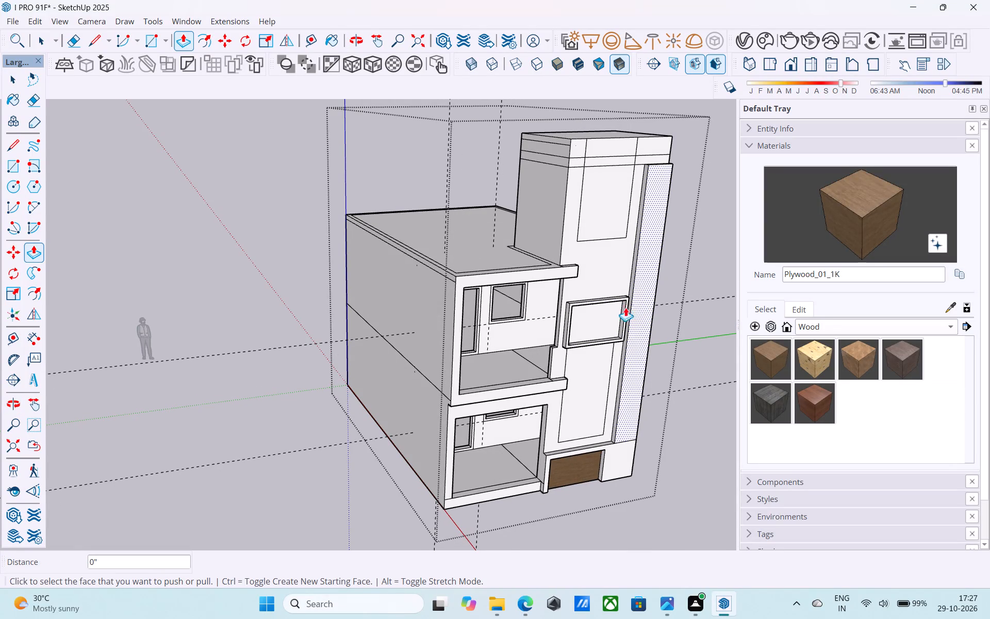
Pull the tower's uppermost rectangular panel out 6" to match the front of the projecting middle frame.
{"action": "scroll", "coordinate": [614, 315], "scroll_direction": "down", "scroll_amount": 5}
{"action": "middle_click_drag", "start_coordinate": [590, 327], "coordinate": [456, 324]}
{"action": "scroll", "coordinate": [564, 181], "scroll_direction": "up", "scroll_amount": 3}
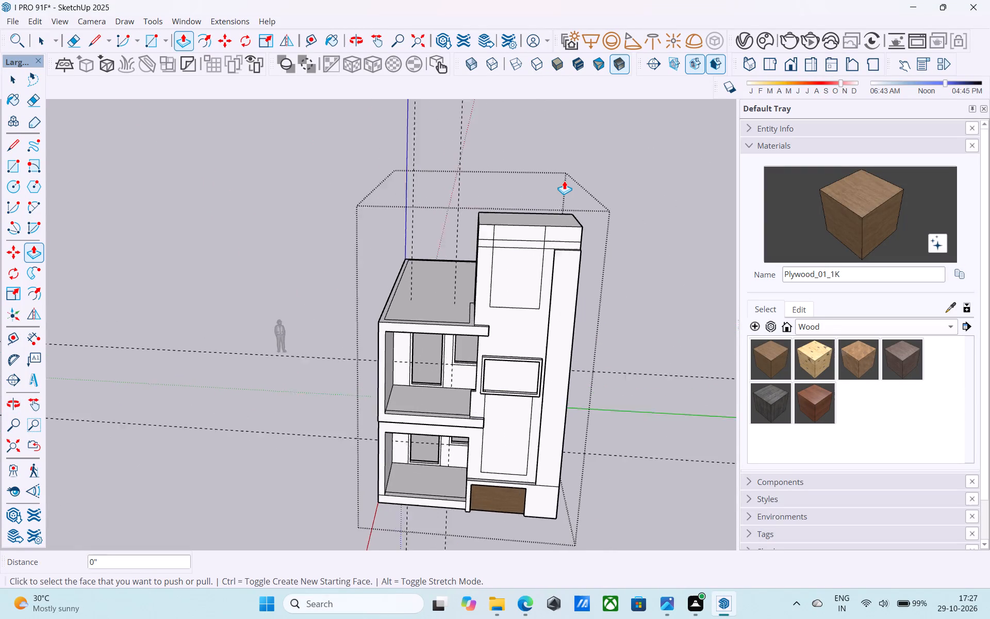
{"action": "scroll", "coordinate": [564, 181], "scroll_direction": "up", "scroll_amount": 1}
{"action": "scroll", "coordinate": [522, 314], "scroll_direction": "up", "scroll_amount": 3}
{"action": "left_click", "coordinate": [522, 314]}
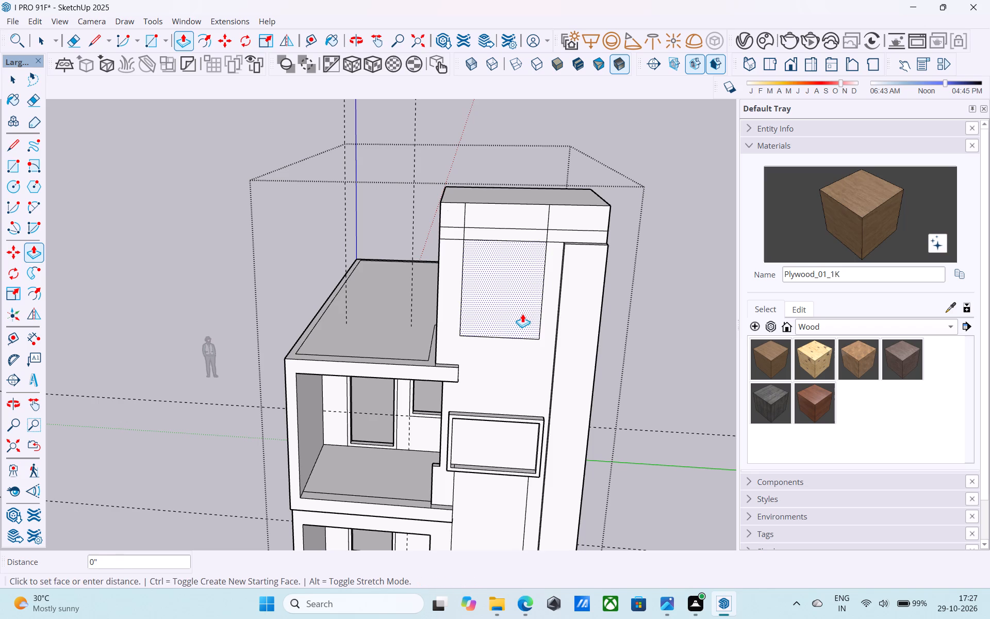
{"action": "scroll", "coordinate": [527, 325], "scroll_direction": "down", "scroll_amount": 4}
{"action": "scroll", "coordinate": [513, 367], "scroll_direction": "up", "scroll_amount": 5}
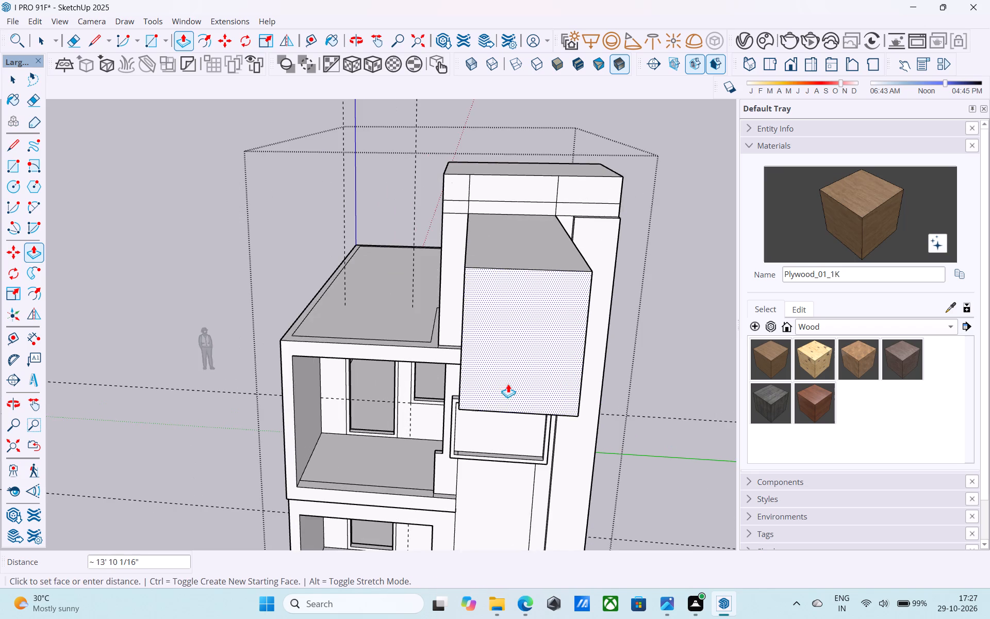
{"action": "scroll", "coordinate": [517, 371], "scroll_direction": "down", "scroll_amount": 1}
{"action": "middle_click_drag", "start_coordinate": [534, 360], "coordinate": [742, 209]}
{"action": "scroll", "coordinate": [377, 458], "scroll_direction": "up", "scroll_amount": 8}
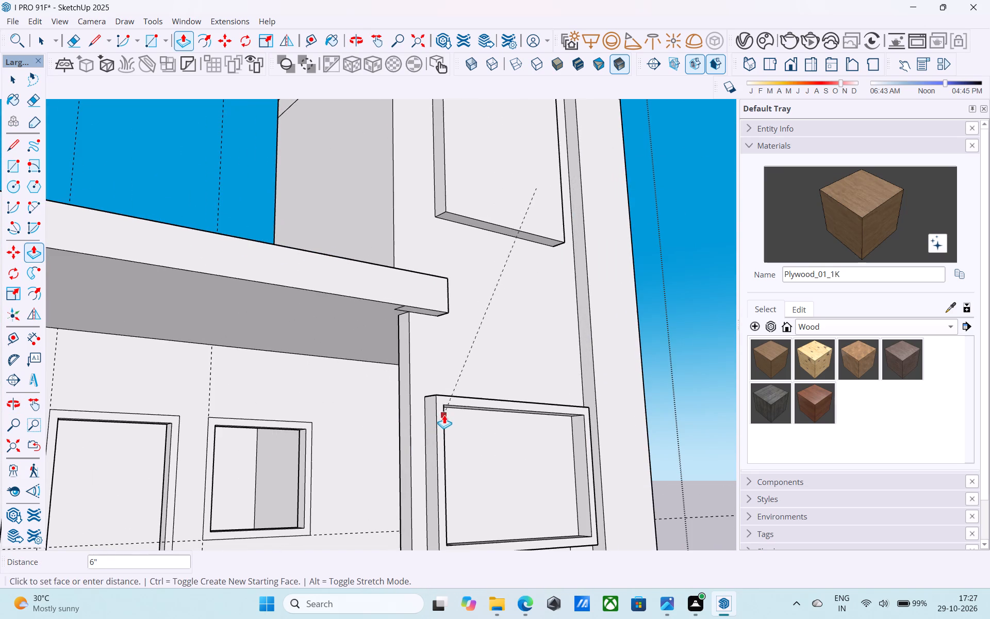
{"action": "left_click", "coordinate": [442, 405]}
Push the tall vertical strip along the tower's outer edge inward about 3 3/8".
{"action": "scroll", "coordinate": [487, 243], "scroll_direction": "down", "scroll_amount": 10}
{"action": "scroll", "coordinate": [486, 388], "scroll_direction": "down", "scroll_amount": 5}
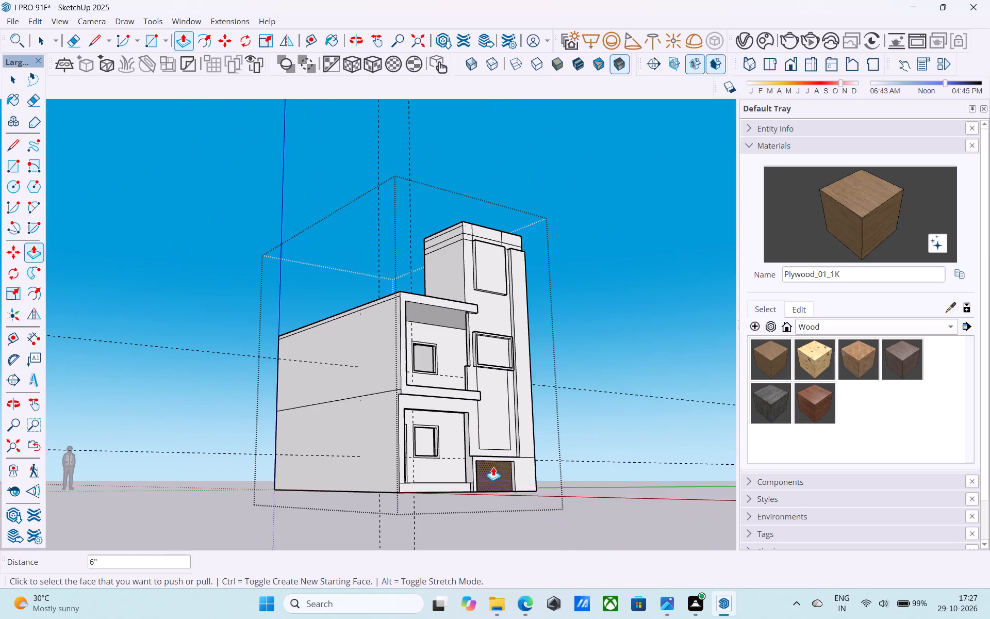
{"action": "scroll", "coordinate": [482, 456], "scroll_direction": "down", "scroll_amount": 4}
{"action": "middle_click_drag", "start_coordinate": [476, 452], "coordinate": [411, 497]}
{"action": "scroll", "coordinate": [437, 498], "scroll_direction": "up", "scroll_amount": 10}
{"action": "scroll", "coordinate": [520, 431], "scroll_direction": "up", "scroll_amount": 8}
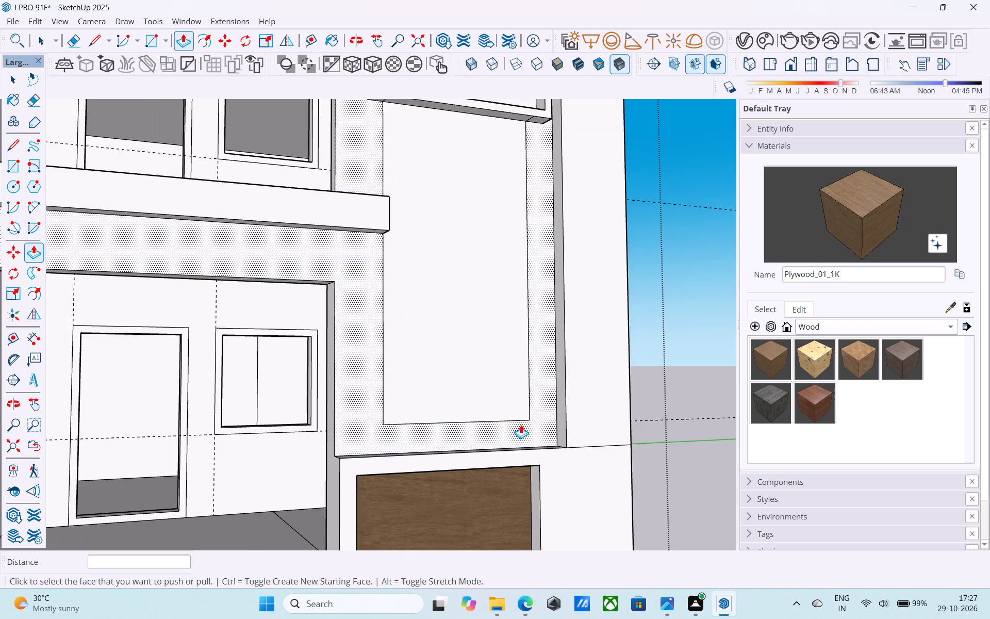
{"action": "middle_click_drag", "start_coordinate": [515, 423], "coordinate": [501, 417]}
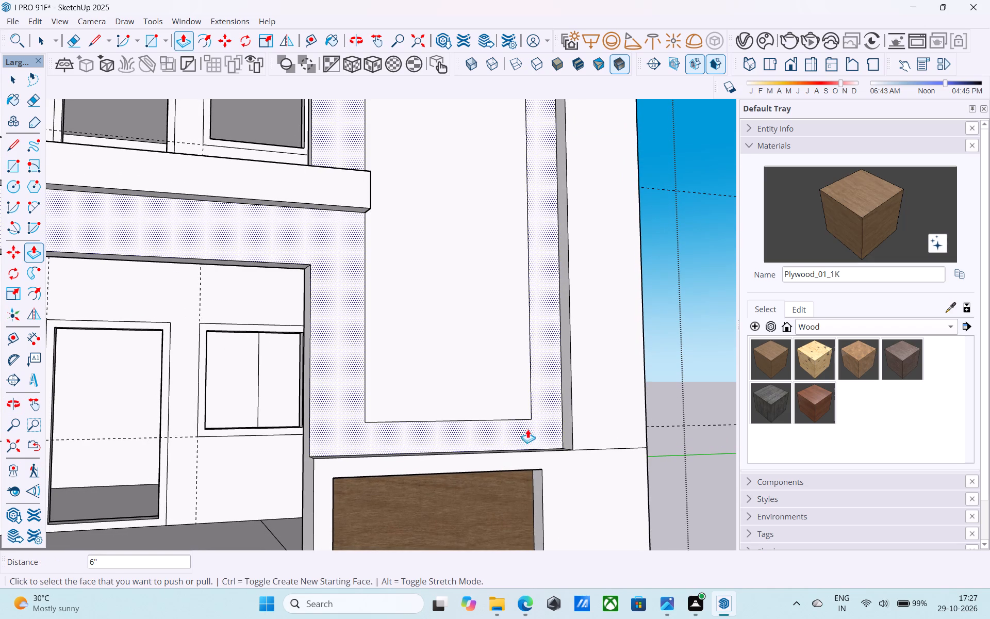
{"action": "left_click", "coordinate": [602, 423]}
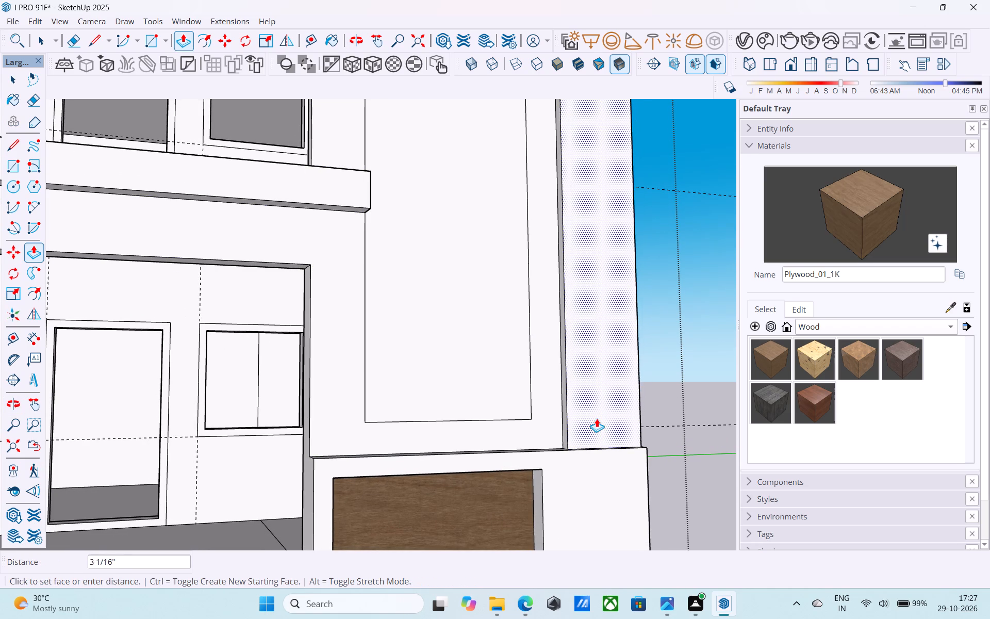
{"action": "left_click", "coordinate": [596, 418]}
Pull the tall lower panel beneath the tower's projecting middle frame out 6".
{"action": "middle_click_drag", "start_coordinate": [553, 429], "coordinate": [544, 499]}
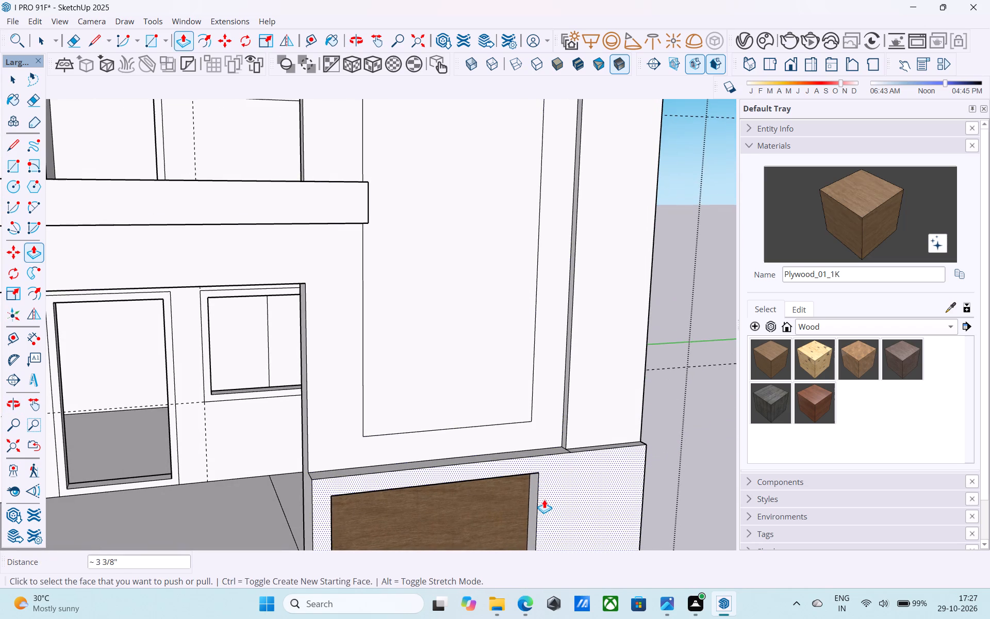
{"action": "scroll", "coordinate": [513, 524], "scroll_direction": "down", "scroll_amount": 6}
{"action": "left_click", "coordinate": [488, 447]}
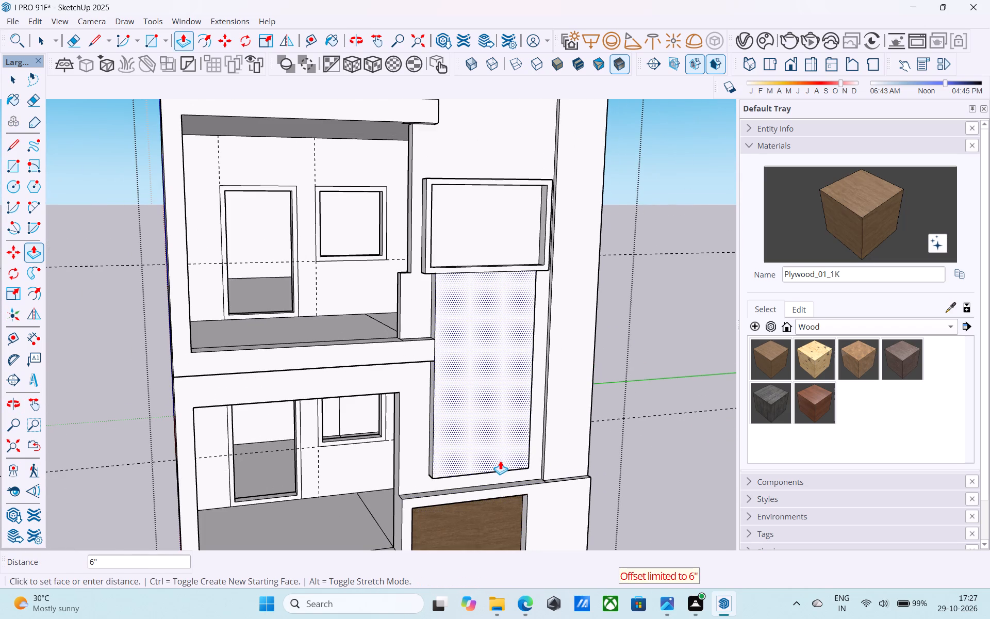
{"action": "scroll", "coordinate": [500, 461], "scroll_direction": "down", "scroll_amount": 6}
{"action": "left_click", "coordinate": [500, 461]}
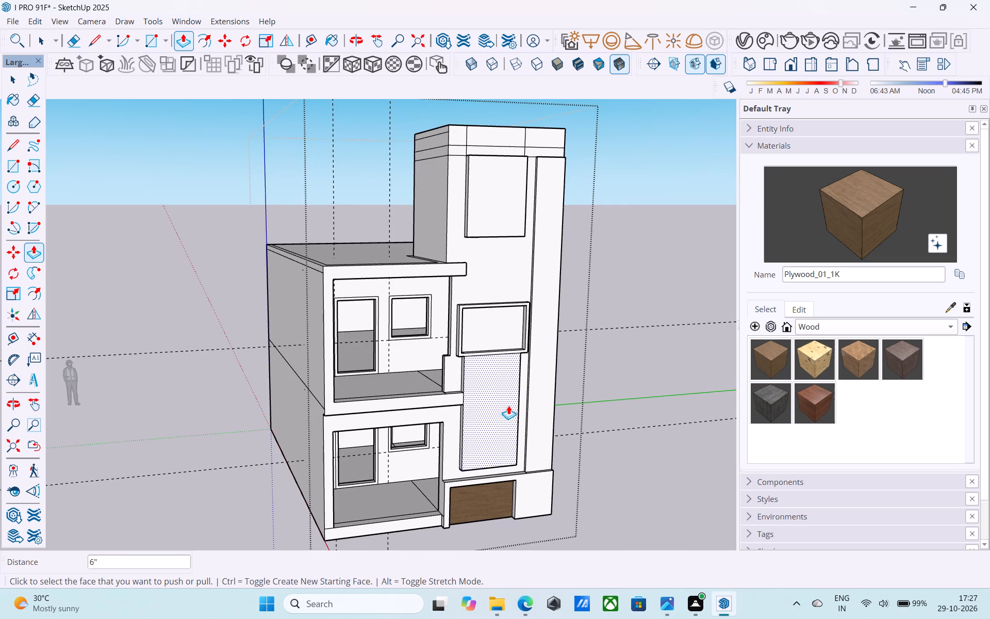
Examine the tower's panels, the projecting frame and the balcony openings across the whole facade from several angles.
{"action": "scroll", "coordinate": [507, 404], "scroll_direction": "down", "scroll_amount": 4}
{"action": "middle_click_drag", "start_coordinate": [489, 434], "coordinate": [428, 406]}
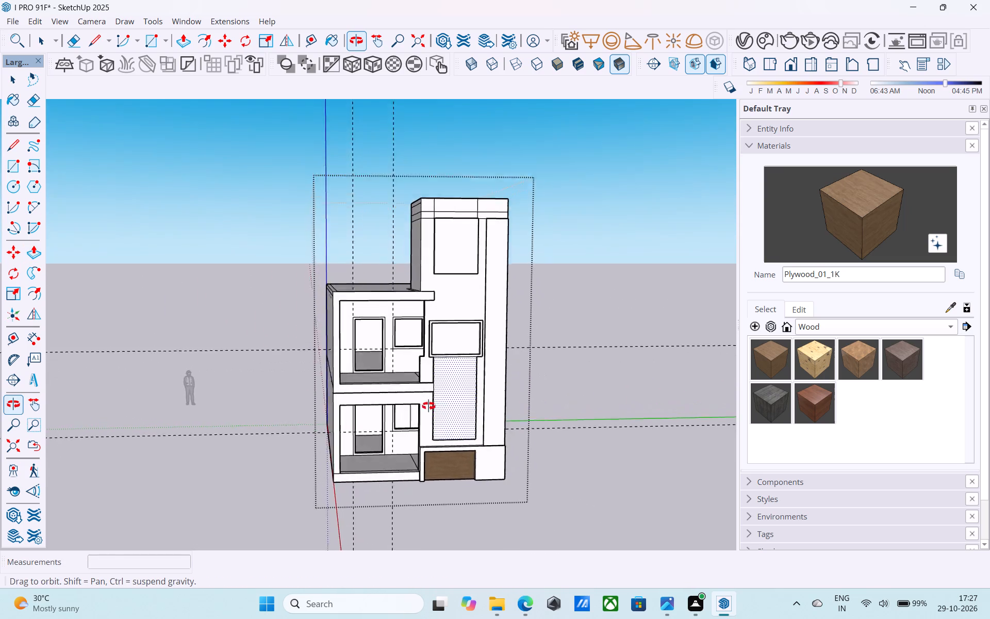
{"action": "middle_click_drag", "start_coordinate": [428, 406], "coordinate": [424, 398]}
{"action": "scroll", "coordinate": [386, 291], "scroll_direction": "down", "scroll_amount": 3}
{"action": "middle_click_drag", "start_coordinate": [460, 342], "coordinate": [415, 362]}
{"action": "scroll", "coordinate": [378, 238], "scroll_direction": "up", "scroll_amount": 5}
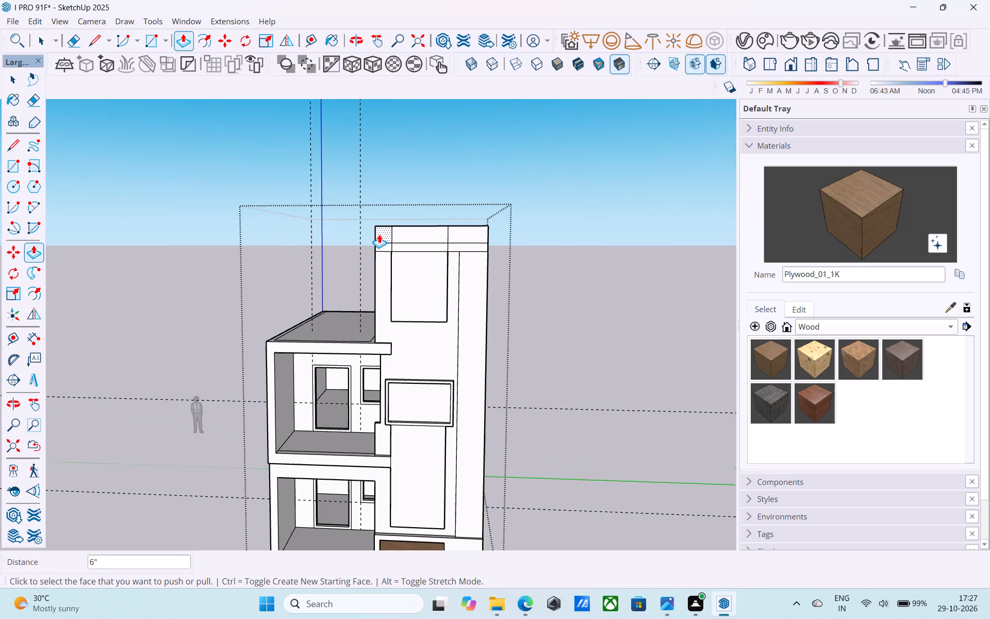
{"action": "scroll", "coordinate": [379, 234], "scroll_direction": "down", "scroll_amount": 1}
{"action": "scroll", "coordinate": [417, 256], "scroll_direction": "up", "scroll_amount": 4}
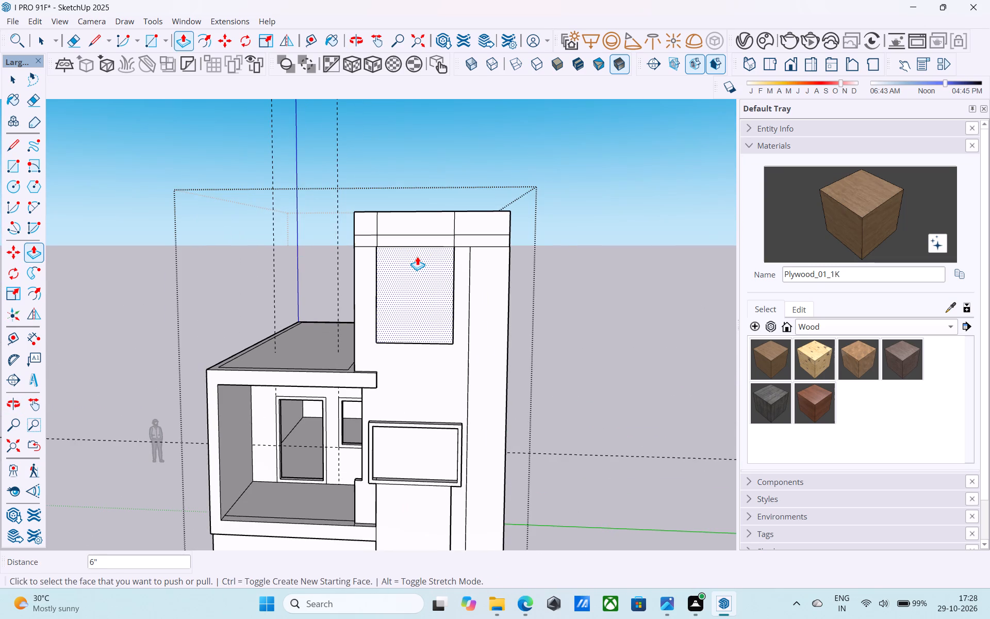
{"action": "scroll", "coordinate": [417, 256], "scroll_direction": "down", "scroll_amount": 5}
{"action": "middle_click_drag", "start_coordinate": [443, 446], "coordinate": [455, 410]}
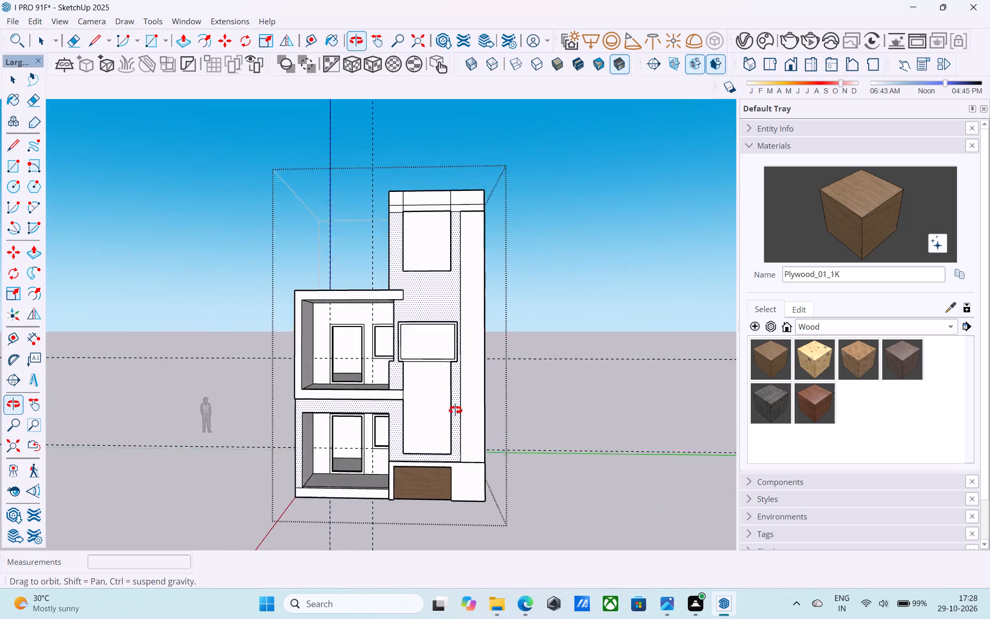
{"action": "middle_click_drag", "start_coordinate": [455, 410], "coordinate": [550, 389]}
{"action": "scroll", "coordinate": [464, 403], "scroll_direction": "up", "scroll_amount": 6}
{"action": "scroll", "coordinate": [536, 326], "scroll_direction": "up", "scroll_amount": 3}
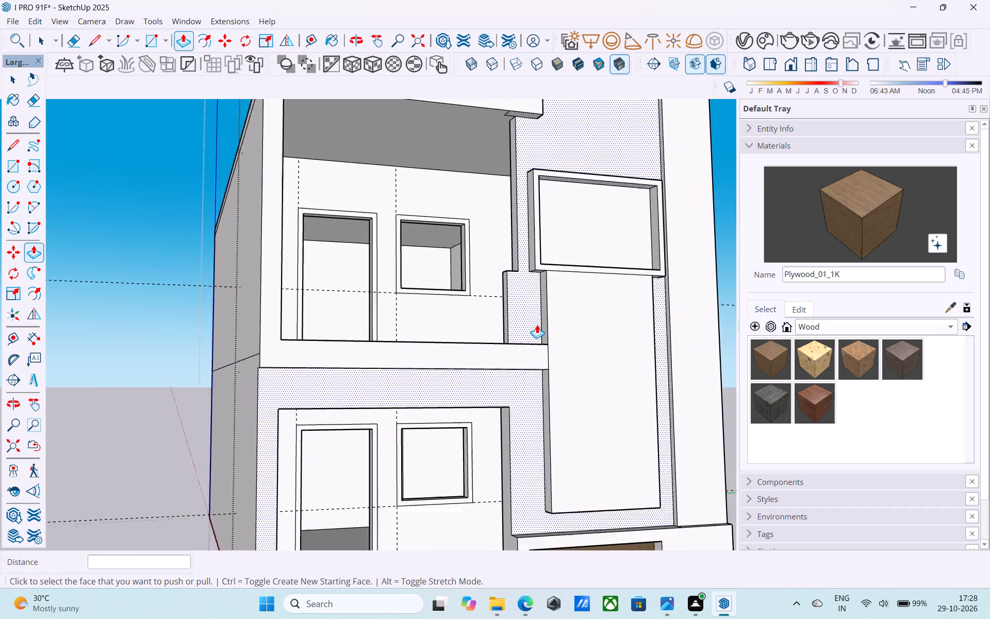
{"action": "scroll", "coordinate": [537, 324], "scroll_direction": "up", "scroll_amount": 3}
{"action": "scroll", "coordinate": [541, 315], "scroll_direction": "down", "scroll_amount": 3}
{"action": "middle_click_drag", "start_coordinate": [538, 314], "coordinate": [540, 356]}
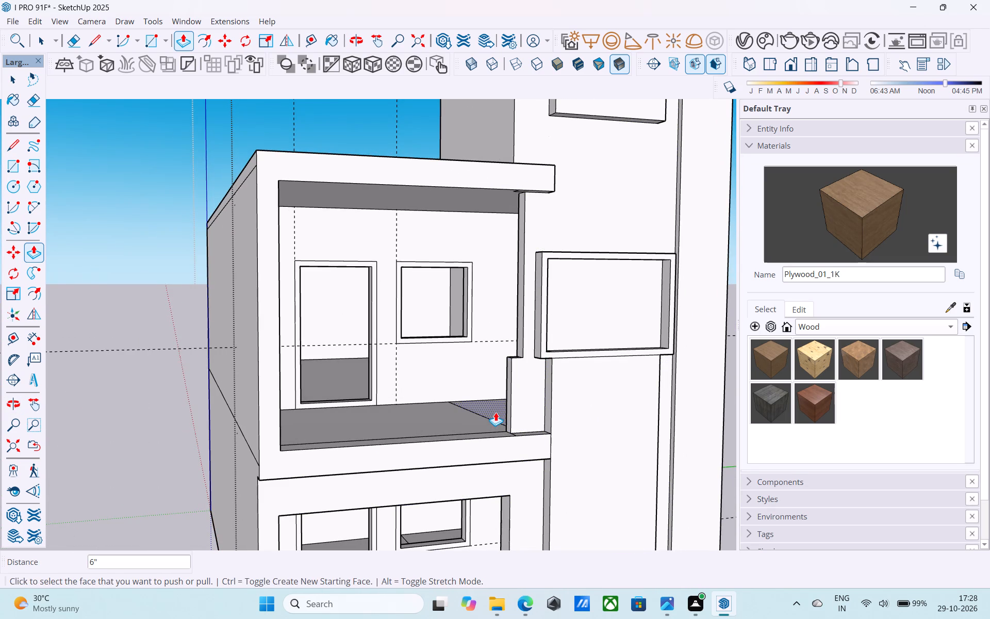
Erase the short stray edge crossing the upper balcony's slab at the foot of the side pier.
{"action": "key", "text": "space"}
{"action": "scroll", "coordinate": [498, 412], "scroll_direction": "down", "scroll_amount": 4}
{"action": "middle_click_drag", "start_coordinate": [501, 425], "coordinate": [516, 376], "text": "shift"}
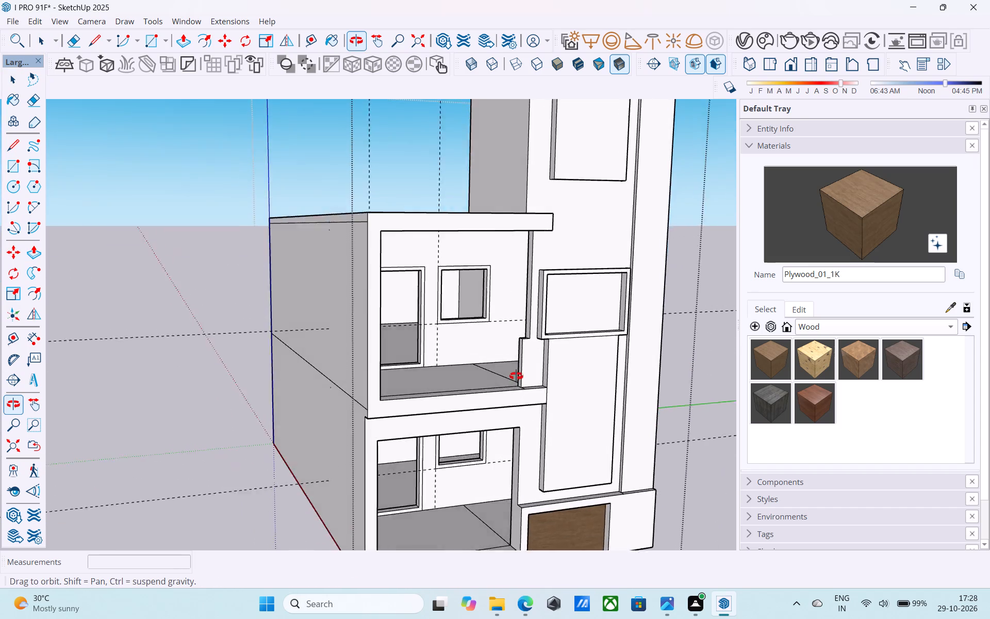
{"action": "middle_click_drag", "start_coordinate": [516, 376], "coordinate": [539, 401], "text": "shift"}
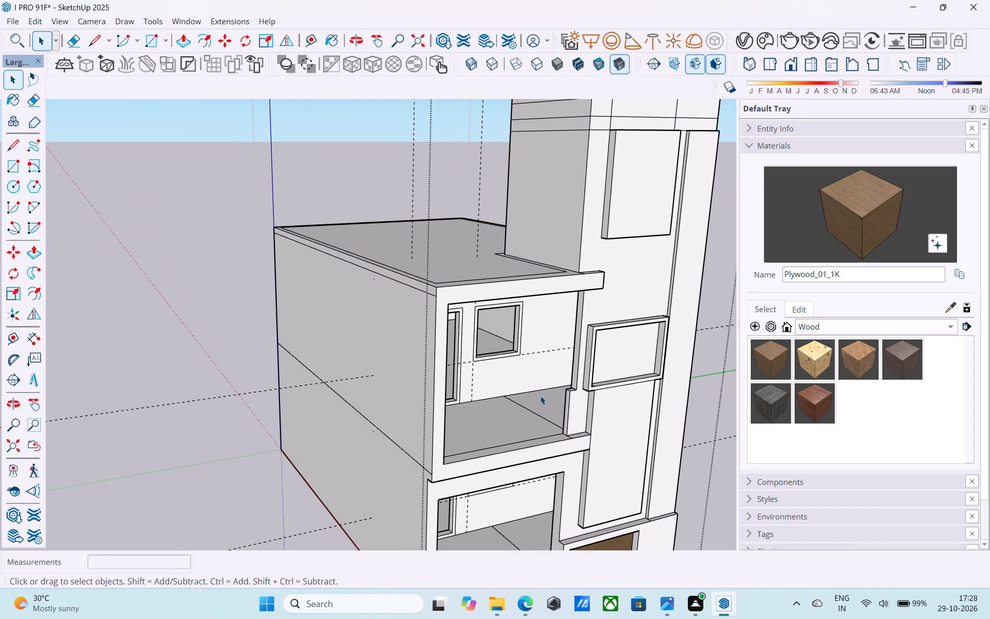
{"action": "middle_click_drag", "start_coordinate": [520, 407], "coordinate": [519, 427]}
{"action": "scroll", "coordinate": [515, 436], "scroll_direction": "up", "scroll_amount": 7}
{"action": "scroll", "coordinate": [532, 462], "scroll_direction": "down", "scroll_amount": 5}
{"action": "middle_click_drag", "start_coordinate": [533, 462], "coordinate": [530, 443]}
{"action": "middle_click", "coordinate": [530, 443]}
{"action": "scroll", "coordinate": [580, 462], "scroll_direction": "up", "scroll_amount": 6}
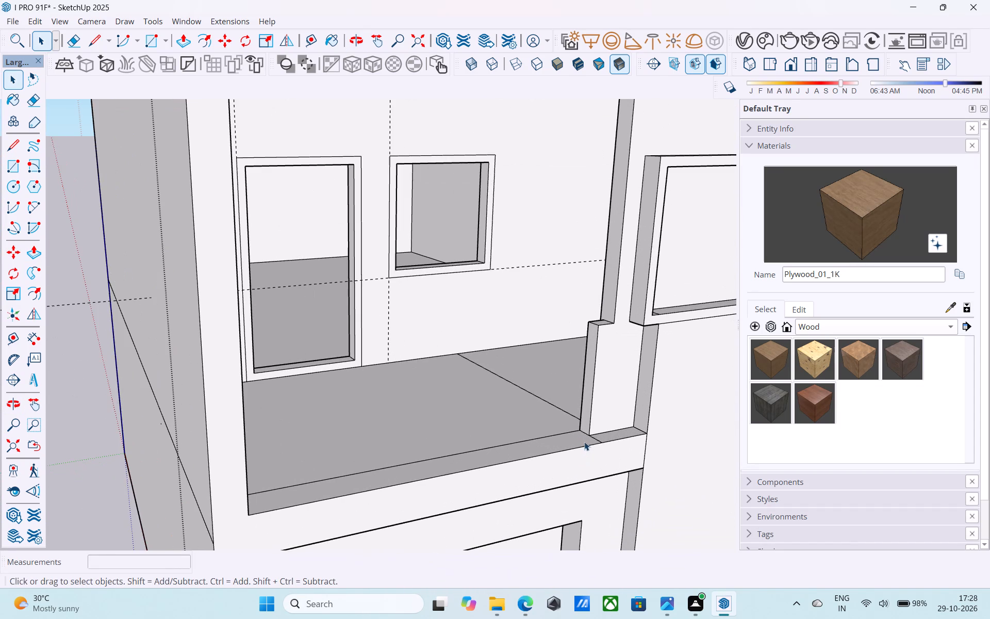
{"action": "scroll", "coordinate": [589, 430], "scroll_direction": "down", "scroll_amount": 2}
{"action": "middle_click_drag", "start_coordinate": [589, 430], "coordinate": [597, 425]}
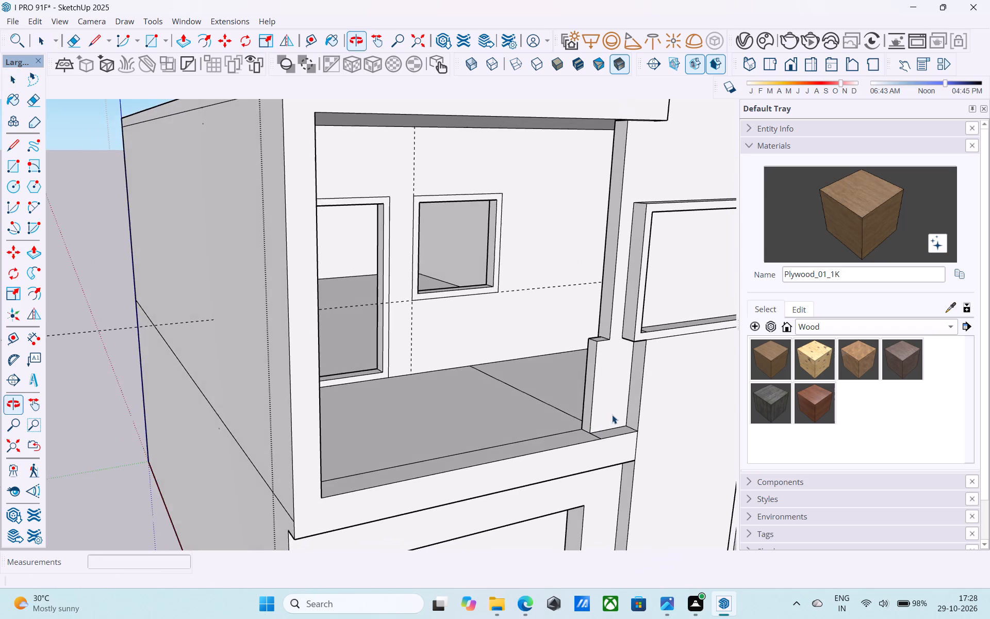
{"action": "scroll", "coordinate": [614, 414], "scroll_direction": "up", "scroll_amount": 4}
{"action": "scroll", "coordinate": [614, 414], "scroll_direction": "down", "scroll_amount": 4}
{"action": "middle_click_drag", "start_coordinate": [613, 426], "coordinate": [612, 433]}
{"action": "scroll", "coordinate": [603, 439], "scroll_direction": "up", "scroll_amount": 8}
{"action": "key", "text": "e"}
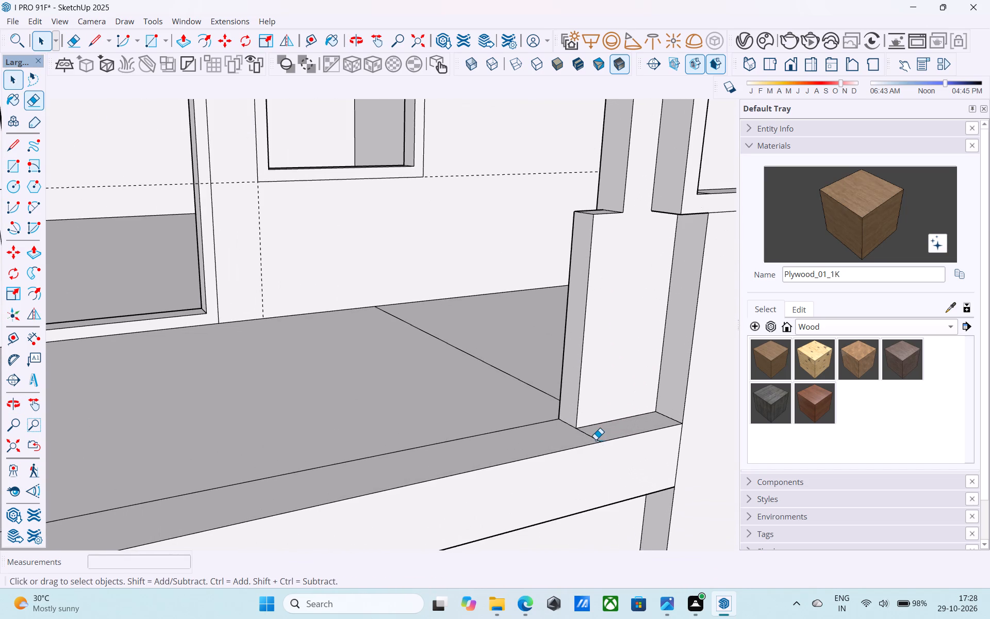
{"action": "left_click", "coordinate": [595, 439]}
{"action": "scroll", "coordinate": [589, 435], "scroll_direction": "down", "scroll_amount": 6}
{"action": "key", "text": "space"}
Draw a line across the upper balcony floor from the side pier's front corner to the opposite side wall.
{"action": "middle_click_drag", "start_coordinate": [589, 435], "coordinate": [610, 450]}
{"action": "middle_click_drag", "start_coordinate": [597, 436], "coordinate": [587, 430]}
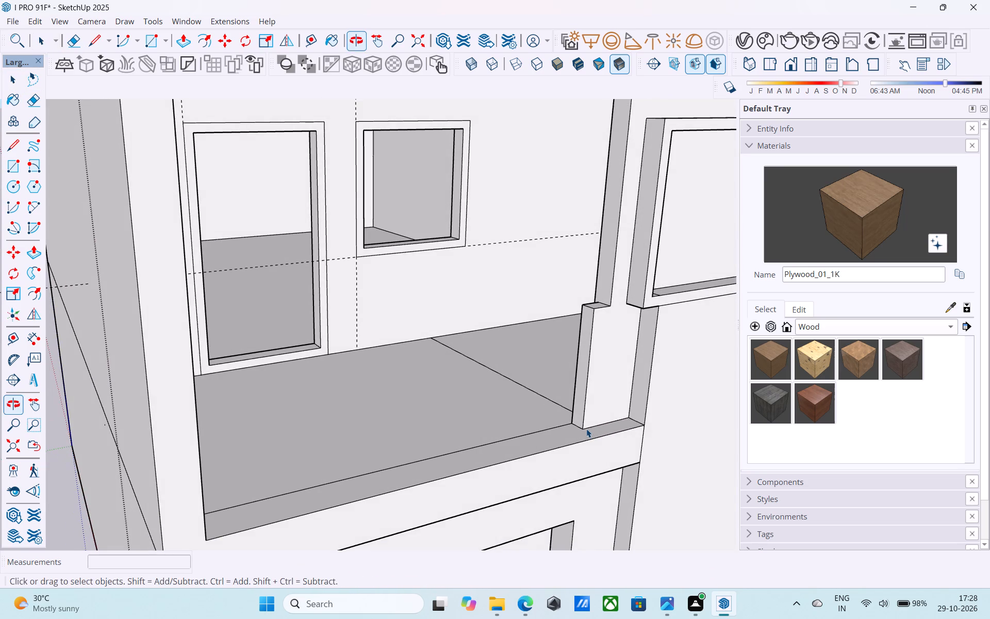
{"action": "key", "text": "l"}
{"action": "left_click", "coordinate": [586, 429]}
{"action": "scroll", "coordinate": [586, 428], "scroll_direction": "down", "scroll_amount": 4}
{"action": "middle_click_drag", "start_coordinate": [577, 431], "coordinate": [308, 460]}
{"action": "scroll", "coordinate": [315, 450], "scroll_direction": "up", "scroll_amount": 3}
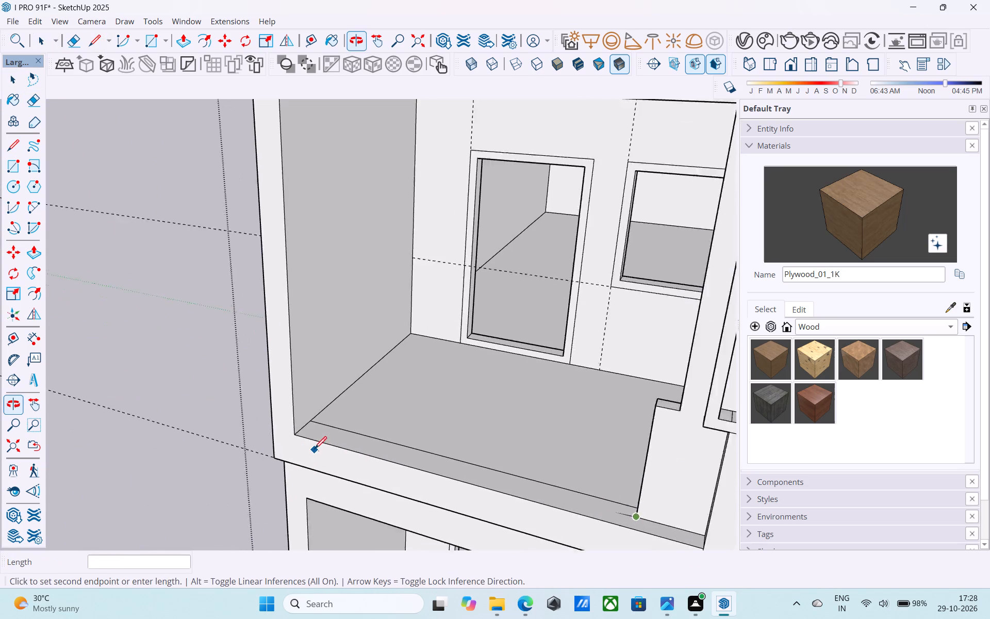
{"action": "scroll", "coordinate": [315, 450], "scroll_direction": "up", "scroll_amount": 3}
{"action": "left_click", "coordinate": [302, 425]}
Pull the narrow floor strip along the upper balcony's front edge up 1' to form a parapet.
{"action": "scroll", "coordinate": [302, 423], "scroll_direction": "down", "scroll_amount": 5}
{"action": "middle_click_drag", "start_coordinate": [309, 430], "coordinate": [549, 469]}
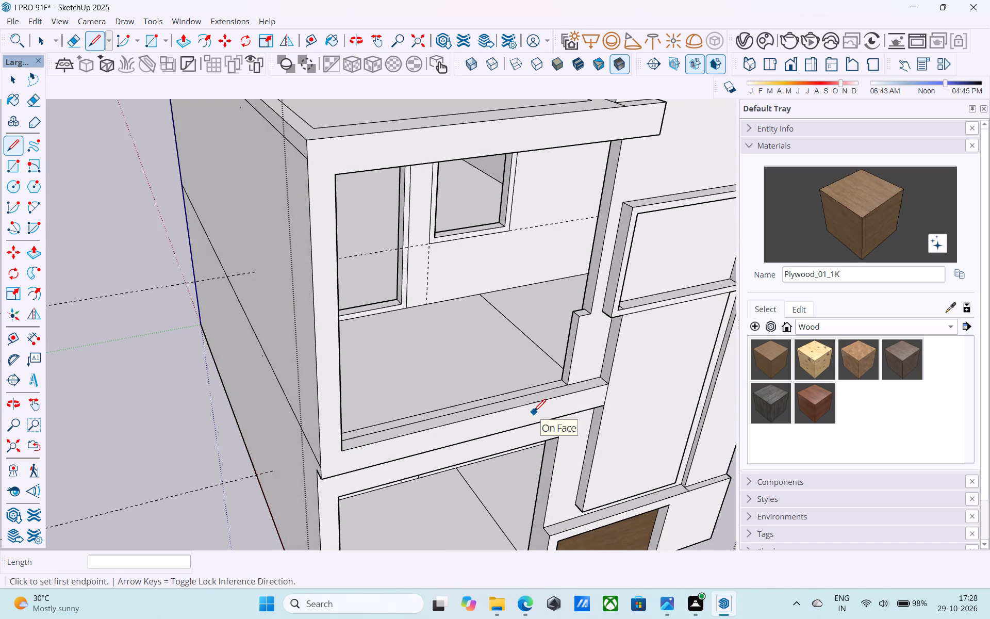
{"action": "scroll", "coordinate": [534, 400], "scroll_direction": "down", "scroll_amount": 3}
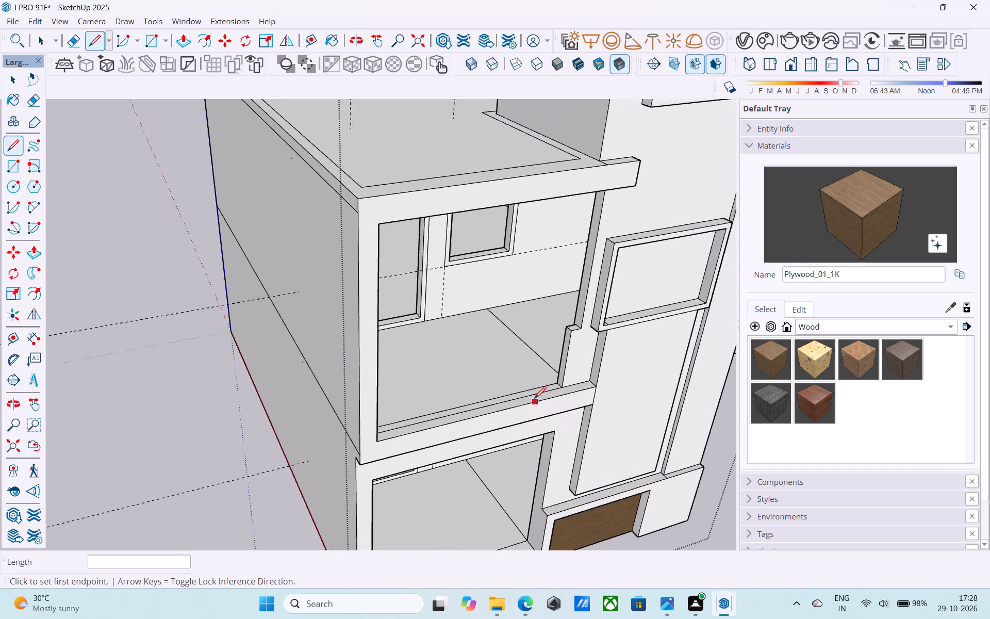
{"action": "scroll", "coordinate": [534, 400], "scroll_direction": "down", "scroll_amount": 1}
{"action": "middle_click_drag", "start_coordinate": [534, 400], "coordinate": [532, 435], "text": "shift"}
{"action": "scroll", "coordinate": [533, 432], "scroll_direction": "up", "scroll_amount": 3}
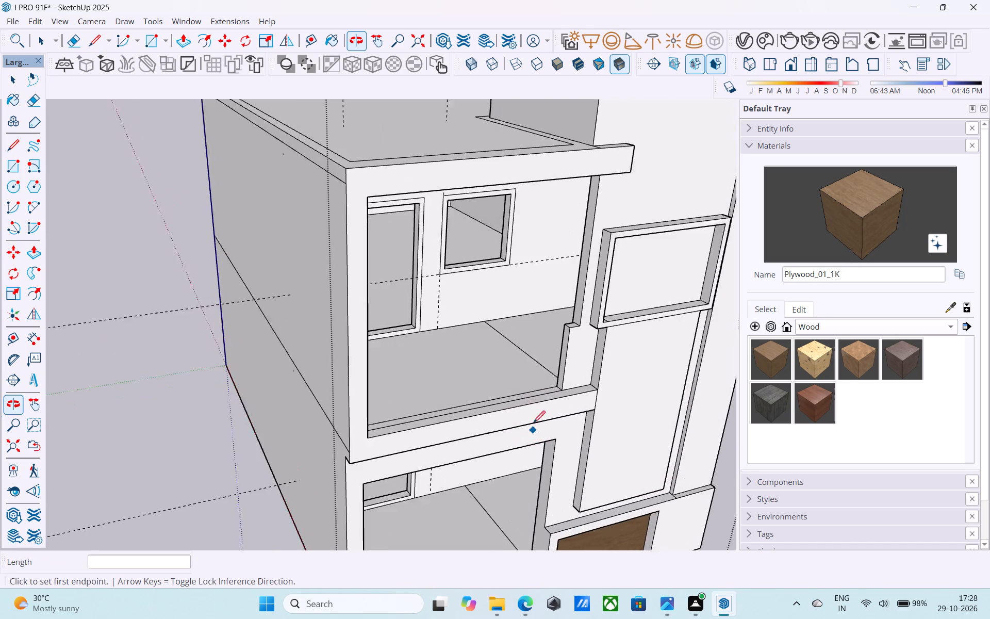
{"action": "scroll", "coordinate": [533, 406], "scroll_direction": "up", "scroll_amount": 2}
{"action": "key", "text": "space"}
{"action": "scroll", "coordinate": [537, 402], "scroll_direction": "up", "scroll_amount": 4}
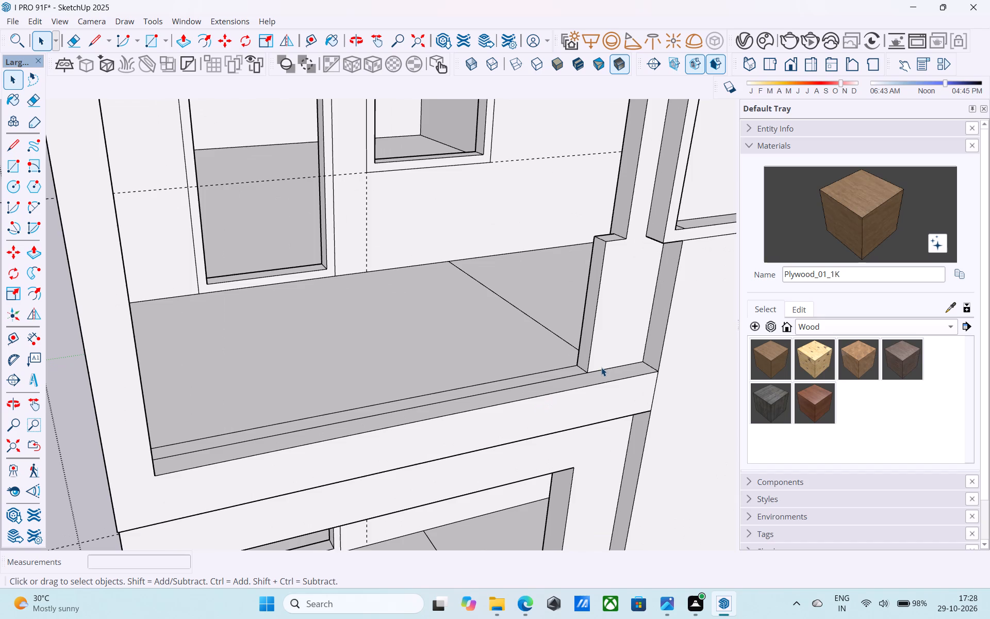
{"action": "left_click", "coordinate": [576, 369]}
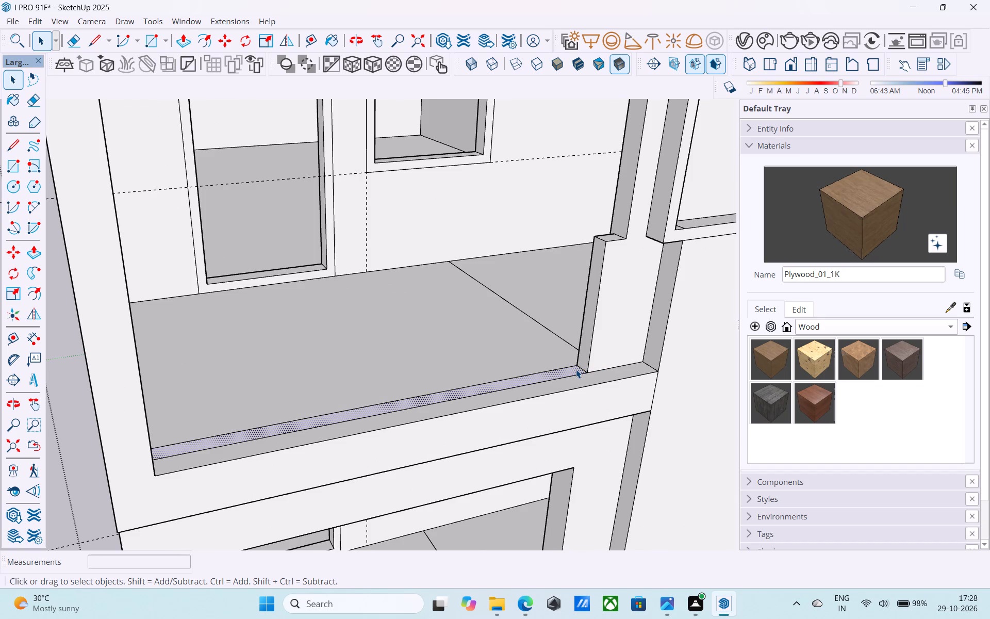
{"action": "key", "text": "p"}
{"action": "left_click", "coordinate": [576, 369]}
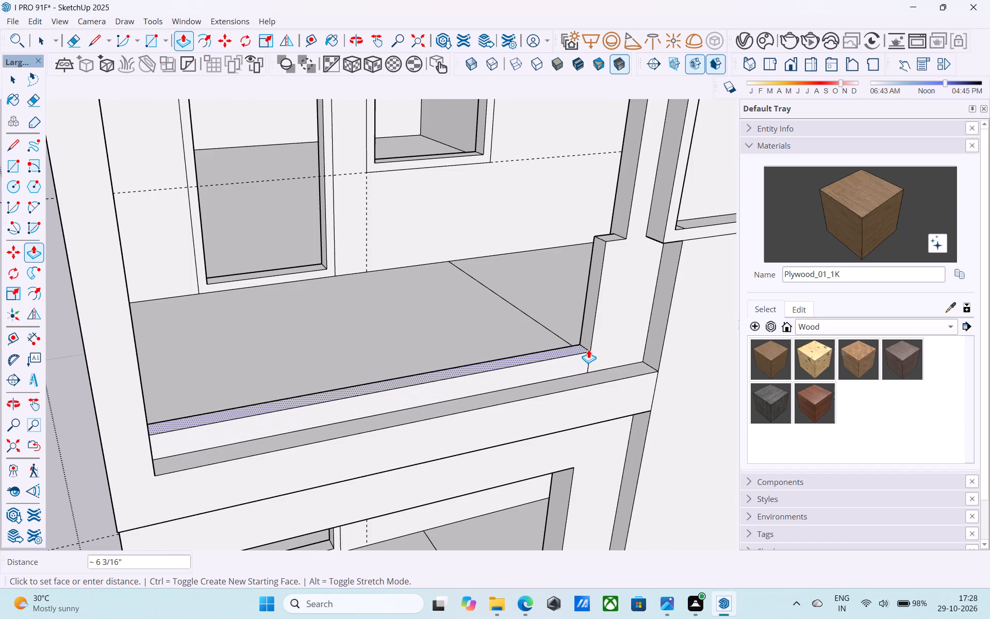
{"action": "type", "text": "1'"}
{"action": "key", "text": "Return"}
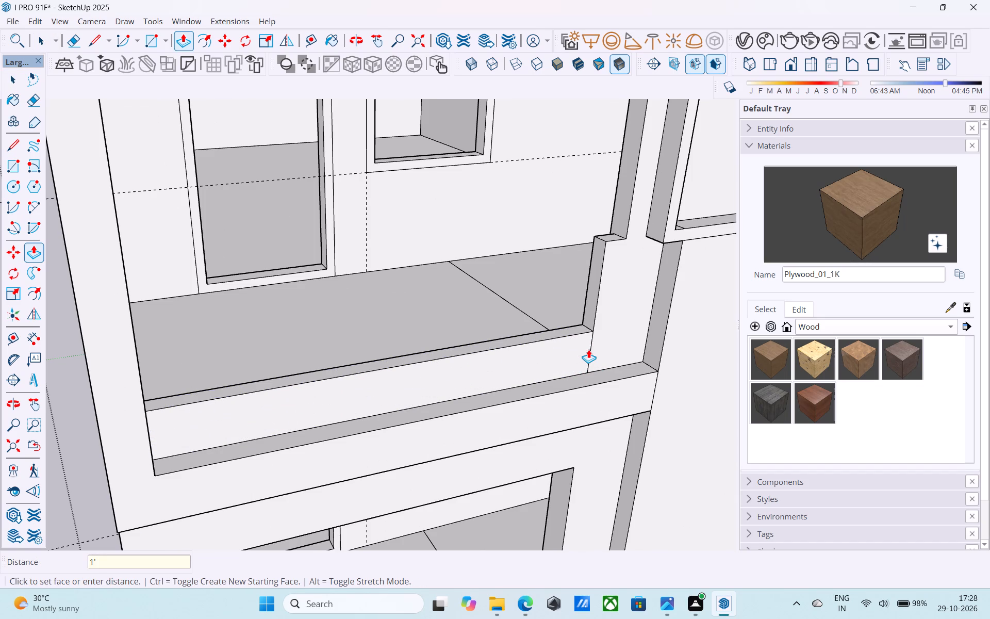
Extend the parapet's top edge with a line across the side pier's front face and erase the vertical seam below it.
{"action": "key", "text": "l"}
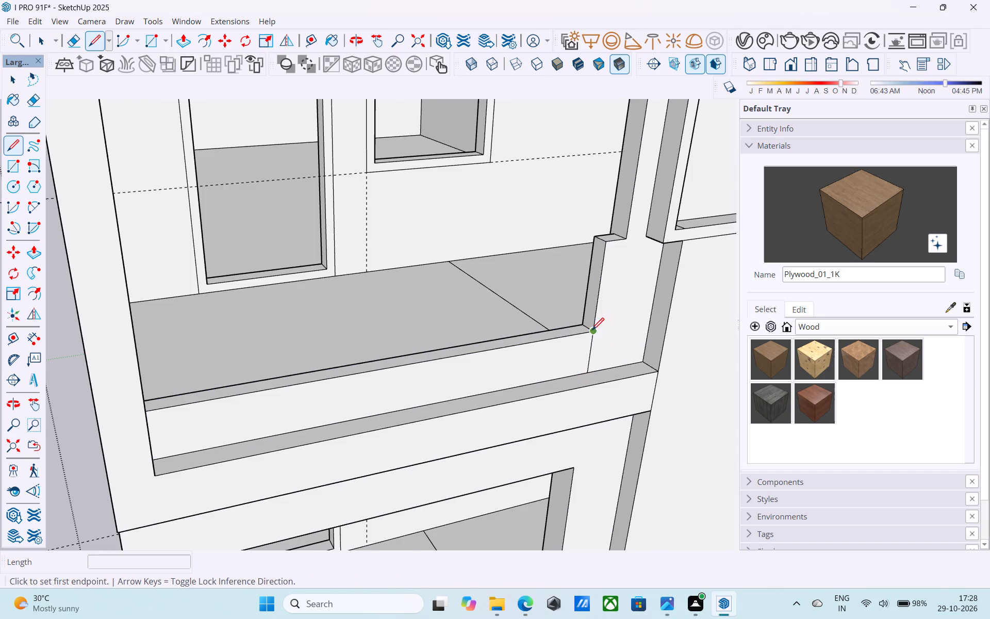
{"action": "left_click", "coordinate": [592, 331]}
{"action": "left_click", "coordinate": [649, 321]}
{"action": "key", "text": "e"}
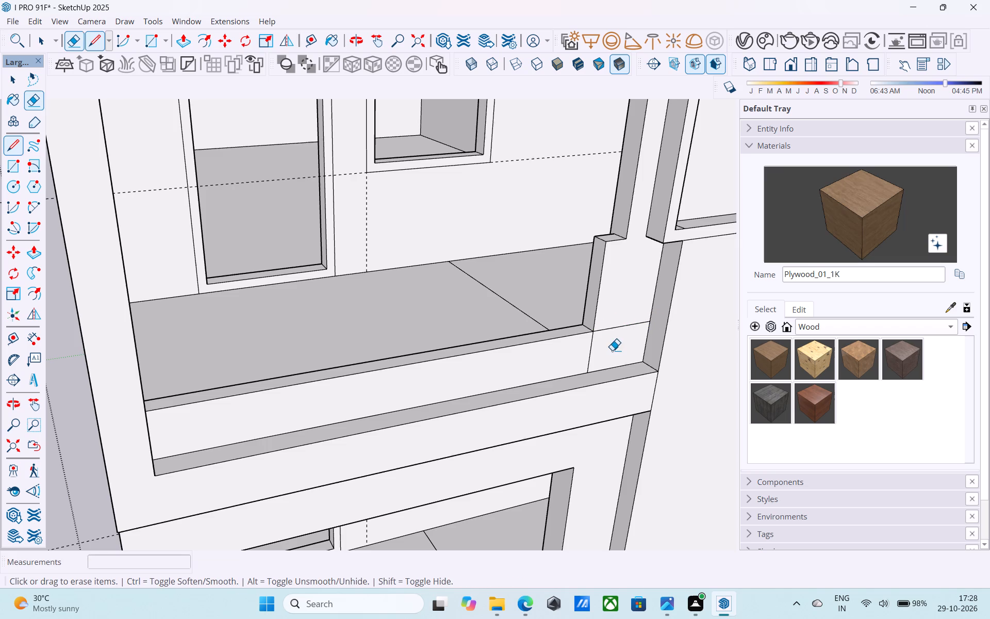
{"action": "left_click_drag", "start_coordinate": [598, 356], "coordinate": [590, 357]}
{"action": "key", "text": "space"}
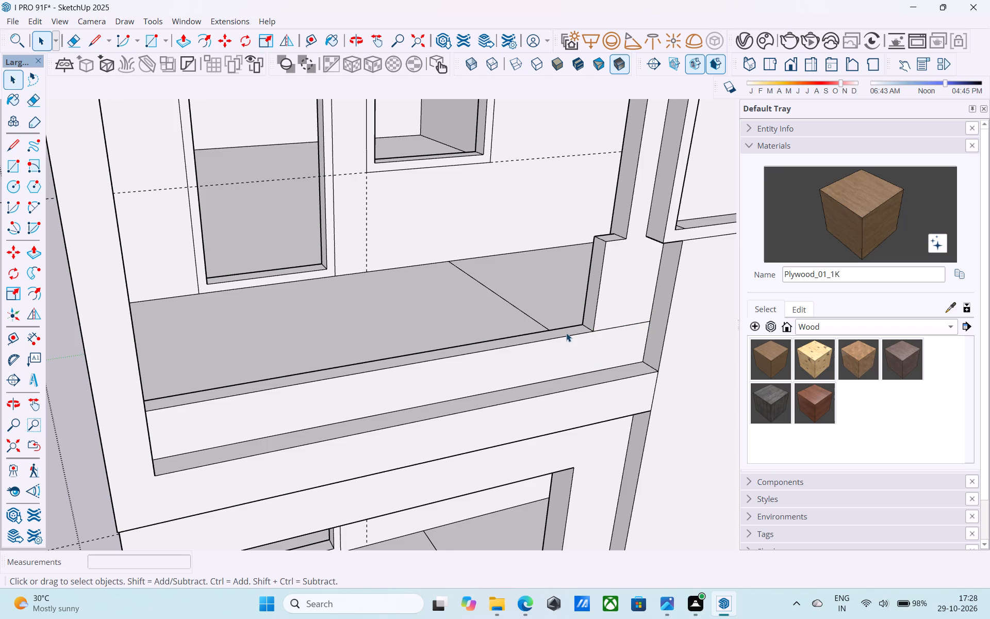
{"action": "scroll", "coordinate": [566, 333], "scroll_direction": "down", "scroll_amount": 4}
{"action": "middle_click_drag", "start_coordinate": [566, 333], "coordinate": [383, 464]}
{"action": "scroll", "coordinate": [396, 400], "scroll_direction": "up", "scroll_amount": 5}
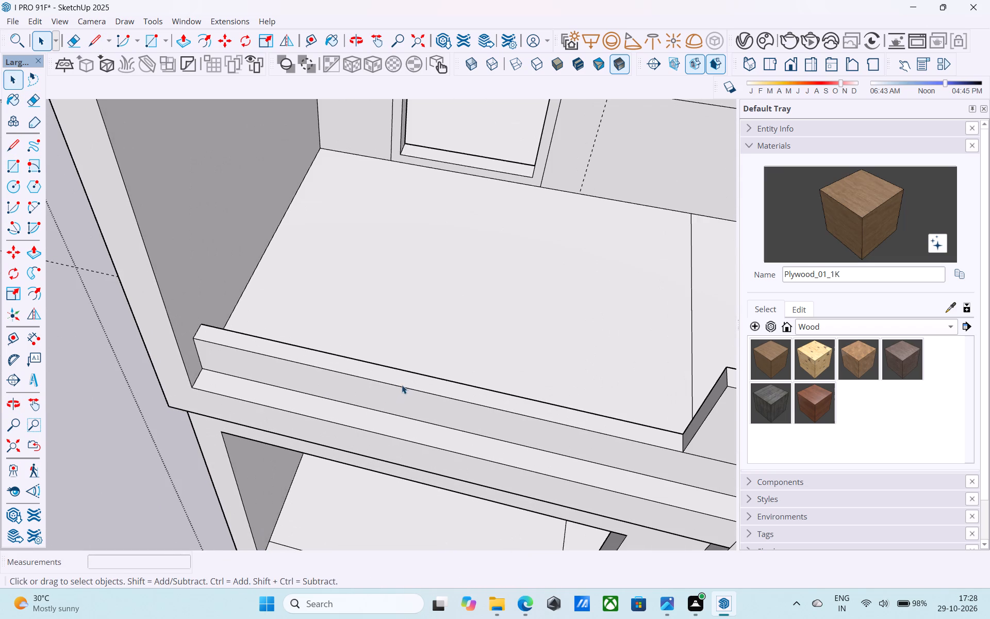
Offset the outline of the upper balcony parapet's top face 1" inward.
{"action": "left_click", "coordinate": [404, 380]}
{"action": "key", "text": "f"}
{"action": "left_click", "coordinate": [404, 380]}
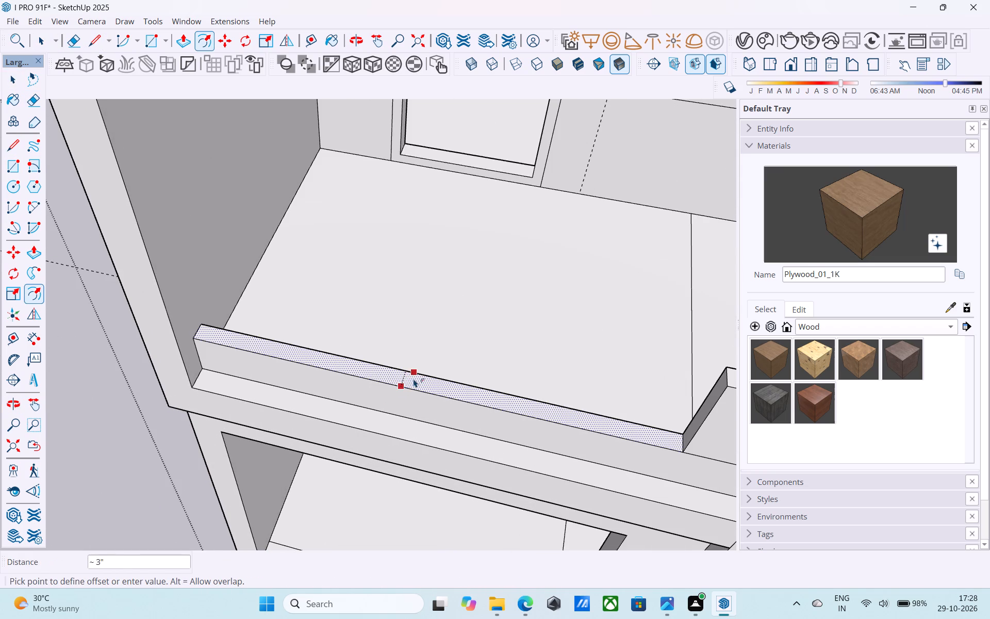
{"action": "key", "text": "1"}
{"action": "key", "text": "shift+quotedbl"}
{"action": "key", "text": "Return"}
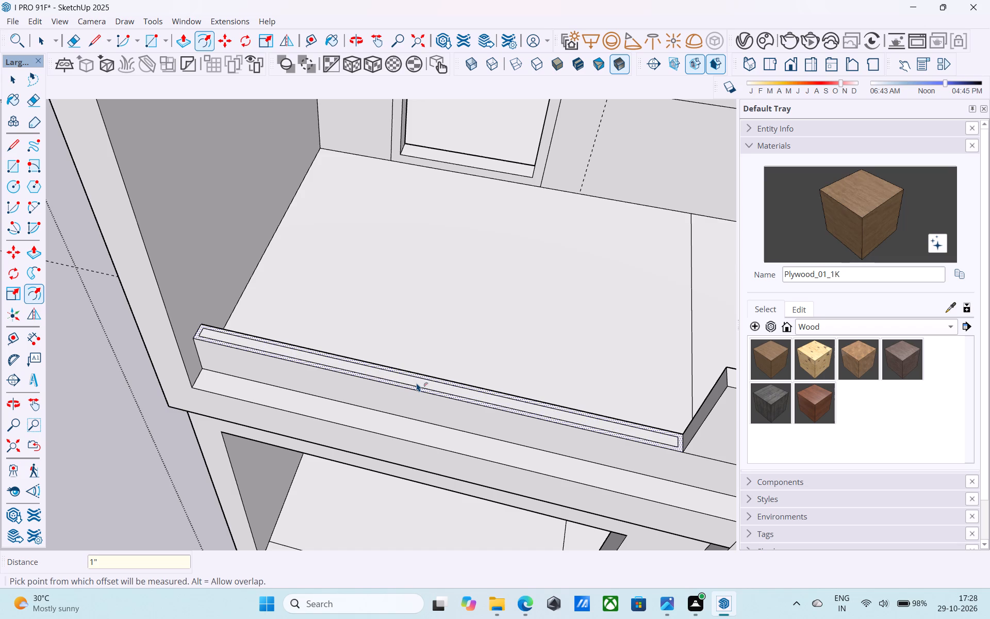
{"action": "key", "text": "space"}
{"action": "left_click", "coordinate": [417, 381]}
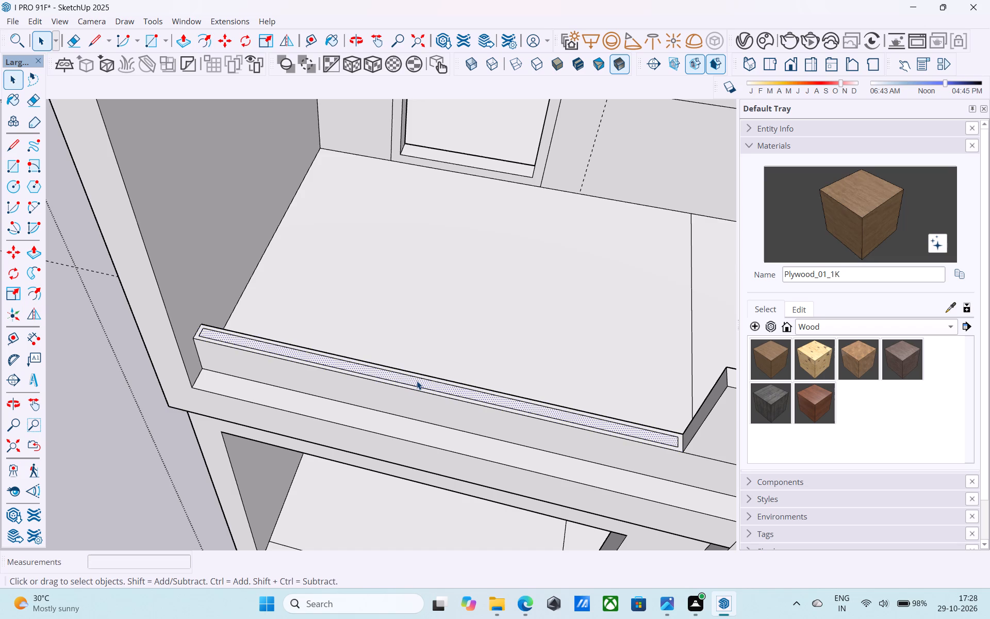
Draw short 1" lines extending the inset strip's long edges to both ends of the parapet's top face.
{"action": "key", "text": "l"}
{"action": "scroll", "coordinate": [183, 319], "scroll_direction": "up", "scroll_amount": 10}
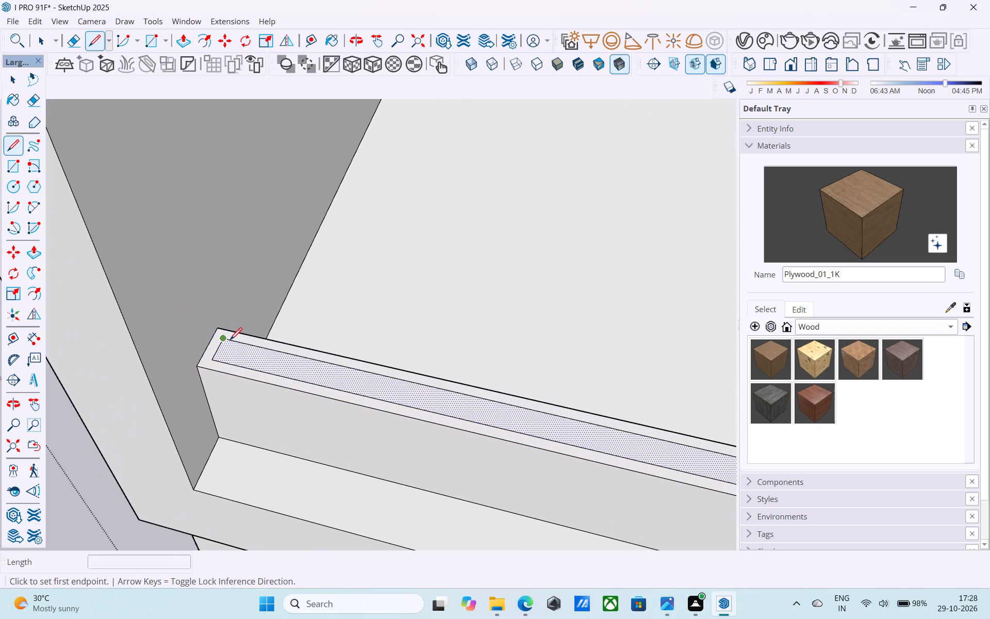
{"action": "left_click", "coordinate": [230, 341]}
{"action": "scroll", "coordinate": [214, 335], "scroll_direction": "up", "scroll_amount": 3}
{"action": "left_click", "coordinate": [214, 335]}
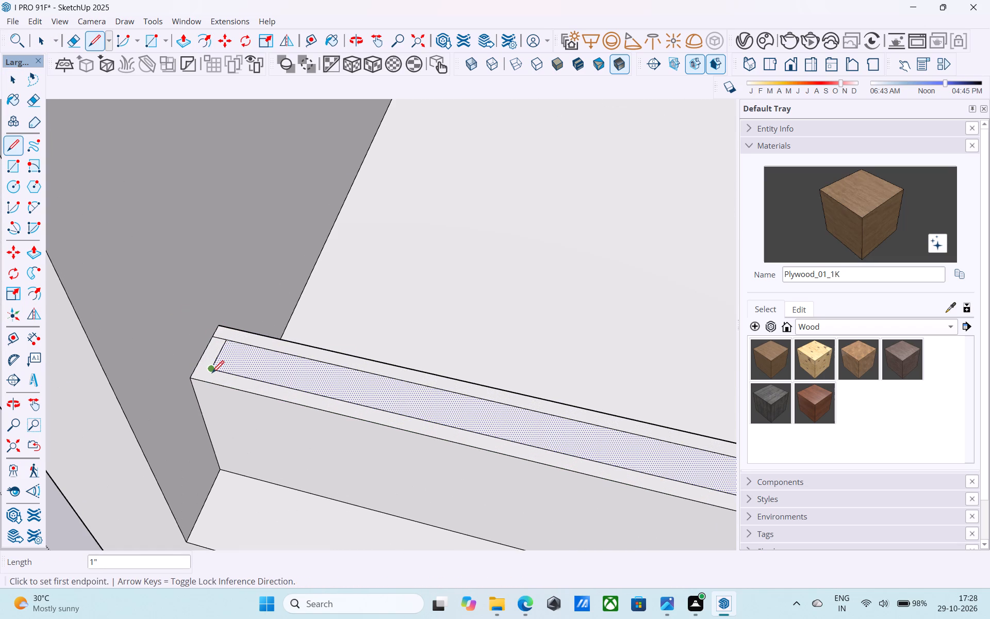
{"action": "left_click", "coordinate": [212, 374]}
{"action": "left_click", "coordinate": [195, 366]}
{"action": "scroll", "coordinate": [193, 363], "scroll_direction": "down", "scroll_amount": 19}
{"action": "middle_click_drag", "start_coordinate": [206, 399], "coordinate": [228, 400]}
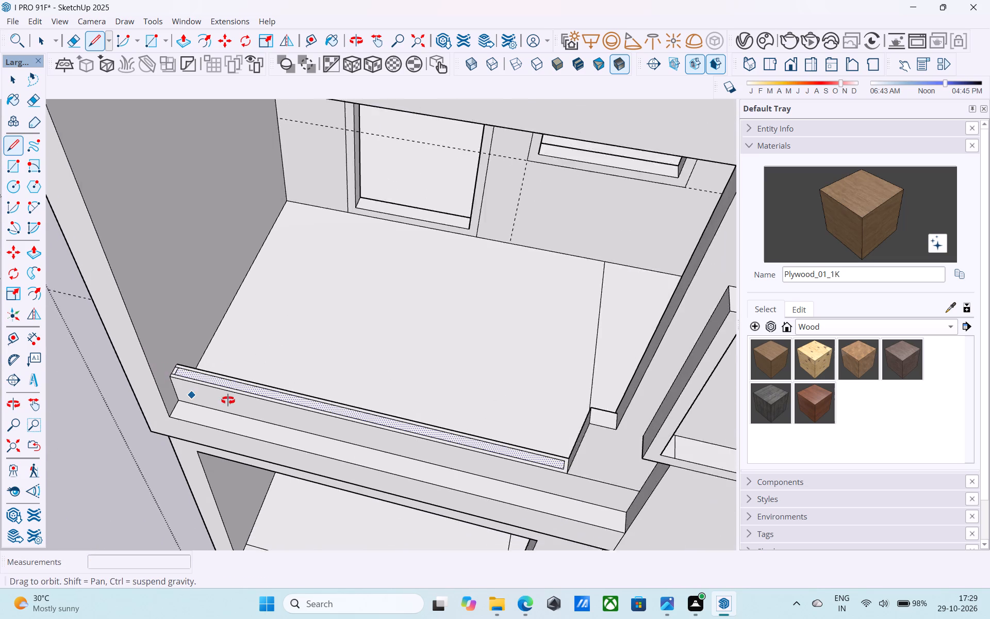
{"action": "middle_click_drag", "start_coordinate": [228, 400], "coordinate": [412, 360]}
{"action": "scroll", "coordinate": [459, 328], "scroll_direction": "up", "scroll_amount": 16}
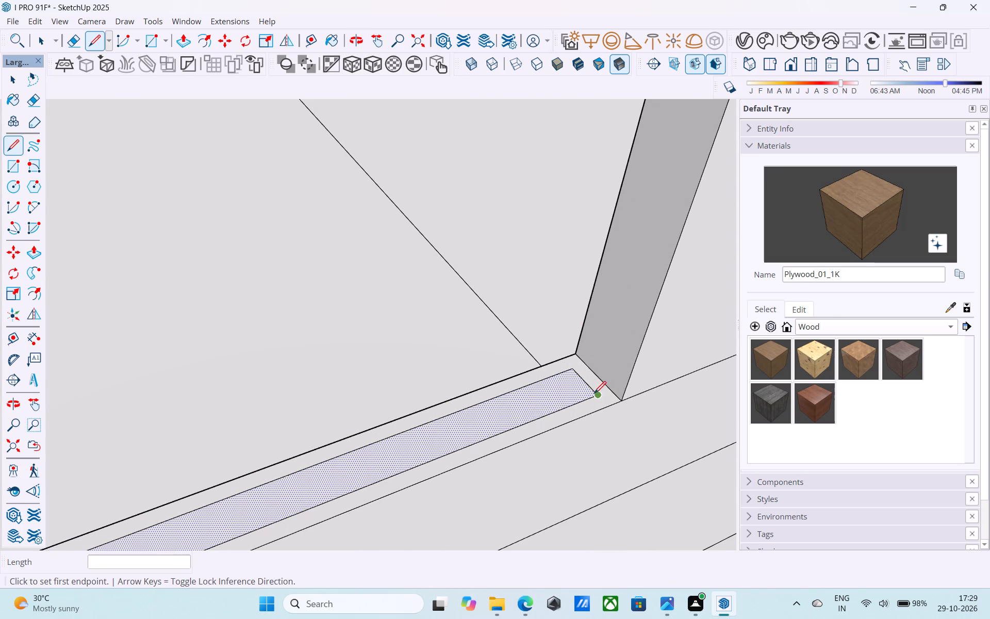
{"action": "left_click", "coordinate": [595, 394]}
{"action": "left_click", "coordinate": [608, 389]}
{"action": "left_click", "coordinate": [575, 369]}
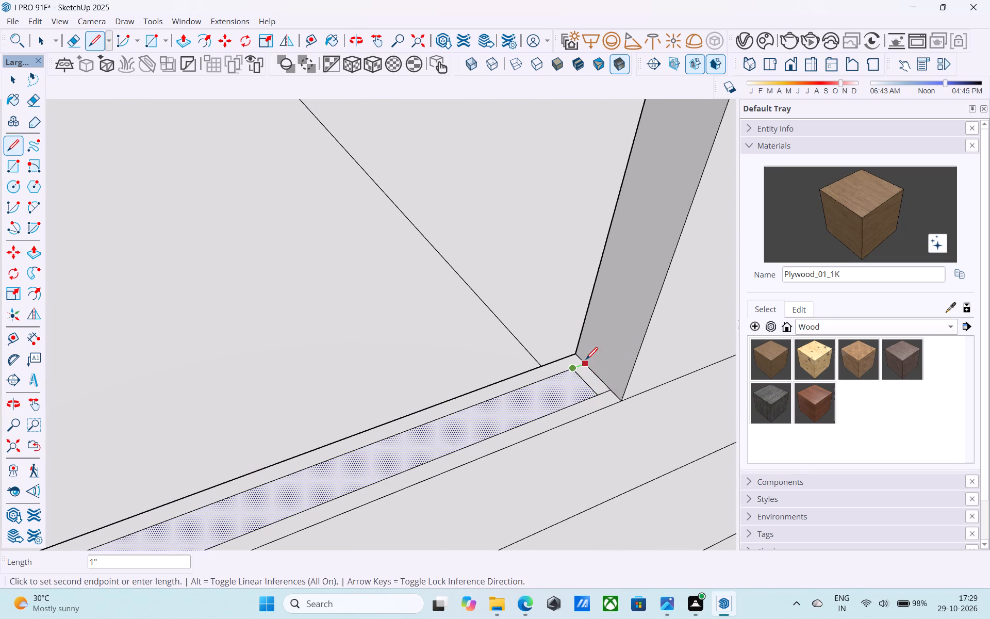
{"action": "left_click", "coordinate": [586, 361]}
Erase the inset outline's short end edges at both ends of the parapet top so the strip runs full length.
{"action": "key", "text": "e"}
{"action": "left_click", "coordinate": [579, 376]}
{"action": "scroll", "coordinate": [581, 376], "scroll_direction": "down", "scroll_amount": 5}
{"action": "middle_click_drag", "start_coordinate": [581, 376], "coordinate": [439, 360]}
{"action": "scroll", "coordinate": [457, 351], "scroll_direction": "down", "scroll_amount": 5}
{"action": "scroll", "coordinate": [574, 331], "scroll_direction": "up", "scroll_amount": 1}
{"action": "scroll", "coordinate": [576, 331], "scroll_direction": "down", "scroll_amount": 4}
{"action": "scroll", "coordinate": [378, 301], "scroll_direction": "down", "scroll_amount": 5}
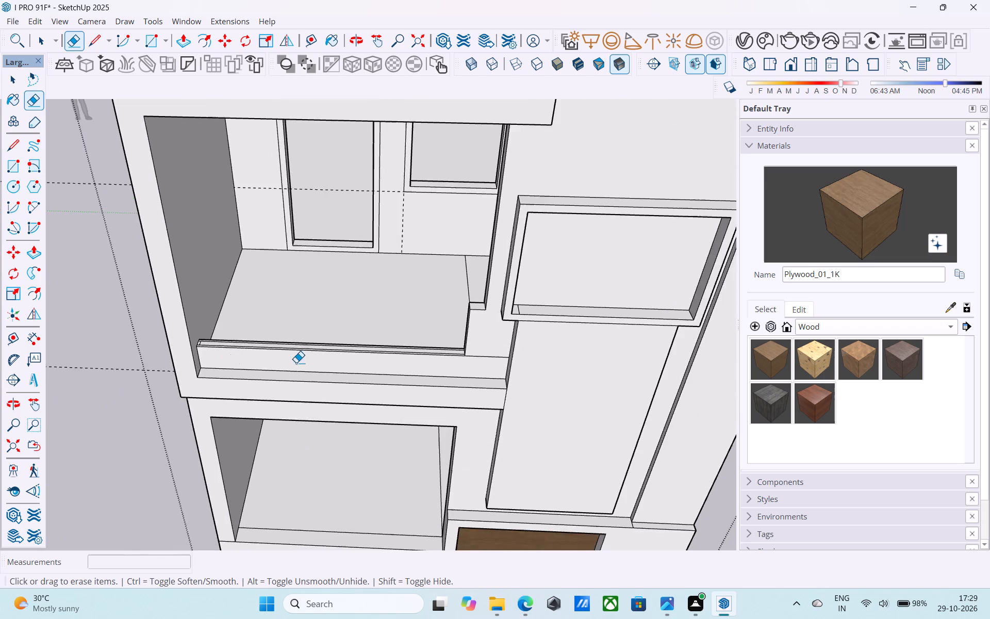
{"action": "scroll", "coordinate": [133, 339], "scroll_direction": "up", "scroll_amount": 15}
{"action": "left_click", "coordinate": [266, 351]}
{"action": "scroll", "coordinate": [232, 359], "scroll_direction": "down", "scroll_amount": 7}
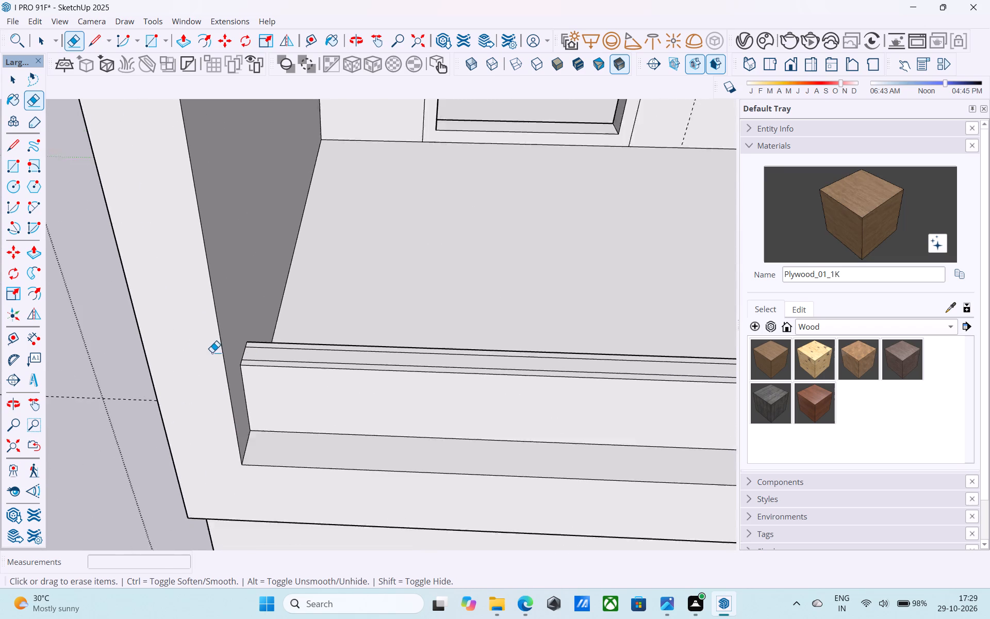
{"action": "scroll", "coordinate": [212, 352], "scroll_direction": "down", "scroll_amount": 2}
Pull the central strip on the balcony parapet's top up 2' to form a thin railing panel.
{"action": "key", "text": "space"}
{"action": "left_click", "coordinate": [306, 355]}
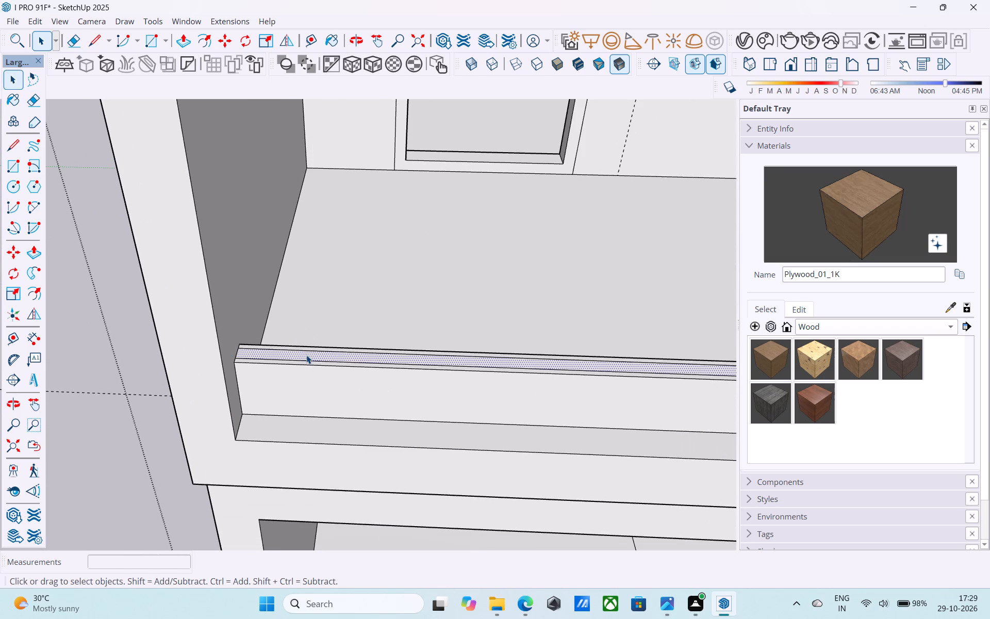
{"action": "key", "text": "p"}
{"action": "left_click", "coordinate": [306, 355]}
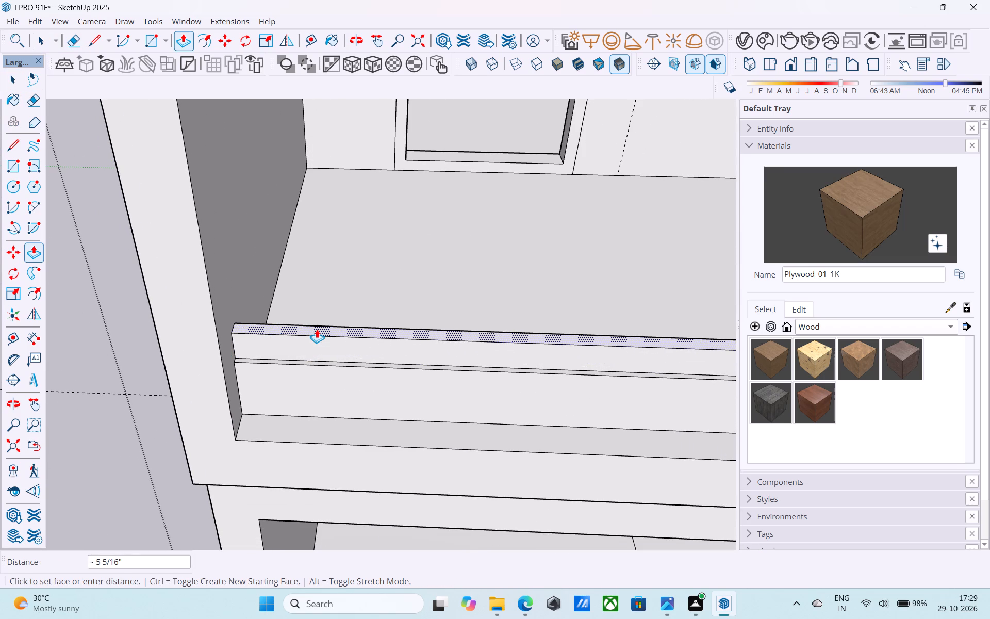
{"action": "type", "text": "2'"}
{"action": "key", "text": "Return"}
{"action": "key", "text": "space"}
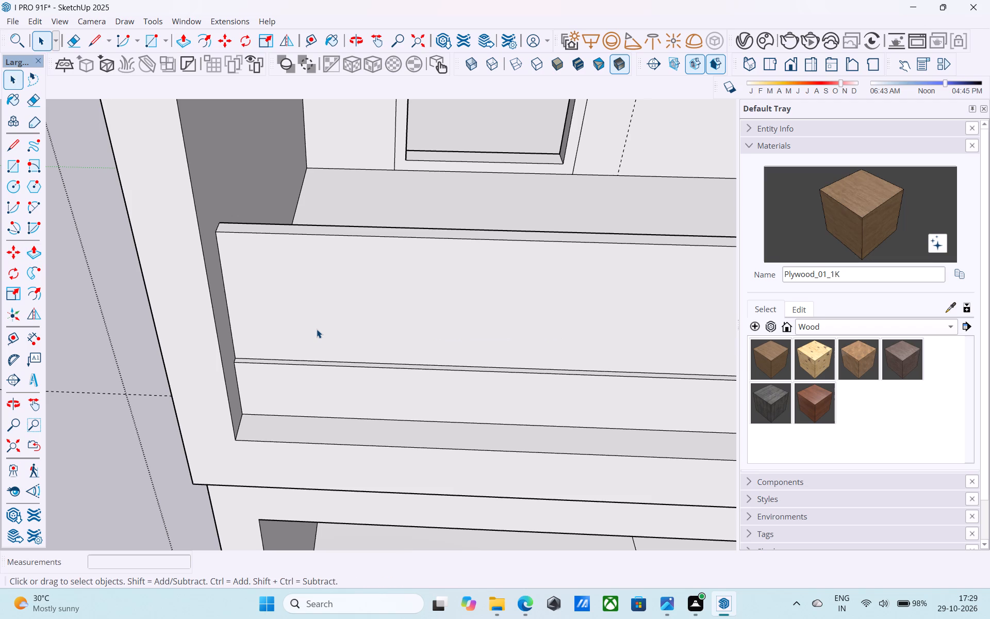
Paint the front face of the low parapet below the railing panel with Plywood_01_1K.
{"action": "scroll", "coordinate": [370, 303], "scroll_direction": "down", "scroll_amount": 7}
{"action": "middle_click_drag", "start_coordinate": [371, 334], "coordinate": [364, 244]}
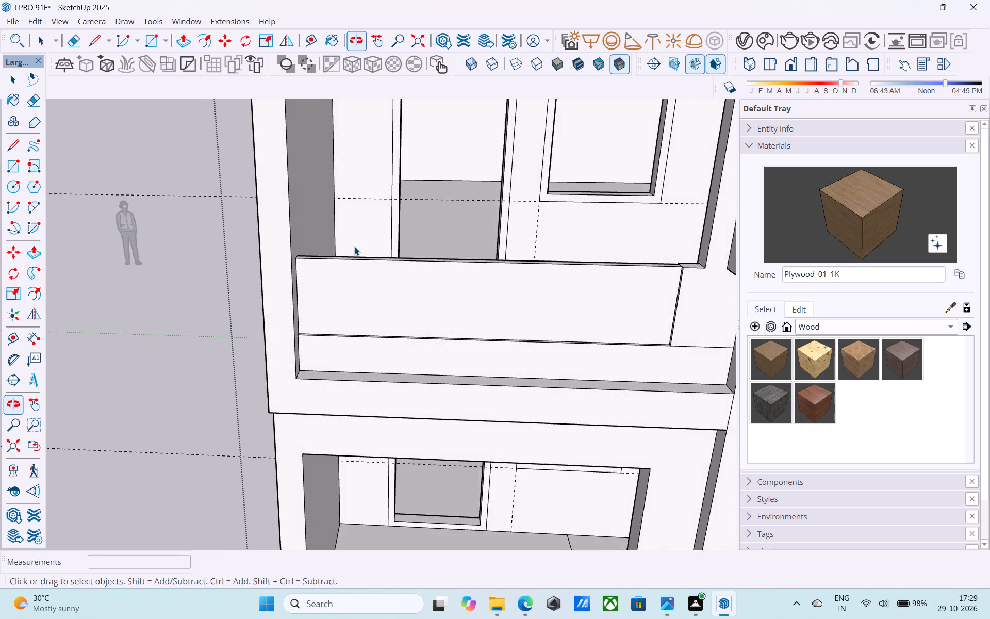
{"action": "scroll", "coordinate": [337, 255], "scroll_direction": "down", "scroll_amount": 5}
{"action": "middle_click_drag", "start_coordinate": [341, 276], "coordinate": [358, 208]}
{"action": "scroll", "coordinate": [325, 254], "scroll_direction": "down", "scroll_amount": 5}
{"action": "middle_click_drag", "start_coordinate": [308, 285], "coordinate": [330, 316]}
{"action": "scroll", "coordinate": [334, 319], "scroll_direction": "down", "scroll_amount": 1}
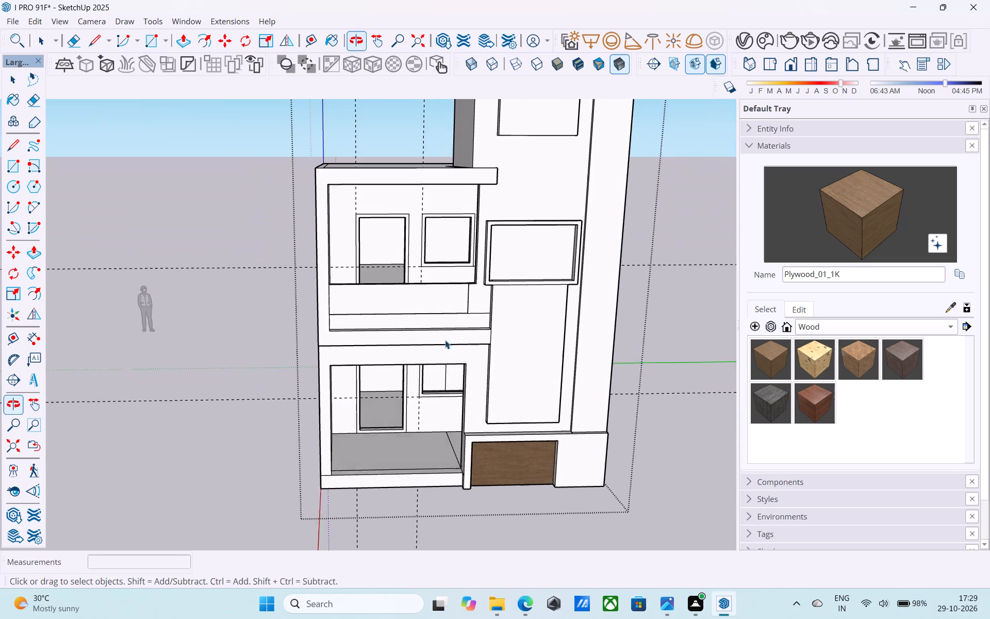
{"action": "left_click", "coordinate": [854, 217]}
{"action": "scroll", "coordinate": [428, 332], "scroll_direction": "up", "scroll_amount": 11}
{"action": "left_click", "coordinate": [397, 319]}
Draw a vertical line between the top and bottom midpoints of the tower's framed box, dividing its recessed face in half.
{"action": "scroll", "coordinate": [308, 326], "scroll_direction": "down", "scroll_amount": 11}
{"action": "scroll", "coordinate": [377, 281], "scroll_direction": "up", "scroll_amount": 6}
{"action": "middle_click_drag", "start_coordinate": [376, 266], "coordinate": [480, 171]}
{"action": "key", "text": "l"}
{"action": "scroll", "coordinate": [421, 185], "scroll_direction": "up", "scroll_amount": 3}
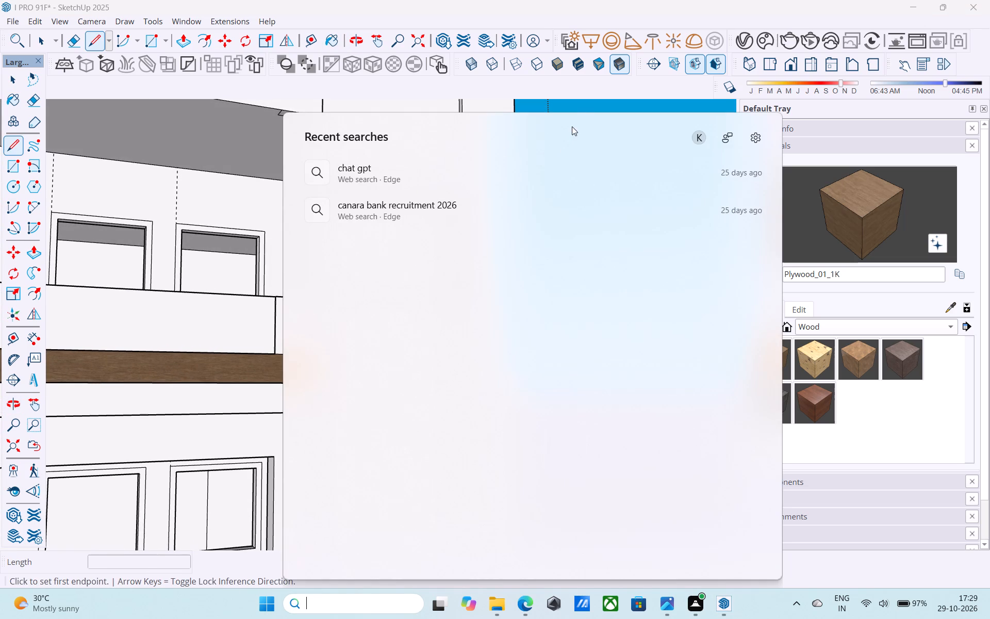
{"action": "left_click", "coordinate": [579, 103]}
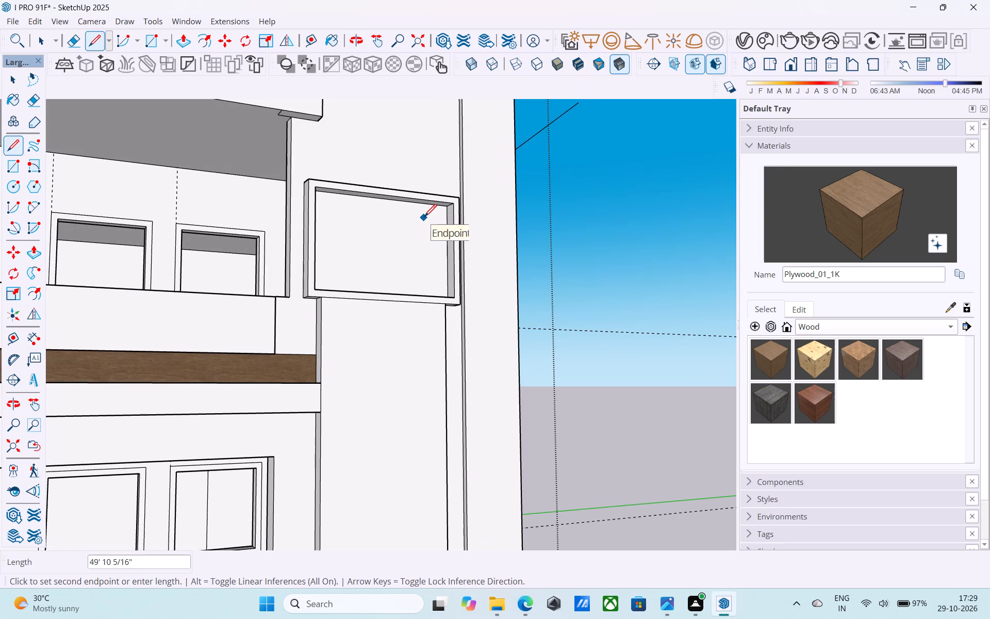
{"action": "key", "text": "l"}
{"action": "scroll", "coordinate": [390, 197], "scroll_direction": "up", "scroll_amount": 9}
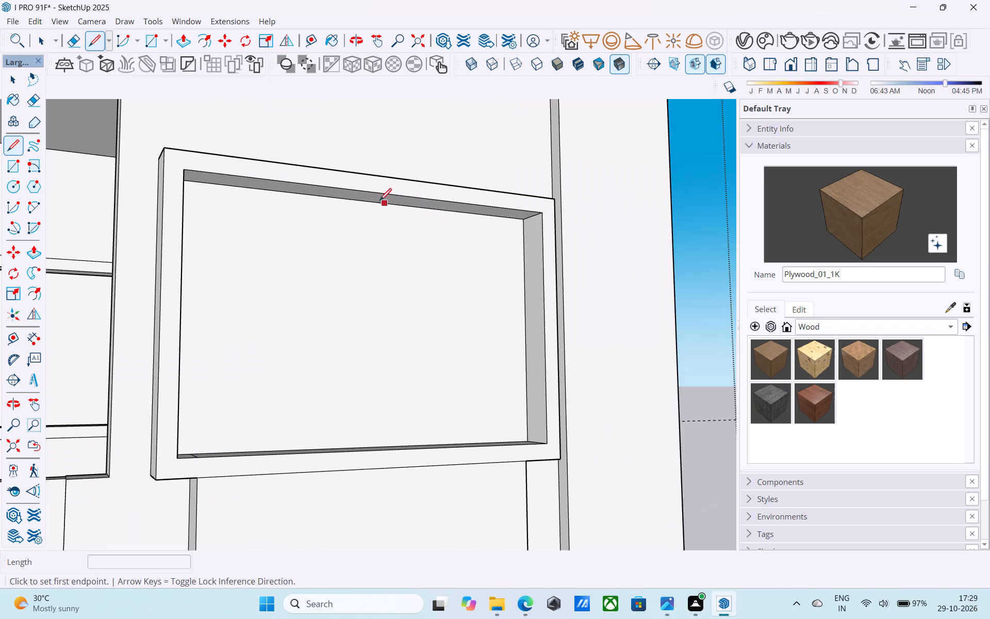
{"action": "left_click", "coordinate": [368, 203]}
{"action": "scroll", "coordinate": [370, 204], "scroll_direction": "down", "scroll_amount": 5}
{"action": "scroll", "coordinate": [389, 309], "scroll_direction": "down", "scroll_amount": 2}
{"action": "middle_click_drag", "start_coordinate": [382, 338], "coordinate": [360, 491]}
{"action": "scroll", "coordinate": [387, 341], "scroll_direction": "up", "scroll_amount": 2}
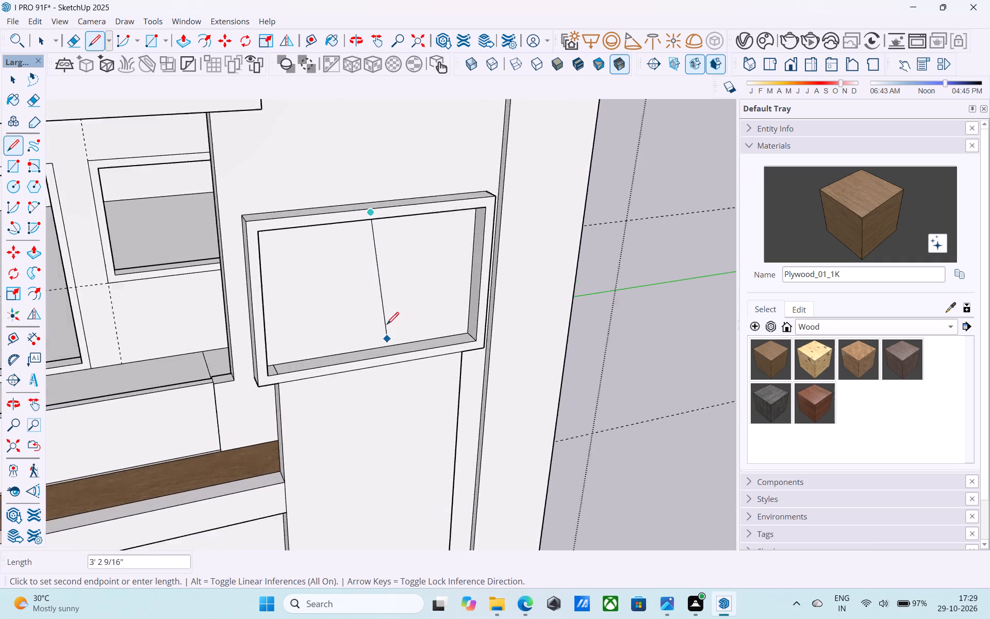
{"action": "scroll", "coordinate": [387, 325], "scroll_direction": "up", "scroll_amount": 5}
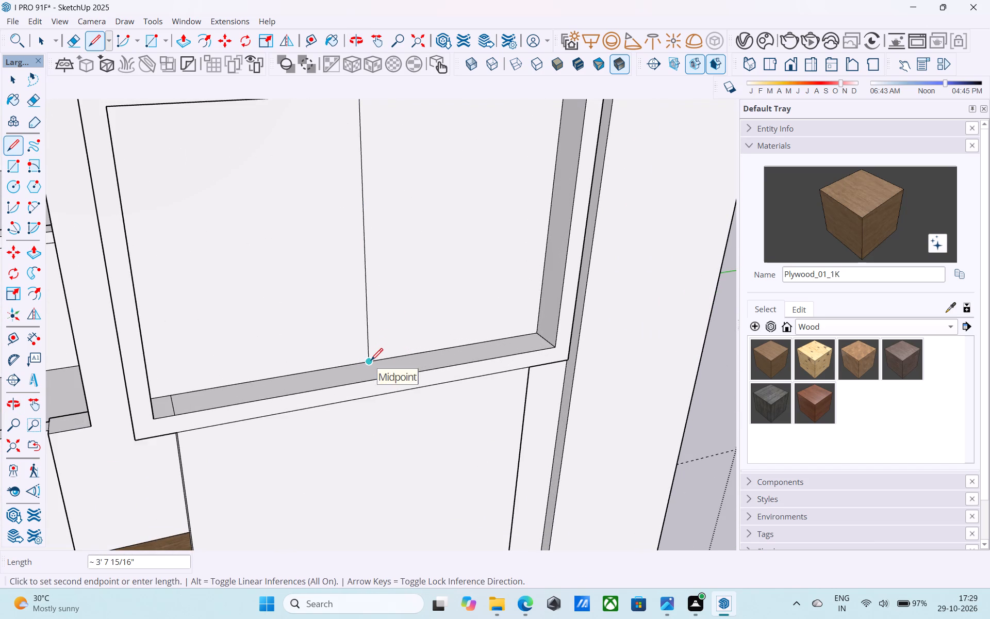
{"action": "left_click", "coordinate": [371, 362]}
Erase the short stray edge on the framed box's bottom inner ledge near its corner.
{"action": "scroll", "coordinate": [260, 393], "scroll_direction": "down", "scroll_amount": 1}
{"action": "middle_click_drag", "start_coordinate": [160, 410], "coordinate": [86, 426]}
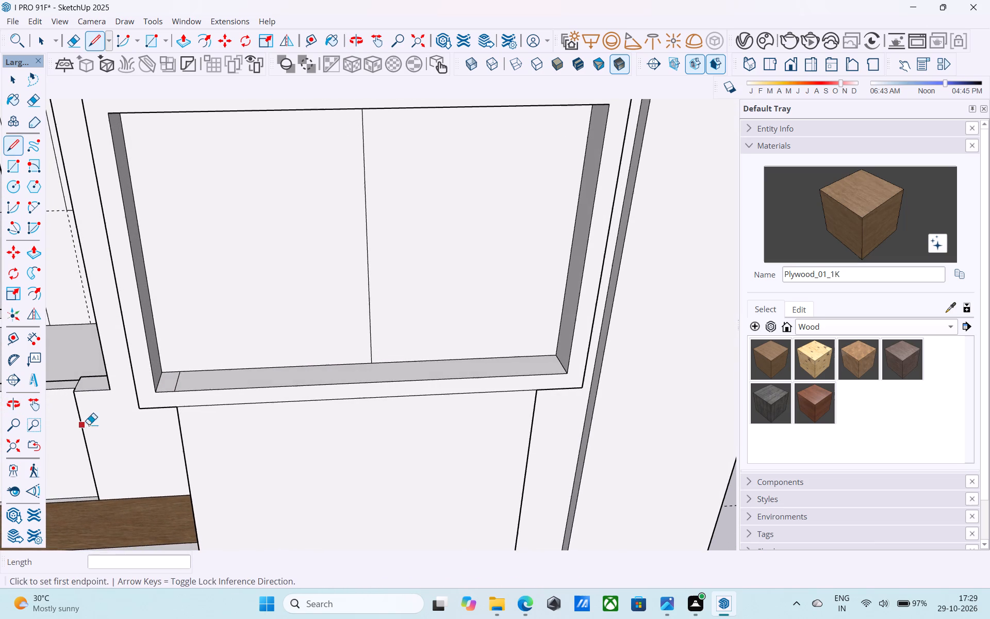
{"action": "key", "text": "e"}
{"action": "scroll", "coordinate": [199, 383], "scroll_direction": "up", "scroll_amount": 4}
{"action": "left_click_drag", "start_coordinate": [183, 377], "coordinate": [169, 376]}
{"action": "scroll", "coordinate": [168, 377], "scroll_direction": "down", "scroll_amount": 5}
{"action": "middle_click_drag", "start_coordinate": [172, 379], "coordinate": [212, 353]}
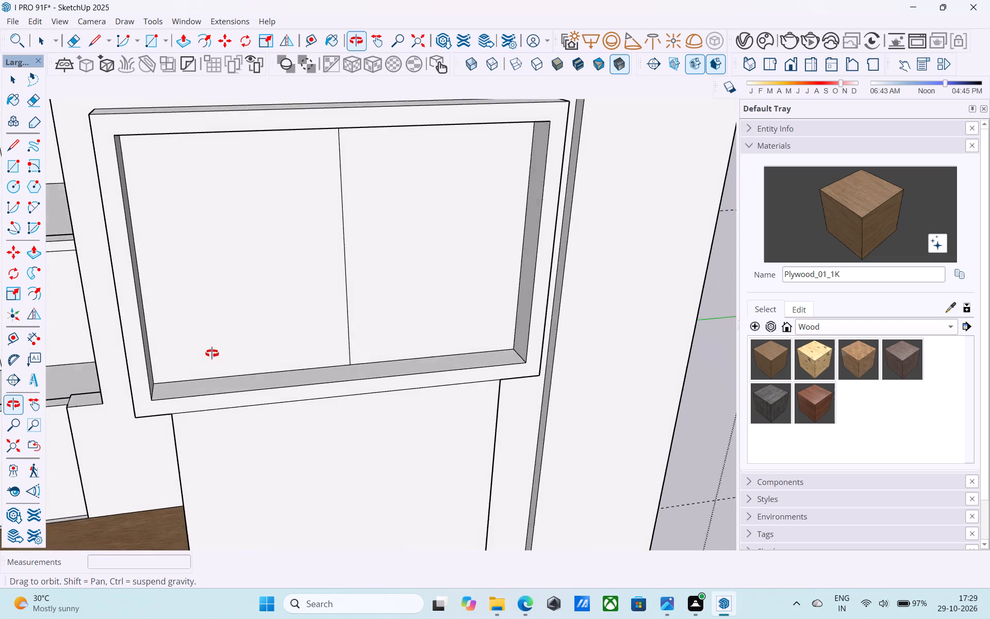
Paint the right half of the framed box's recessed face with Plywood_01_1K, leaving its side reveal unpainted.
{"action": "middle_click_drag", "start_coordinate": [212, 353], "coordinate": [314, 155]}
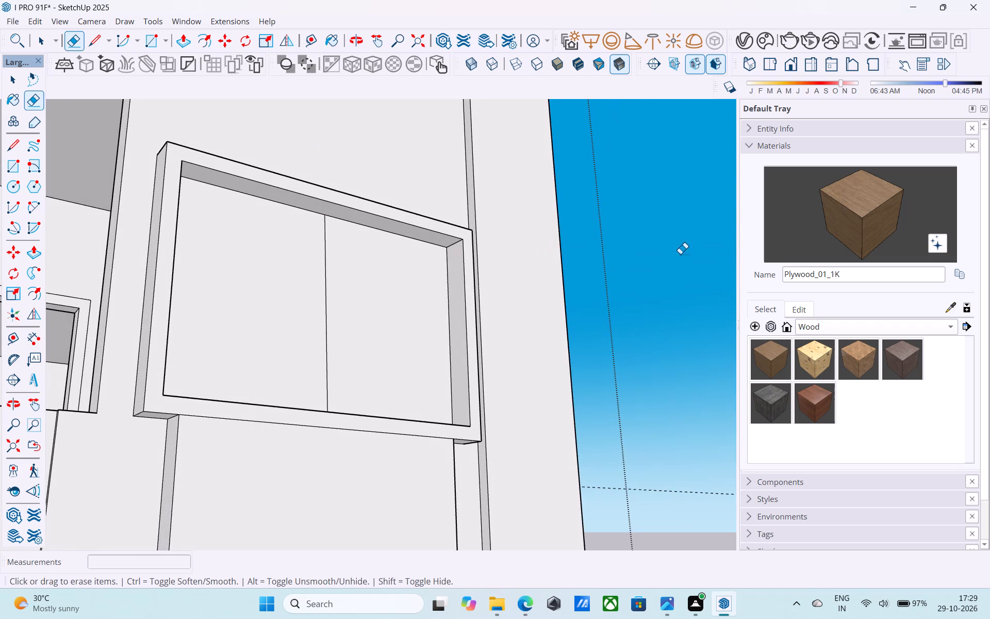
{"action": "left_click", "coordinate": [864, 226]}
{"action": "left_click", "coordinate": [453, 348]}
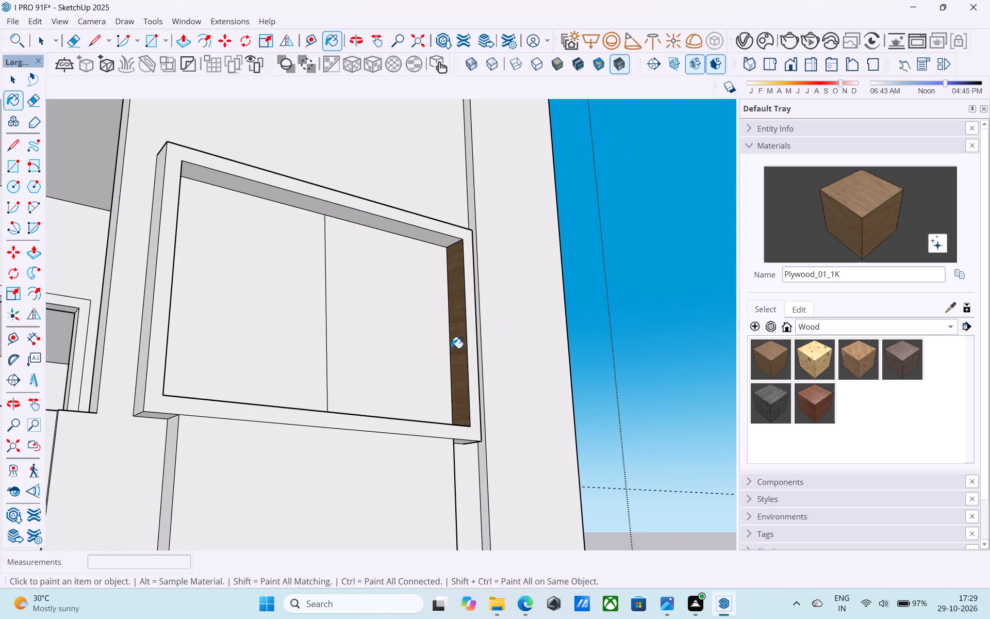
{"action": "key", "text": "ctrl+z"}
{"action": "left_click", "coordinate": [432, 347]}
Examine the front facade as a whole, from the balconies to the top of the tower.
{"action": "scroll", "coordinate": [434, 351], "scroll_direction": "down", "scroll_amount": 5}
{"action": "middle_click", "coordinate": [284, 469]}
{"action": "scroll", "coordinate": [513, 401], "scroll_direction": "down", "scroll_amount": 5}
{"action": "middle_click_drag", "start_coordinate": [506, 426], "coordinate": [430, 444]}
{"action": "scroll", "coordinate": [472, 349], "scroll_direction": "down", "scroll_amount": 11}
{"action": "middle_click_drag", "start_coordinate": [389, 472], "coordinate": [338, 517]}
{"action": "scroll", "coordinate": [374, 422], "scroll_direction": "up", "scroll_amount": 2}
{"action": "middle_click_drag", "start_coordinate": [374, 422], "coordinate": [366, 415]}
{"action": "scroll", "coordinate": [366, 415], "scroll_direction": "up", "scroll_amount": 2}
{"action": "key", "text": "space"}
{"action": "scroll", "coordinate": [366, 415], "scroll_direction": "up", "scroll_amount": 1}
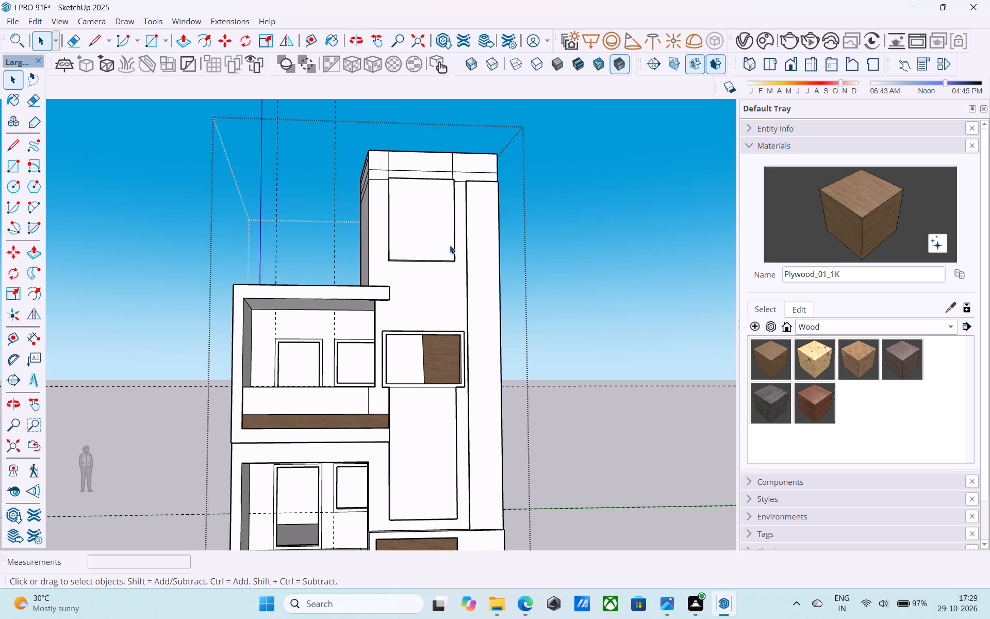
Copy the inner front vertical edge of the tower's tall side strip 2' 6" across to the strip's outer top corner.
{"action": "scroll", "coordinate": [478, 204], "scroll_direction": "up", "scroll_amount": 8}
{"action": "middle_click_drag", "start_coordinate": [481, 201], "coordinate": [437, 458]}
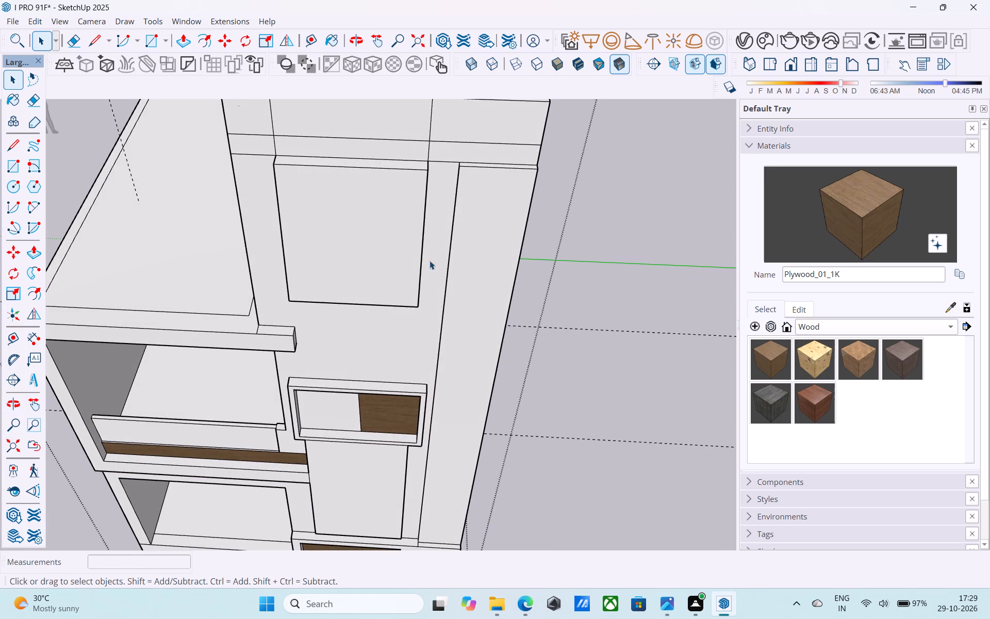
{"action": "scroll", "coordinate": [459, 153], "scroll_direction": "up", "scroll_amount": 3}
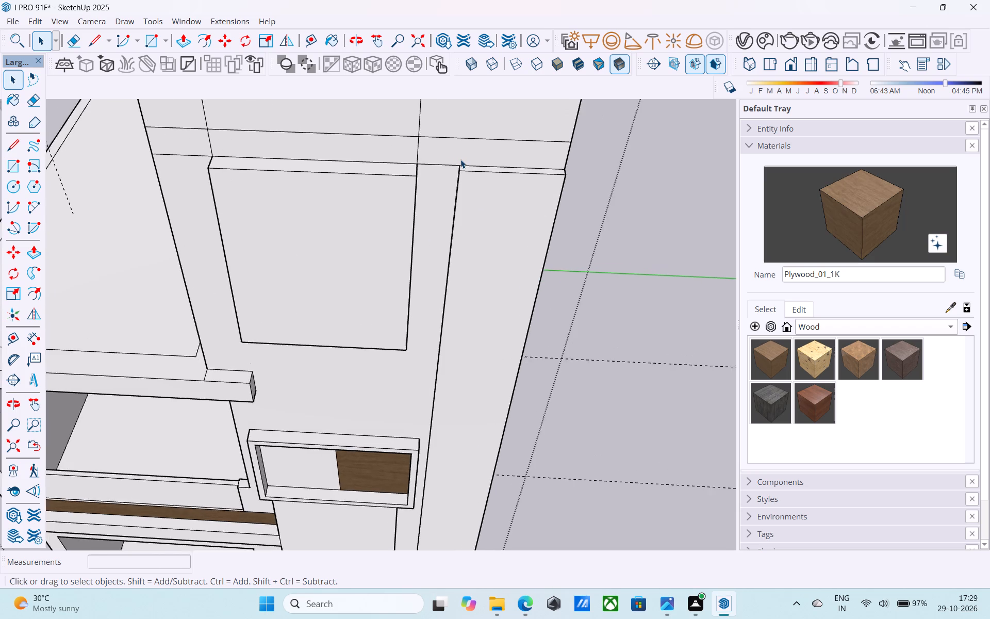
{"action": "scroll", "coordinate": [460, 159], "scroll_direction": "up", "scroll_amount": 2}
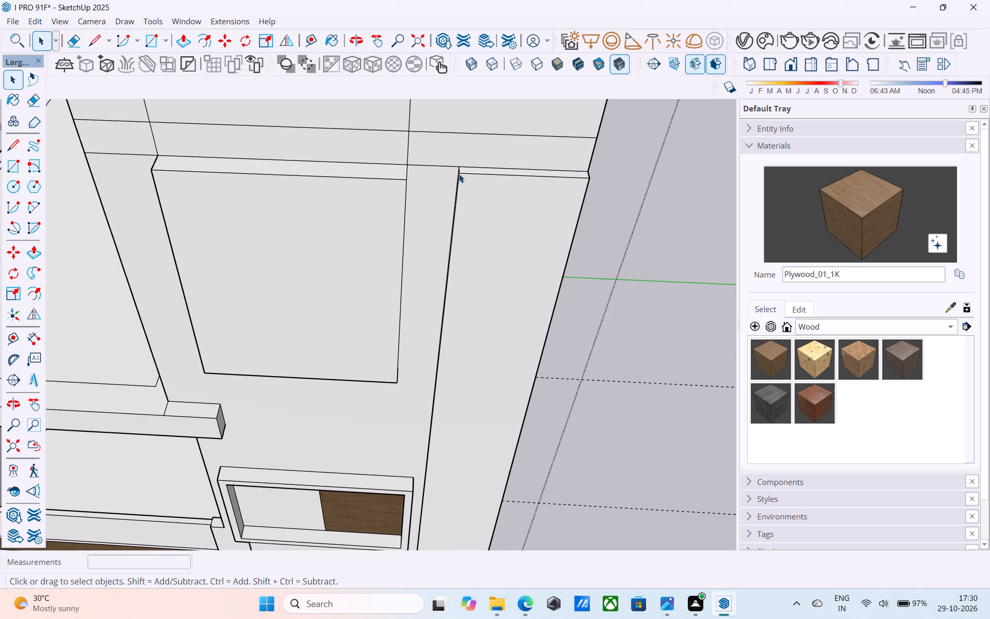
{"action": "scroll", "coordinate": [480, 184], "scroll_direction": "up", "scroll_amount": 2}
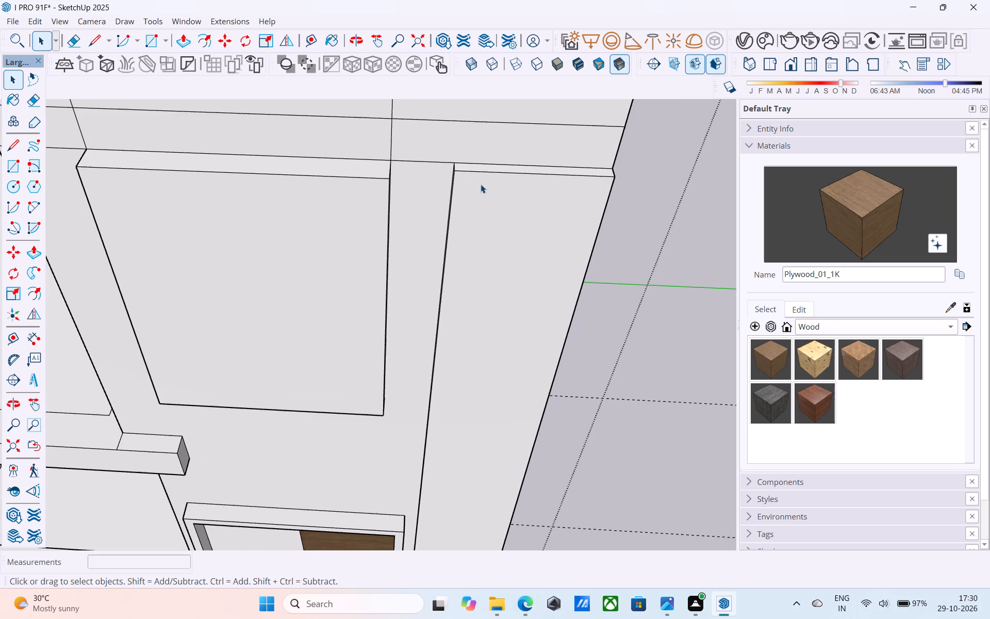
{"action": "middle_click_drag", "start_coordinate": [459, 206], "coordinate": [478, 222]}
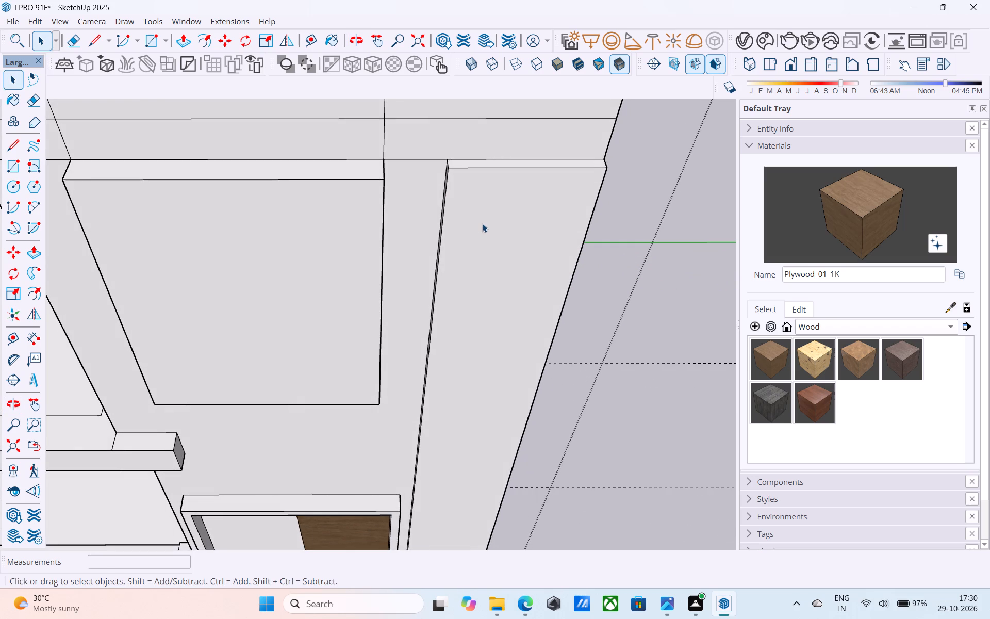
{"action": "middle_click_drag", "start_coordinate": [482, 204], "coordinate": [485, 194]}
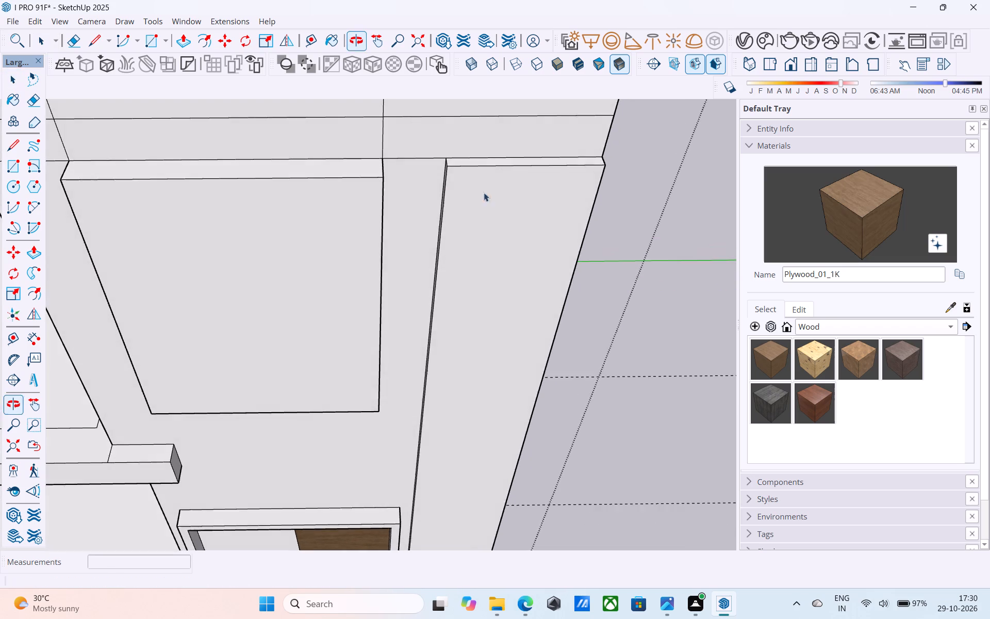
{"action": "scroll", "coordinate": [392, 169], "scroll_direction": "up", "scroll_amount": 3}
{"action": "middle_click_drag", "start_coordinate": [438, 193], "coordinate": [481, 233]}
{"action": "scroll", "coordinate": [464, 199], "scroll_direction": "up", "scroll_amount": 4}
{"action": "left_click", "coordinate": [447, 174]}
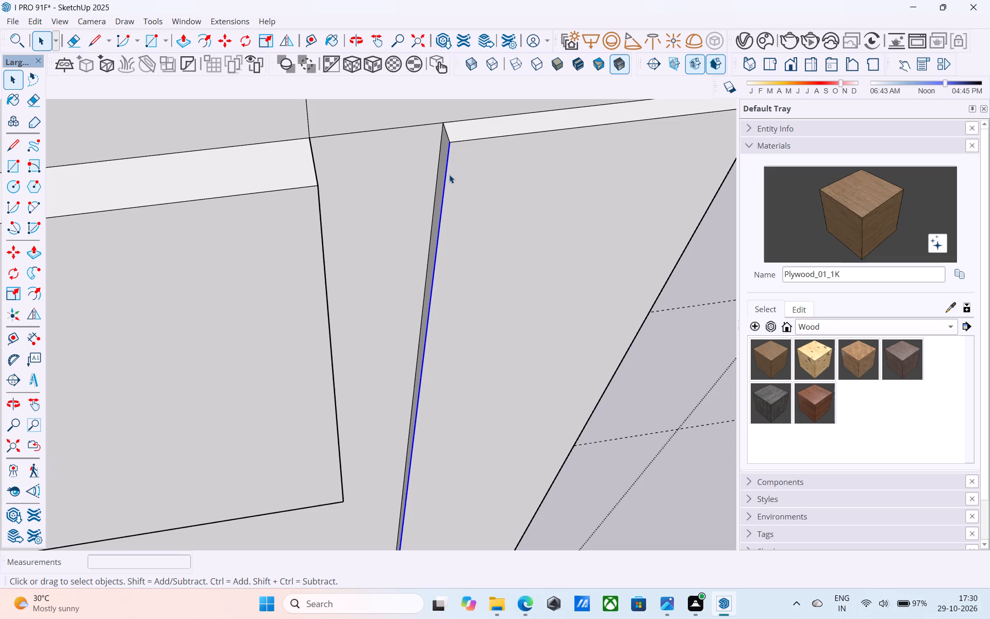
{"action": "key", "text": "m"}
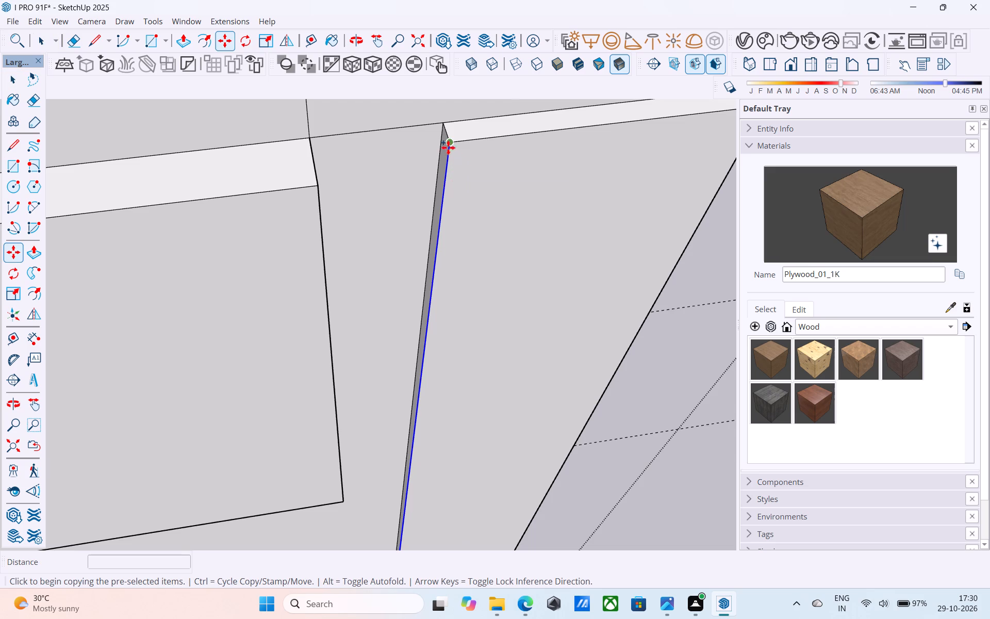
{"action": "left_click", "coordinate": [451, 145]}
{"action": "scroll", "coordinate": [449, 155], "scroll_direction": "down", "scroll_amount": 4}
{"action": "middle_click_drag", "start_coordinate": [556, 238], "coordinate": [305, 223]}
{"action": "scroll", "coordinate": [291, 216], "scroll_direction": "down", "scroll_amount": 3}
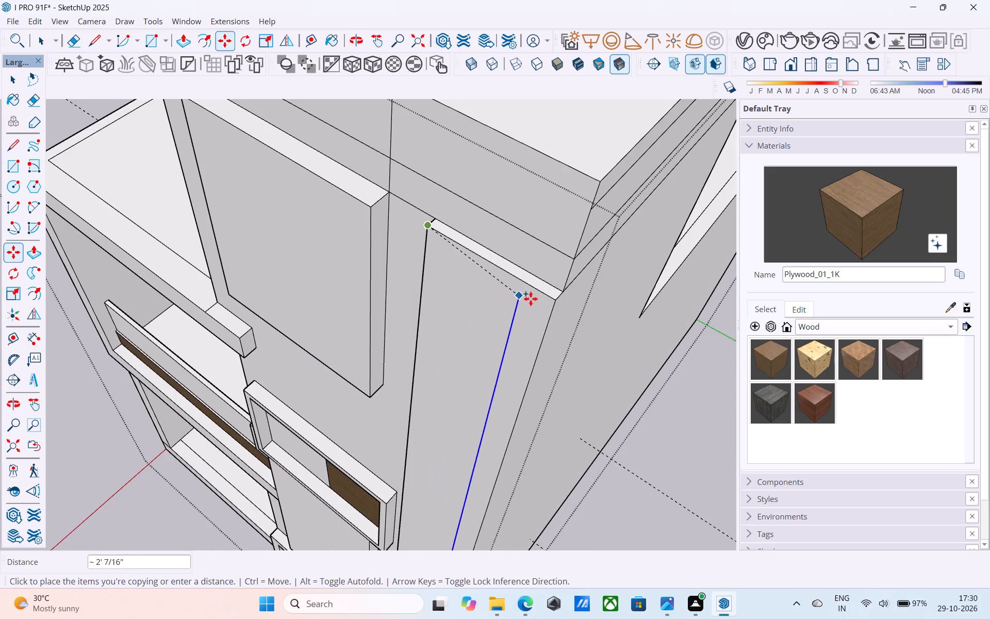
{"action": "scroll", "coordinate": [536, 300], "scroll_direction": "up", "scroll_amount": 4}
{"action": "left_click", "coordinate": [566, 301]}
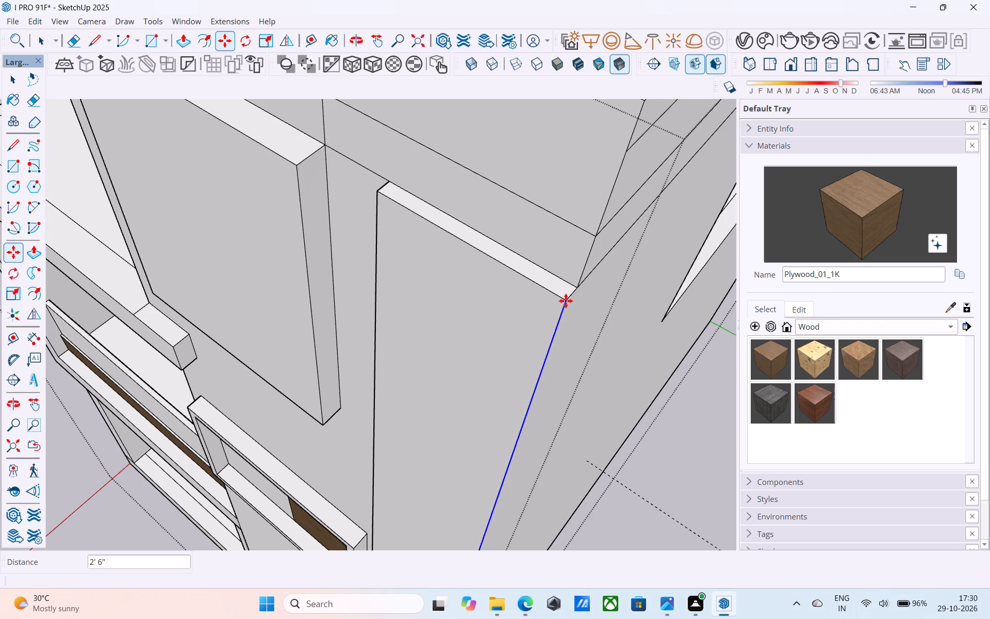
Divide the copied edge's span into 4 equal parts, adding three evenly spaced vertical lines on the tower's side strip.
{"action": "type", "text": "/4"}
{"action": "key", "text": "Return"}
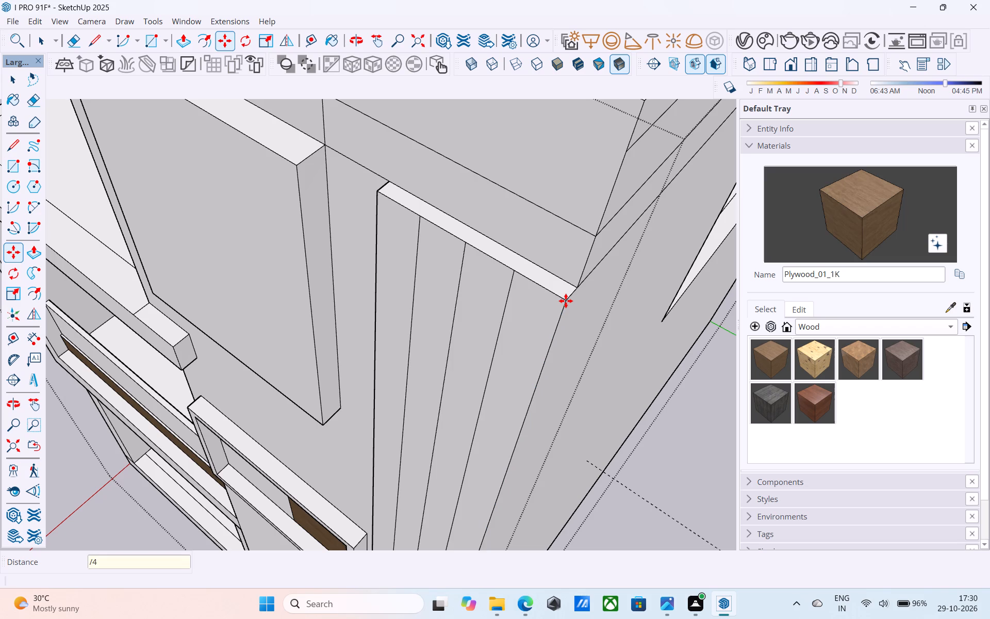
Copy the strip's three vertical dividing lines 1" along its face toward the tower's outer corner.
{"action": "scroll", "coordinate": [524, 294], "scroll_direction": "down", "scroll_amount": 3}
{"action": "middle_click_drag", "start_coordinate": [545, 303], "coordinate": [567, 295]}
{"action": "scroll", "coordinate": [510, 293], "scroll_direction": "up", "scroll_amount": 3}
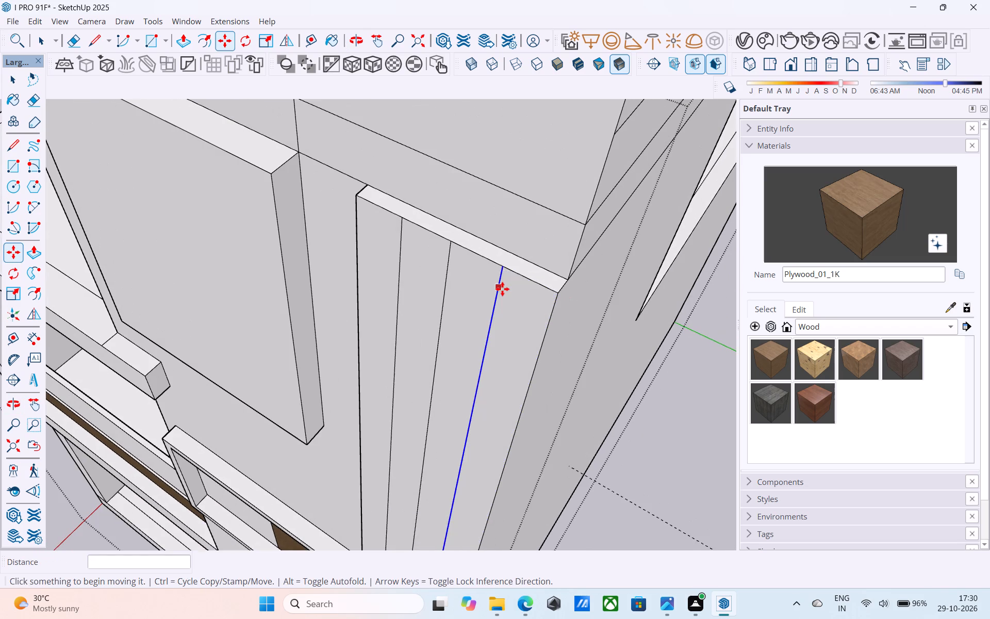
{"action": "scroll", "coordinate": [502, 289], "scroll_direction": "up", "scroll_amount": 1}
{"action": "key", "text": "space"}
{"action": "left_click", "coordinate": [497, 285]}
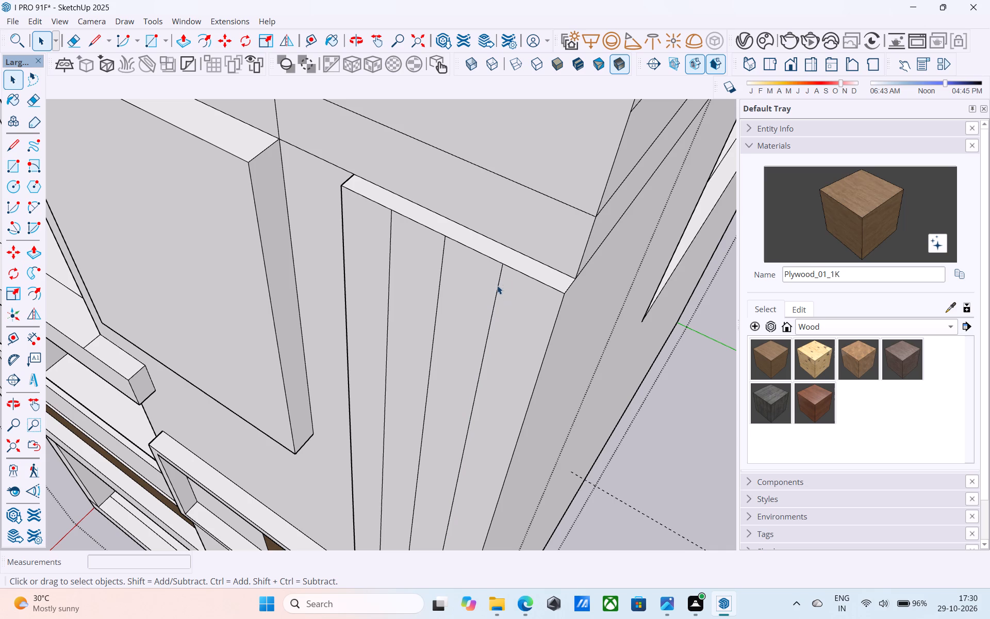
{"action": "left_click", "coordinate": [441, 264], "text": "shift"}
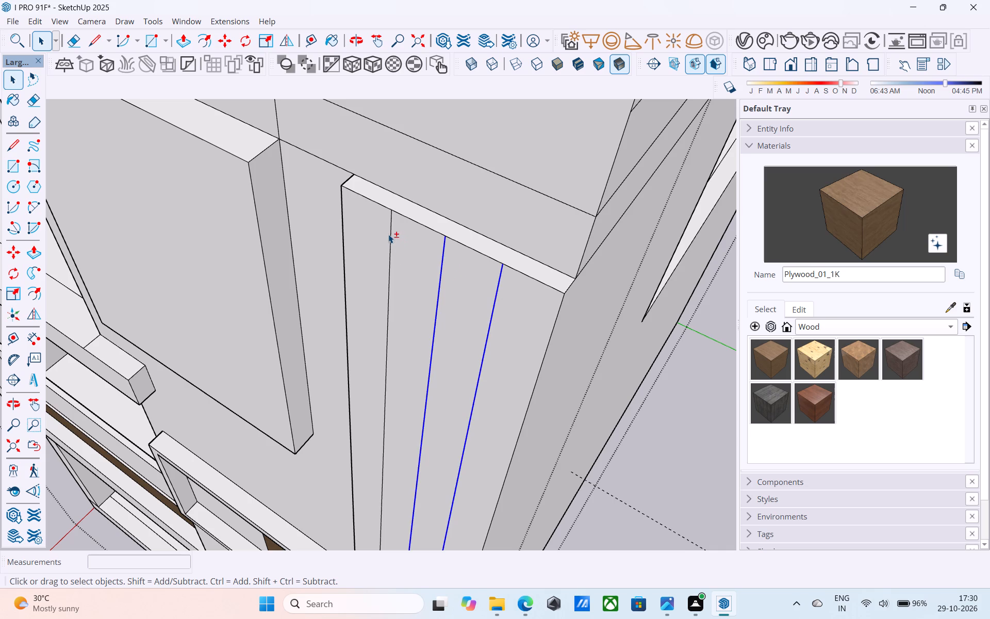
{"action": "left_click", "coordinate": [389, 234], "text": "shift"}
{"action": "left_click", "coordinate": [385, 230], "text": "shift"}
{"action": "left_click", "coordinate": [391, 231], "text": "shift"}
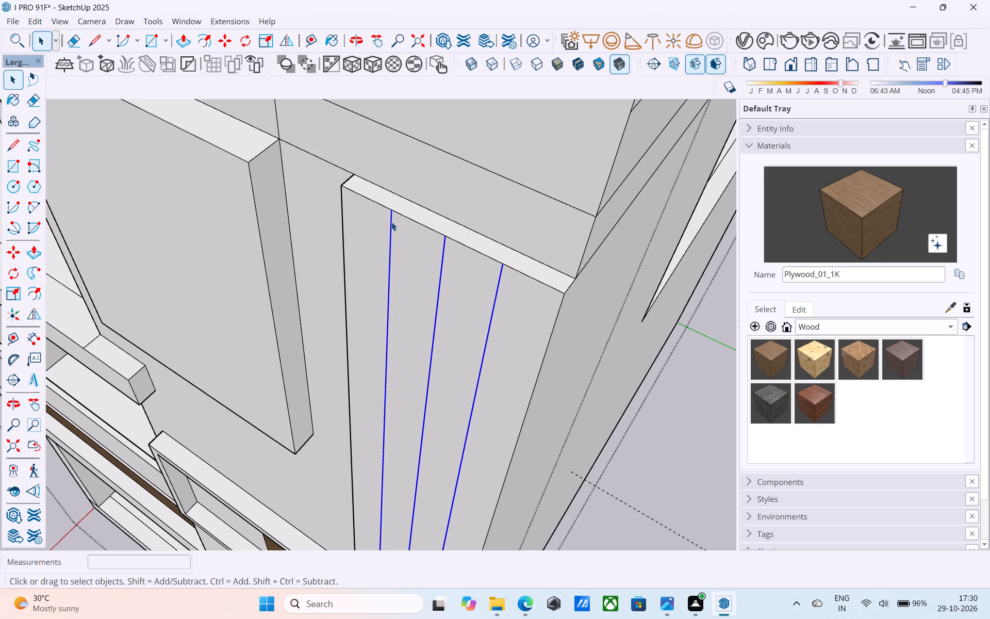
{"action": "key", "text": "m"}
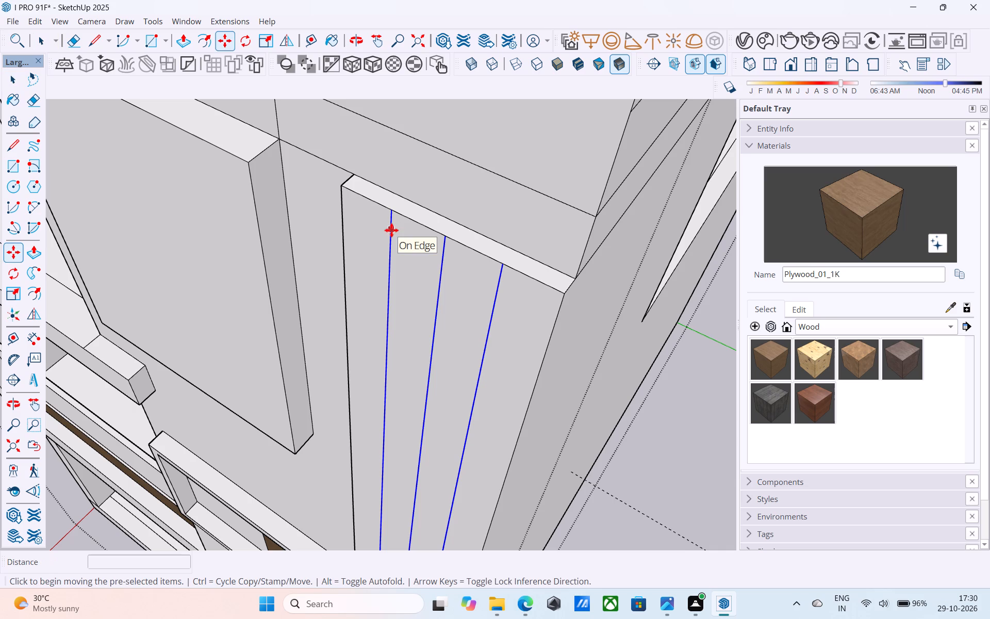
{"action": "left_click", "coordinate": [392, 214]}
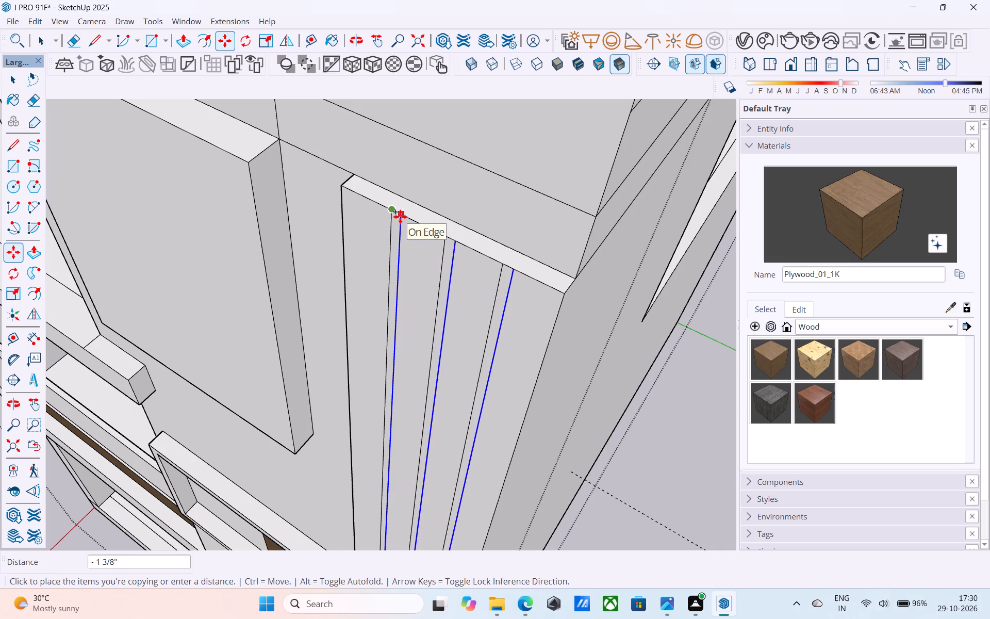
{"action": "type", "text": "1\""}
{"action": "key", "text": "Return"}
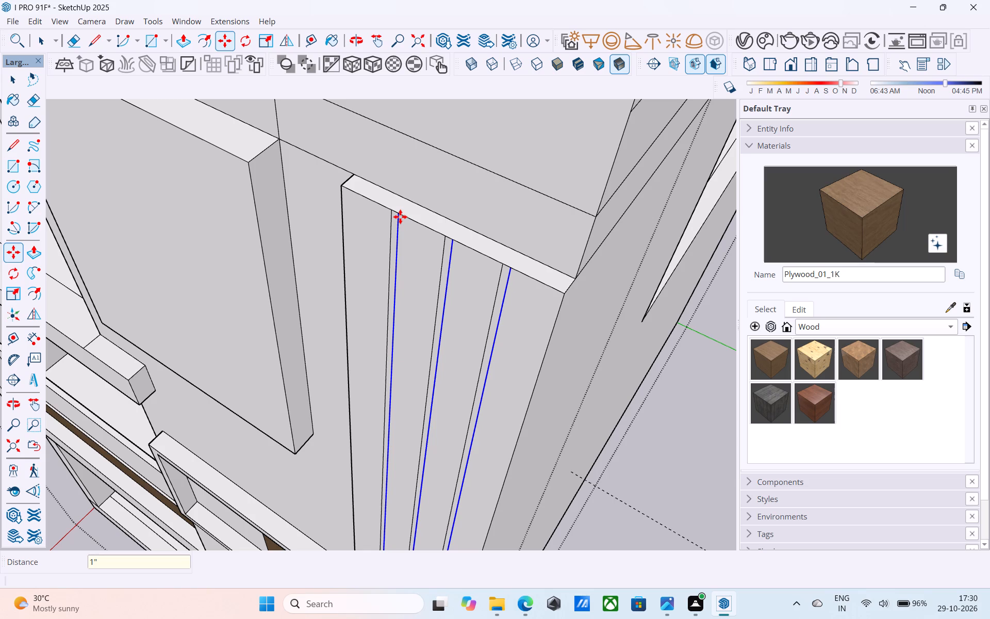
Paint the strip's four wide vertical bands with the solid colour M06_Steel_Smoke, leaving the narrow bands between them unpainted.
{"action": "scroll", "coordinate": [401, 216], "scroll_direction": "down", "scroll_amount": 5}
{"action": "middle_click_drag", "start_coordinate": [417, 319], "coordinate": [470, 234]}
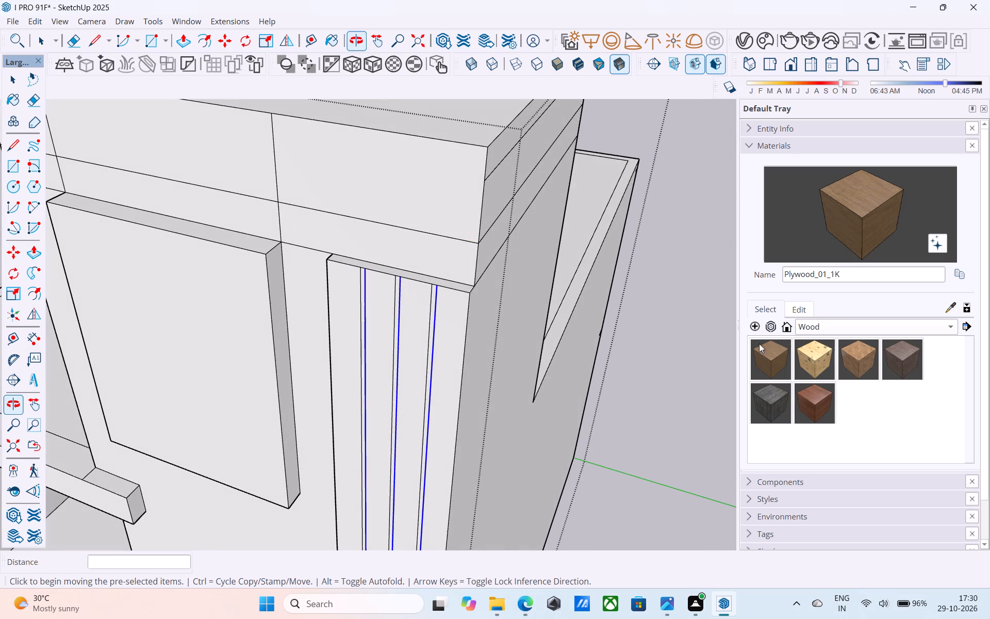
{"action": "left_click", "coordinate": [898, 359]}
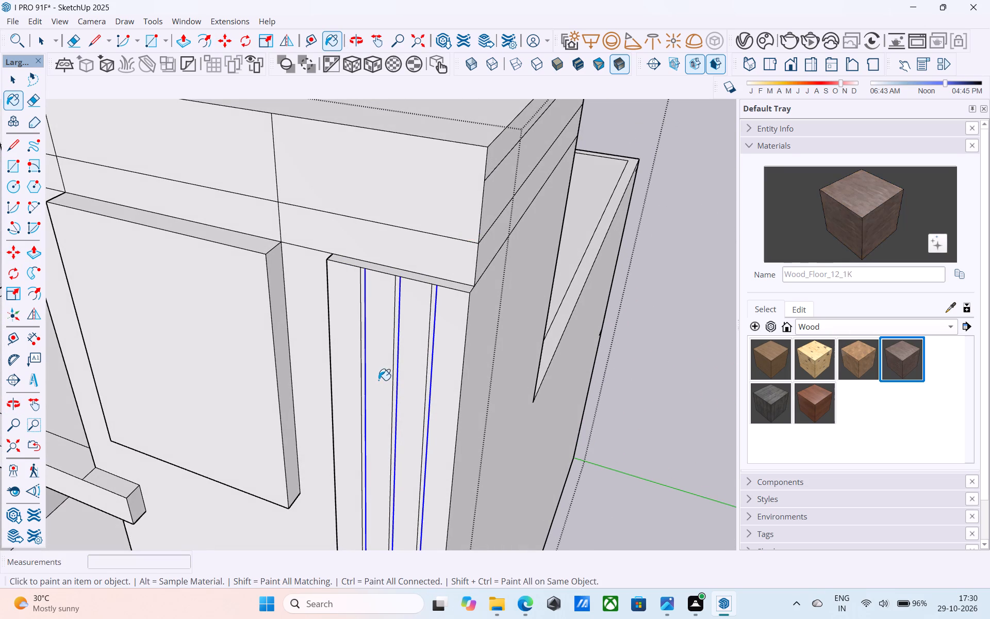
{"action": "left_click", "coordinate": [817, 328]}
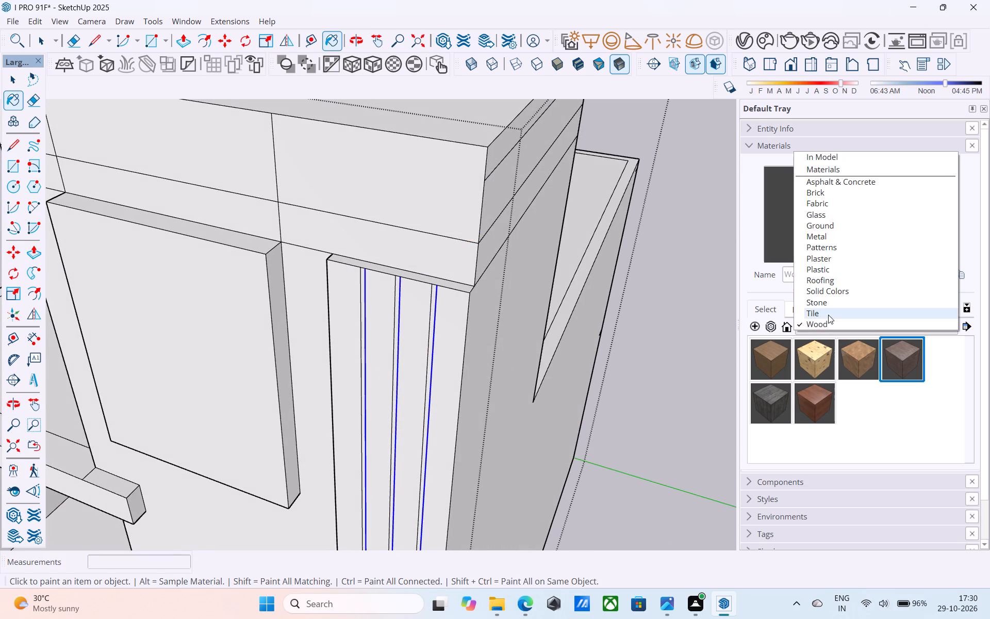
{"action": "left_click", "coordinate": [836, 292]}
{"action": "scroll", "coordinate": [875, 389], "scroll_direction": "down", "scroll_amount": 6}
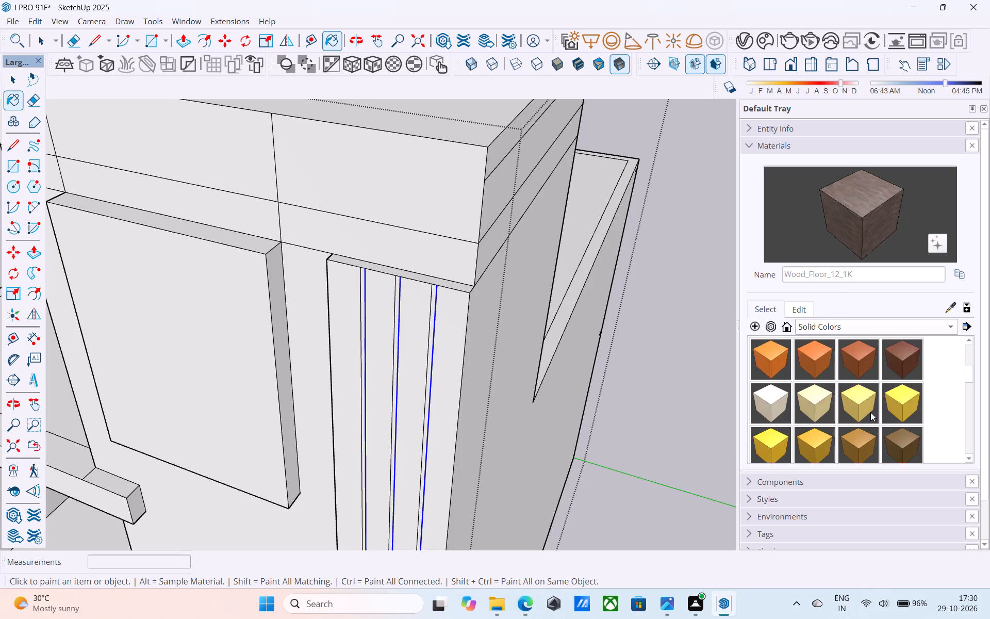
{"action": "scroll", "coordinate": [874, 414], "scroll_direction": "down", "scroll_amount": 16}
{"action": "scroll", "coordinate": [832, 412], "scroll_direction": "down", "scroll_amount": 5}
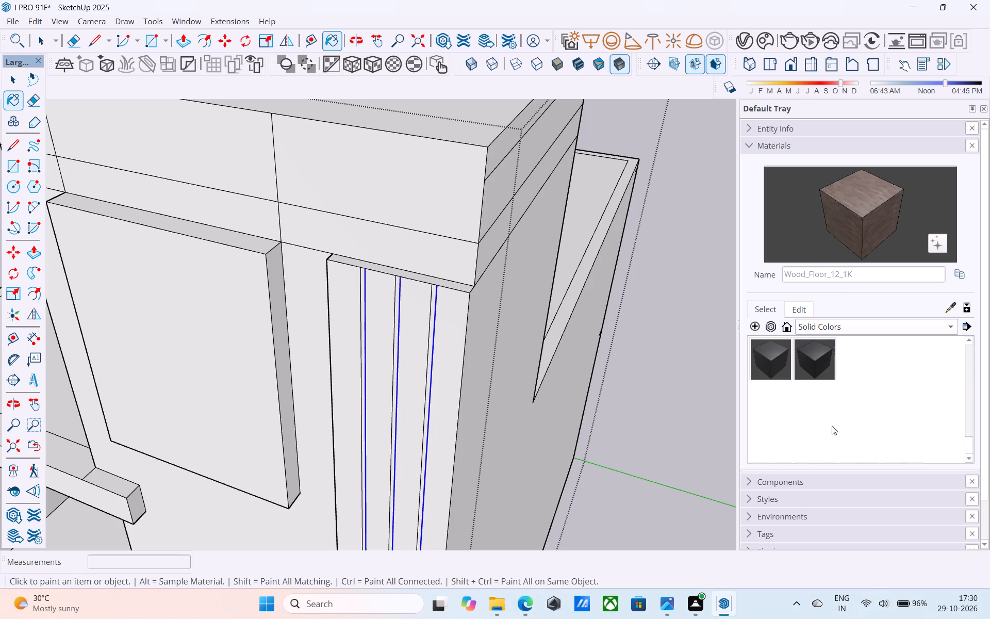
{"action": "scroll", "coordinate": [786, 376], "scroll_direction": "up", "scroll_amount": 2}
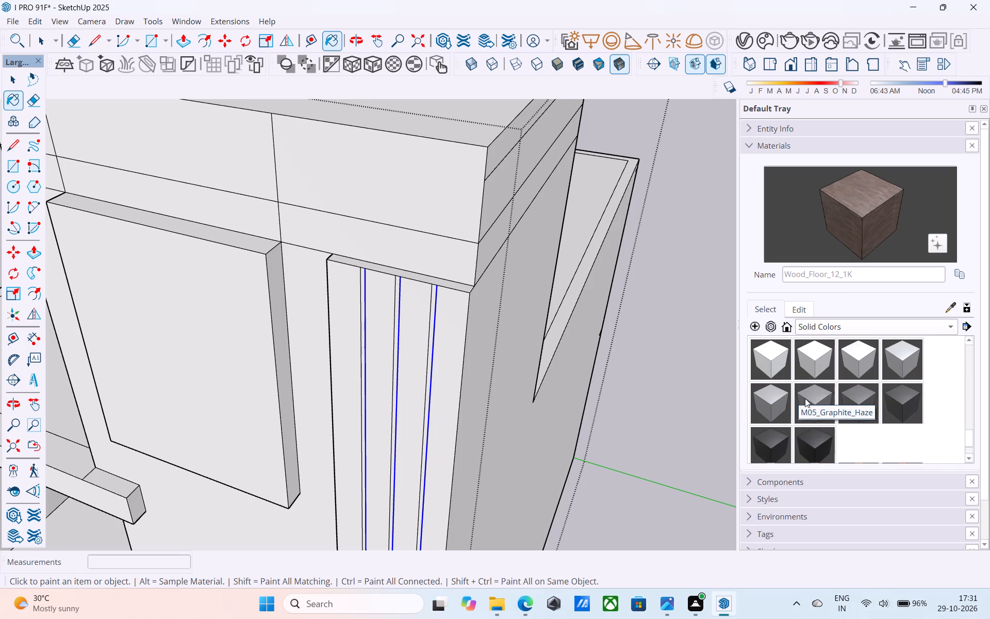
{"action": "left_click", "coordinate": [868, 397]}
{"action": "scroll", "coordinate": [450, 301], "scroll_direction": "up", "scroll_amount": 3}
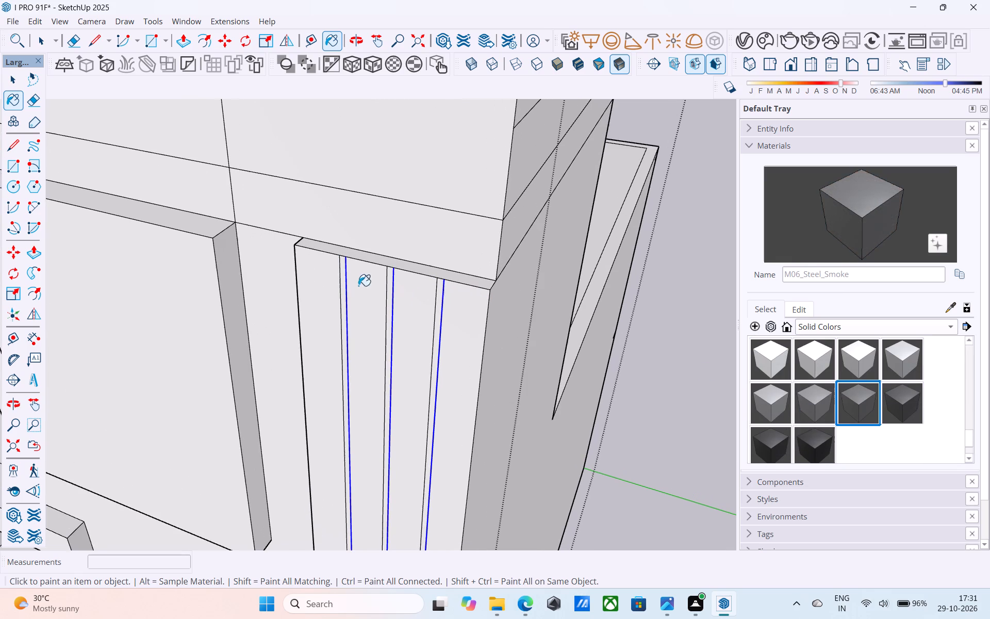
{"action": "left_click", "coordinate": [340, 292]}
{"action": "left_click", "coordinate": [349, 288]}
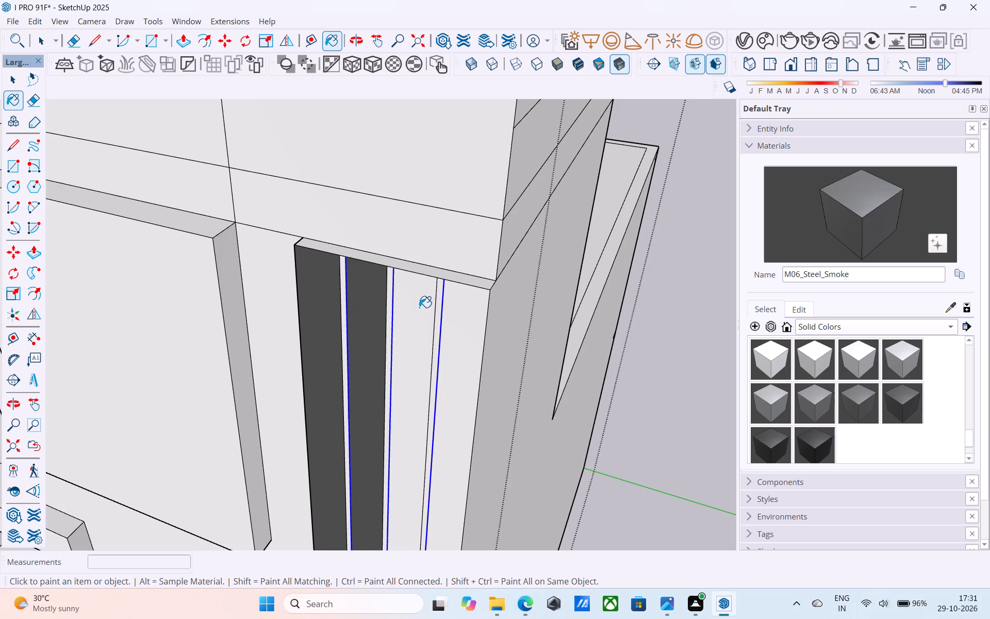
{"action": "left_click", "coordinate": [419, 307]}
{"action": "left_click", "coordinate": [451, 322]}
Copy the outer lines of the three narrow bands a further 1" toward the tower's outer corner.
{"action": "scroll", "coordinate": [451, 322], "scroll_direction": "down", "scroll_amount": 14}
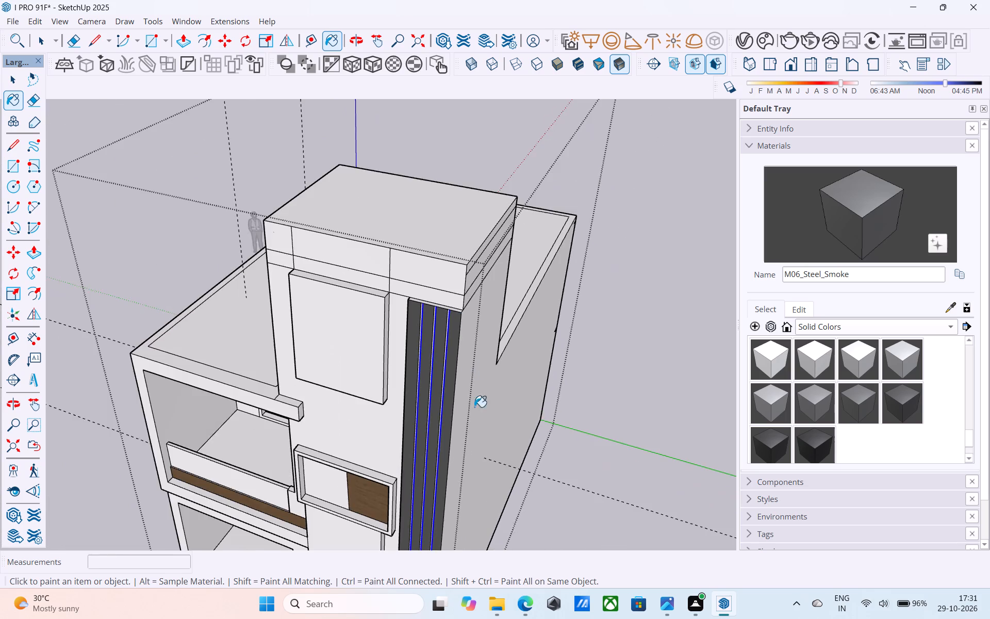
{"action": "middle_click_drag", "start_coordinate": [478, 413], "coordinate": [533, 320]}
{"action": "scroll", "coordinate": [533, 293], "scroll_direction": "down", "scroll_amount": 5}
{"action": "middle_click_drag", "start_coordinate": [503, 385], "coordinate": [530, 364]}
{"action": "scroll", "coordinate": [574, 260], "scroll_direction": "up", "scroll_amount": 5}
{"action": "scroll", "coordinate": [555, 207], "scroll_direction": "up", "scroll_amount": 3}
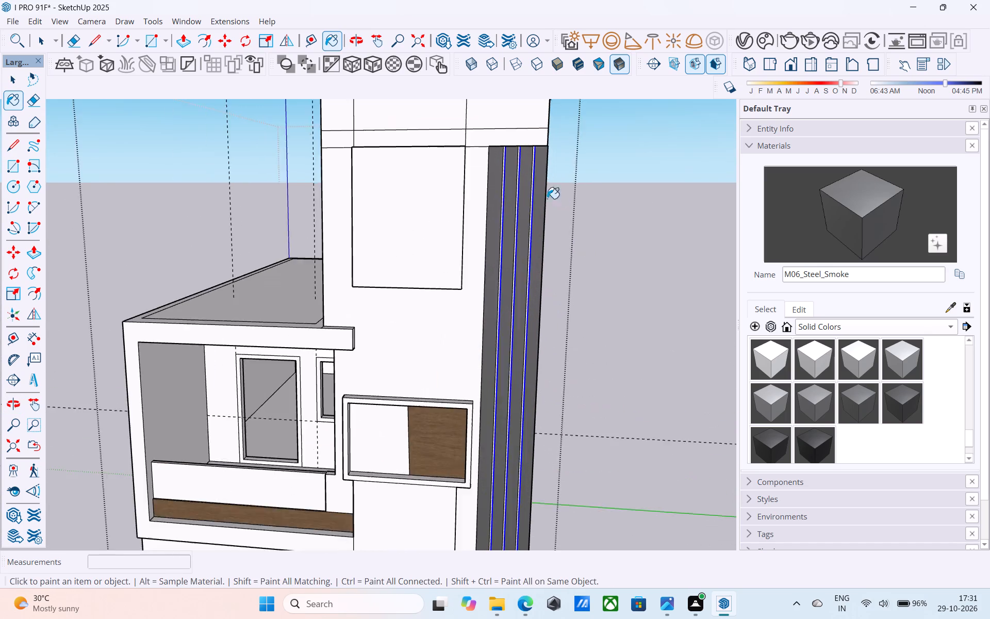
{"action": "scroll", "coordinate": [547, 199], "scroll_direction": "up", "scroll_amount": 4}
{"action": "scroll", "coordinate": [510, 191], "scroll_direction": "down", "scroll_amount": 2}
{"action": "middle_click_drag", "start_coordinate": [472, 309], "coordinate": [466, 354]}
{"action": "scroll", "coordinate": [532, 137], "scroll_direction": "up", "scroll_amount": 10}
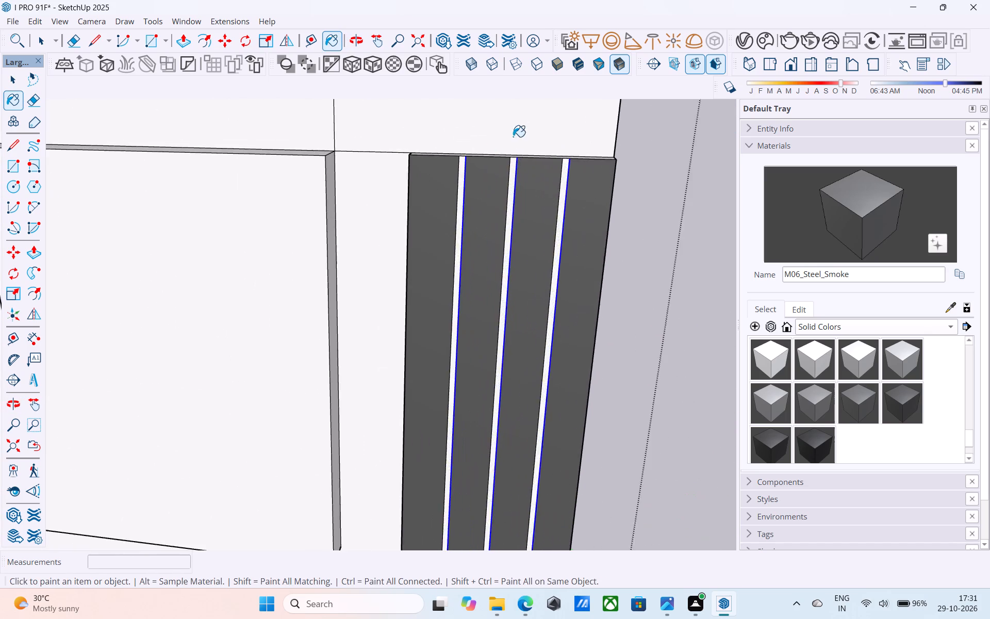
{"action": "scroll", "coordinate": [513, 137], "scroll_direction": "up", "scroll_amount": 9}
{"action": "key", "text": "space"}
{"action": "scroll", "coordinate": [455, 178], "scroll_direction": "up", "scroll_amount": 1}
{"action": "middle_click_drag", "start_coordinate": [455, 178], "coordinate": [453, 180]}
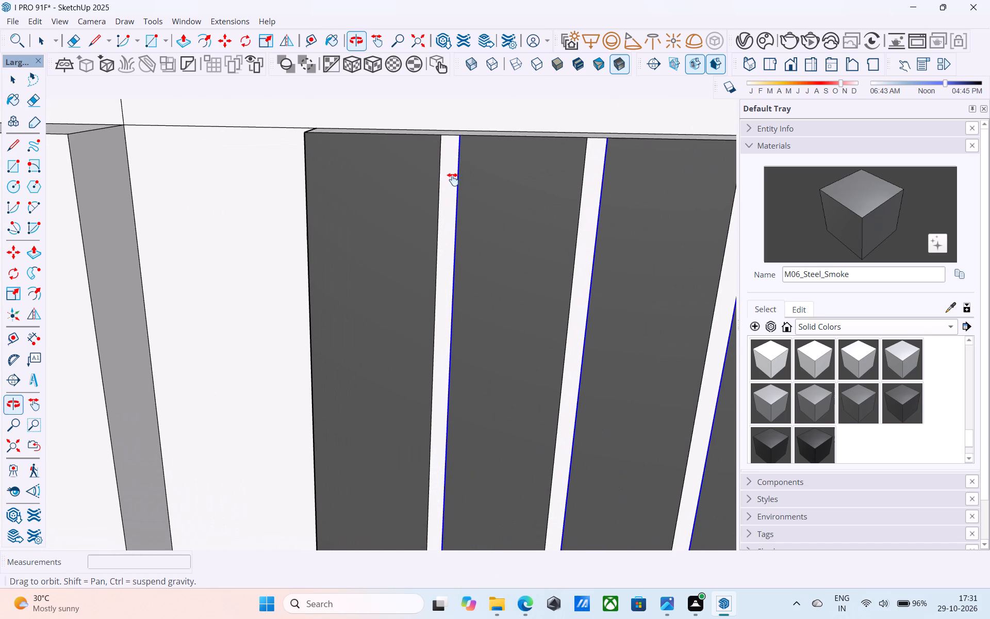
{"action": "middle_click_drag", "start_coordinate": [453, 180], "coordinate": [410, 252]}
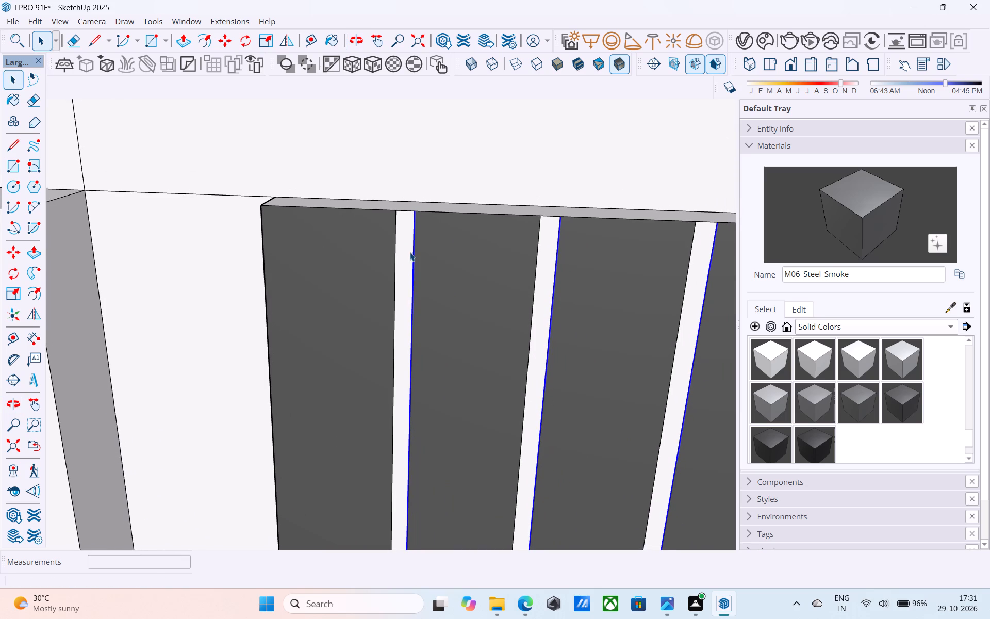
{"action": "key", "text": "m"}
{"action": "left_click", "coordinate": [414, 214]}
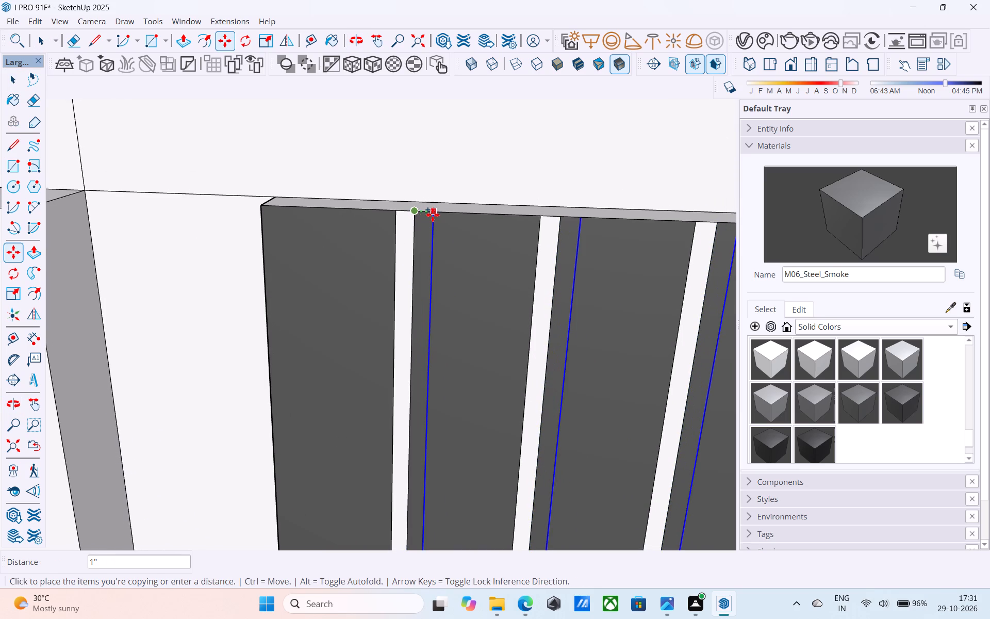
{"action": "left_click", "coordinate": [433, 215]}
Erase the middle line in each of the three narrow bands, merging each pair of 1" bands.
{"action": "key", "text": "e"}
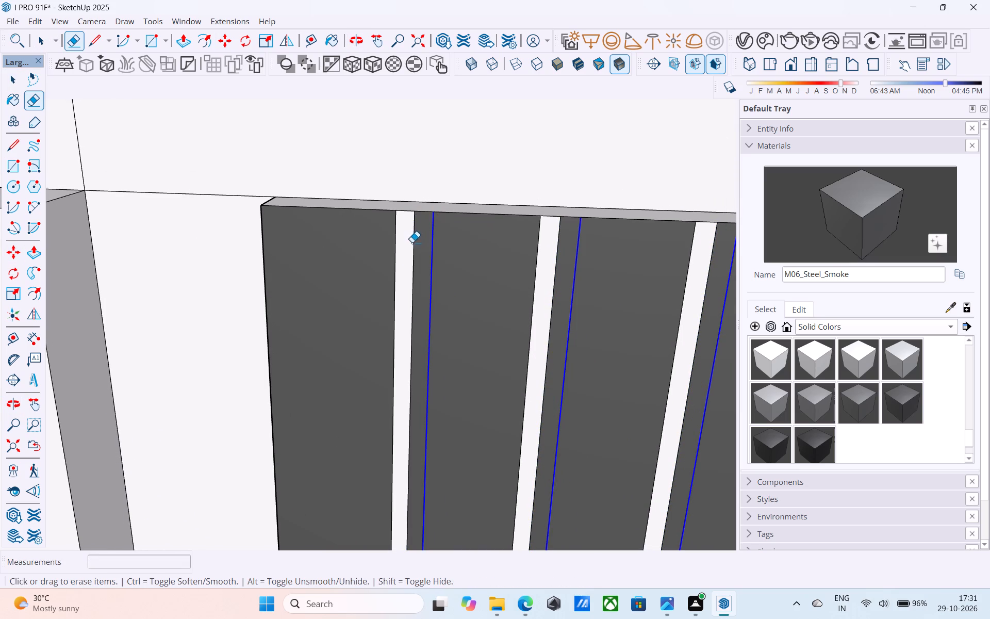
{"action": "left_click", "coordinate": [409, 242]}
{"action": "left_click_drag", "start_coordinate": [550, 249], "coordinate": [568, 249]}
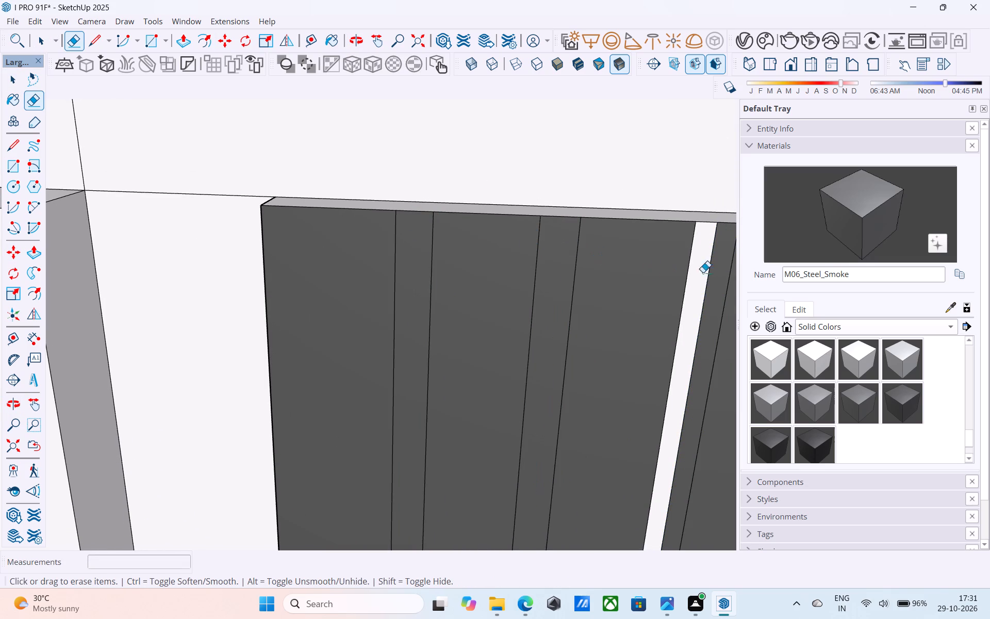
{"action": "left_click_drag", "start_coordinate": [713, 269], "coordinate": [708, 268]}
Paint the three widened narrow bands between the dark strips with M00_Soft_Cloud.
{"action": "left_click", "coordinate": [783, 364]}
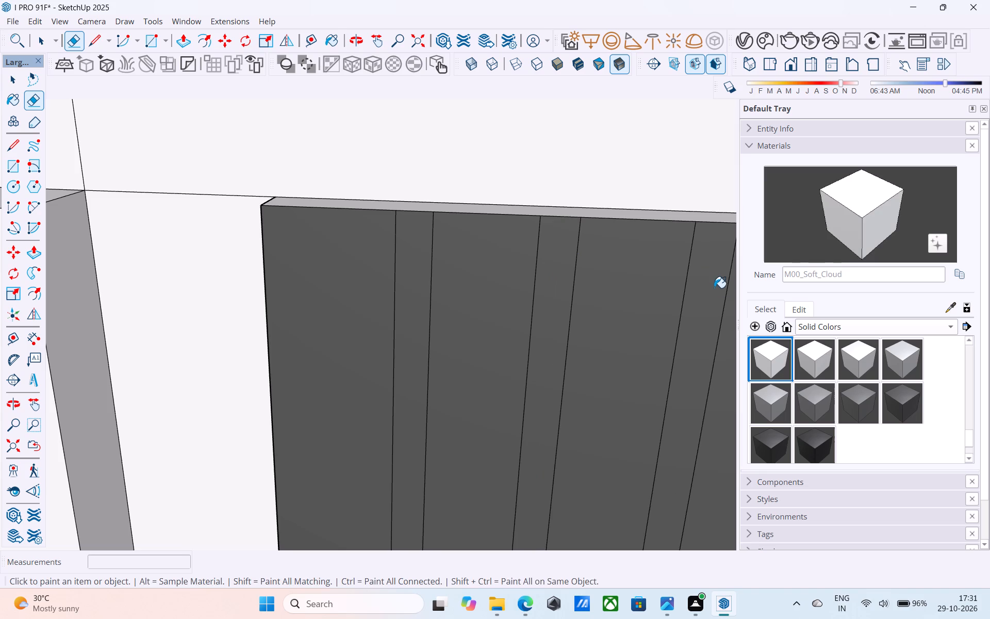
{"action": "left_click", "coordinate": [710, 281]}
{"action": "left_click", "coordinate": [565, 257]}
{"action": "left_click", "coordinate": [417, 243]}
Erase the two short vertical edges crossing the tower's lower parapet band directly above the upper raised panel.
{"action": "scroll", "coordinate": [312, 249], "scroll_direction": "down", "scroll_amount": 11}
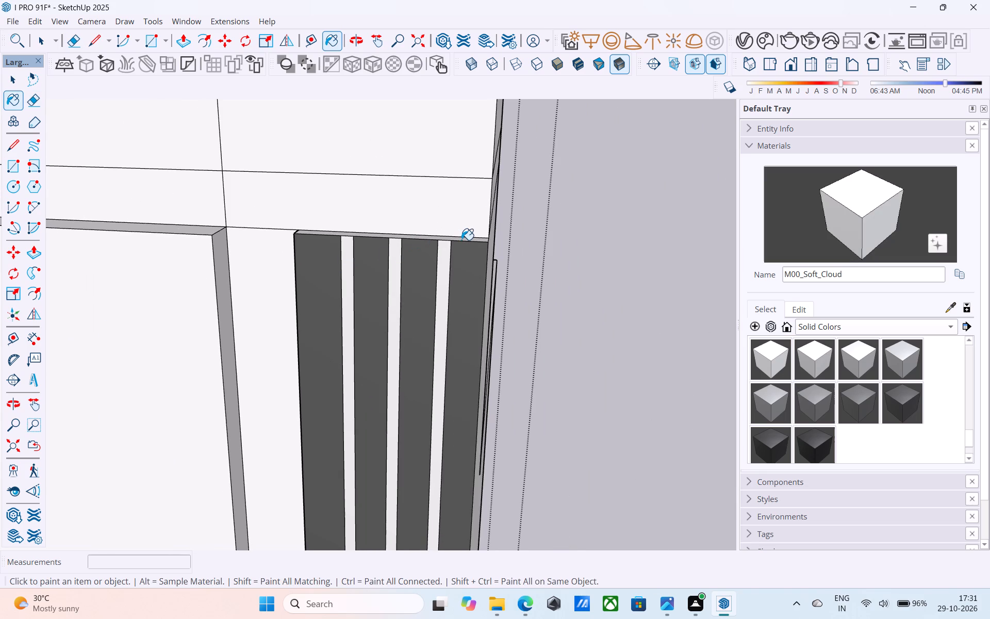
{"action": "scroll", "coordinate": [461, 240], "scroll_direction": "down", "scroll_amount": 15}
{"action": "middle_click_drag", "start_coordinate": [474, 391], "coordinate": [480, 351]}
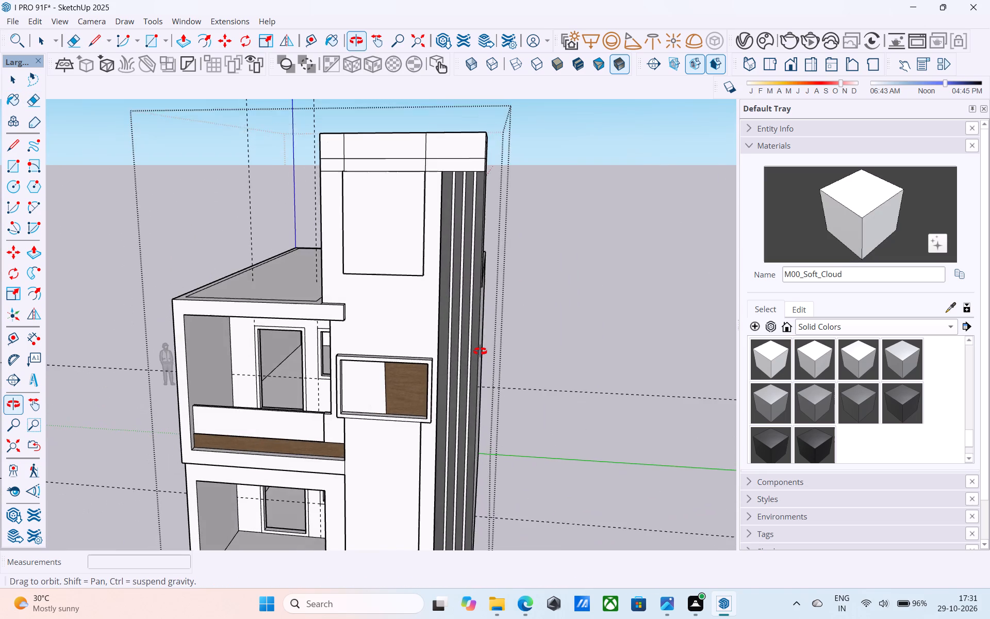
{"action": "middle_click_drag", "start_coordinate": [480, 351], "coordinate": [480, 350]}
{"action": "middle_click_drag", "start_coordinate": [496, 418], "coordinate": [504, 484]}
{"action": "scroll", "coordinate": [349, 246], "scroll_direction": "up", "scroll_amount": 5}
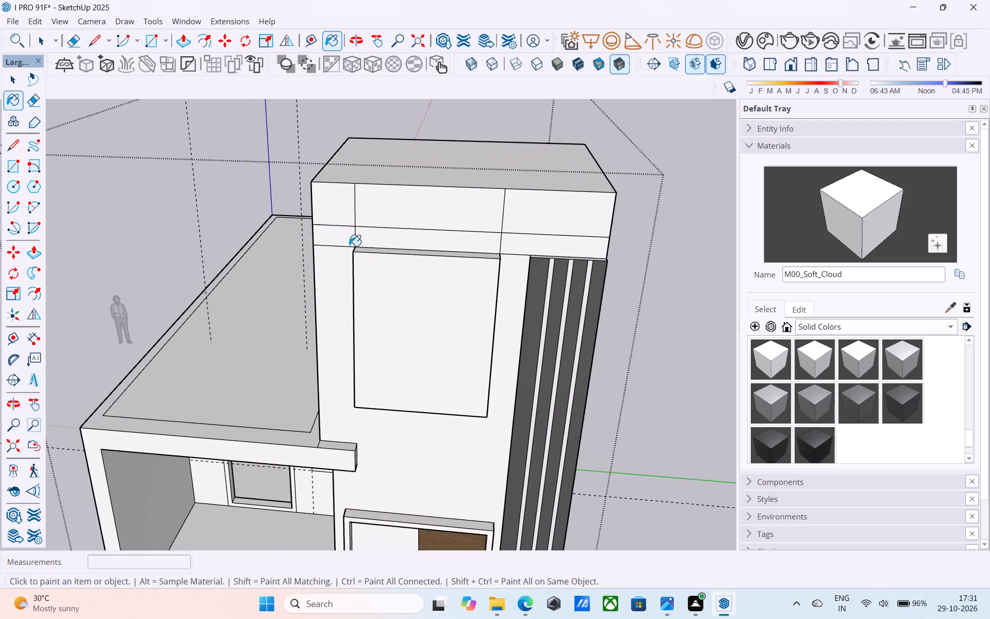
{"action": "scroll", "coordinate": [349, 246], "scroll_direction": "up", "scroll_amount": 4}
{"action": "key", "text": "e"}
{"action": "scroll", "coordinate": [350, 246], "scroll_direction": "up", "scroll_amount": 3}
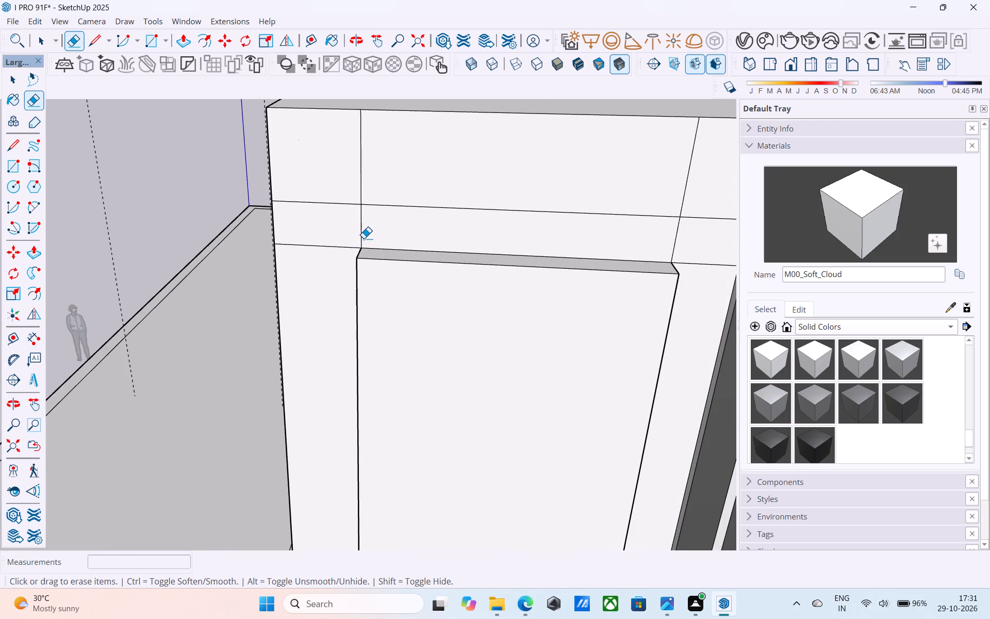
{"action": "left_click", "coordinate": [356, 233]}
{"action": "left_click_drag", "start_coordinate": [367, 230], "coordinate": [357, 226]}
{"action": "left_click_drag", "start_coordinate": [657, 234], "coordinate": [682, 233]}
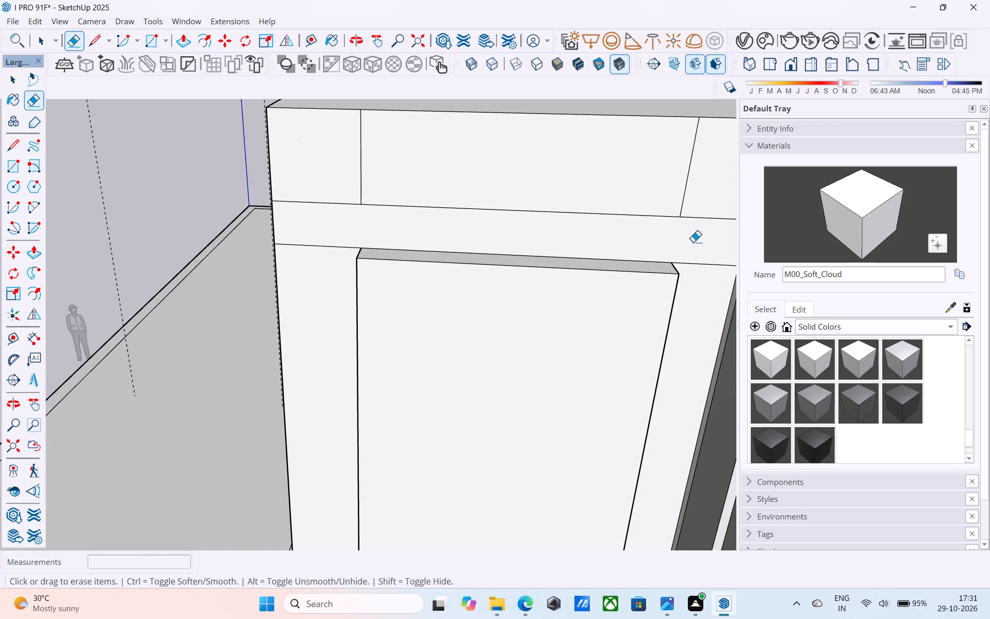
Examine the whole house from outside and its front facade down to the ground floor.
{"action": "scroll", "coordinate": [654, 249], "scroll_direction": "down", "scroll_amount": 15}
{"action": "middle_click_drag", "start_coordinate": [401, 285], "coordinate": [573, 262]}
{"action": "scroll", "coordinate": [406, 270], "scroll_direction": "down", "scroll_amount": 5}
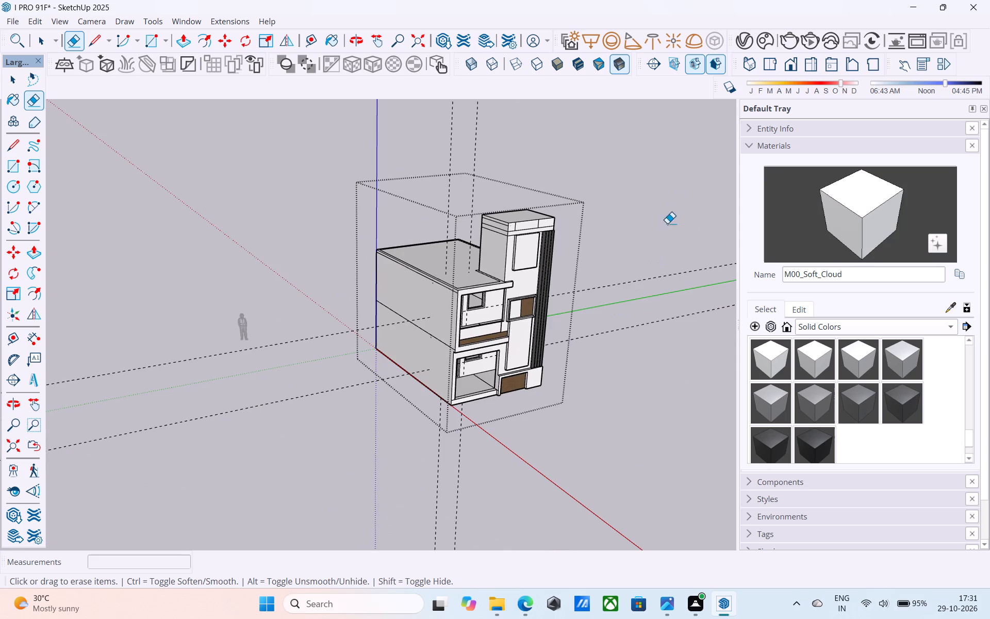
{"action": "middle_click_drag", "start_coordinate": [677, 171], "coordinate": [600, 191]}
{"action": "scroll", "coordinate": [435, 312], "scroll_direction": "down", "scroll_amount": 4}
{"action": "middle_click_drag", "start_coordinate": [514, 323], "coordinate": [483, 196]}
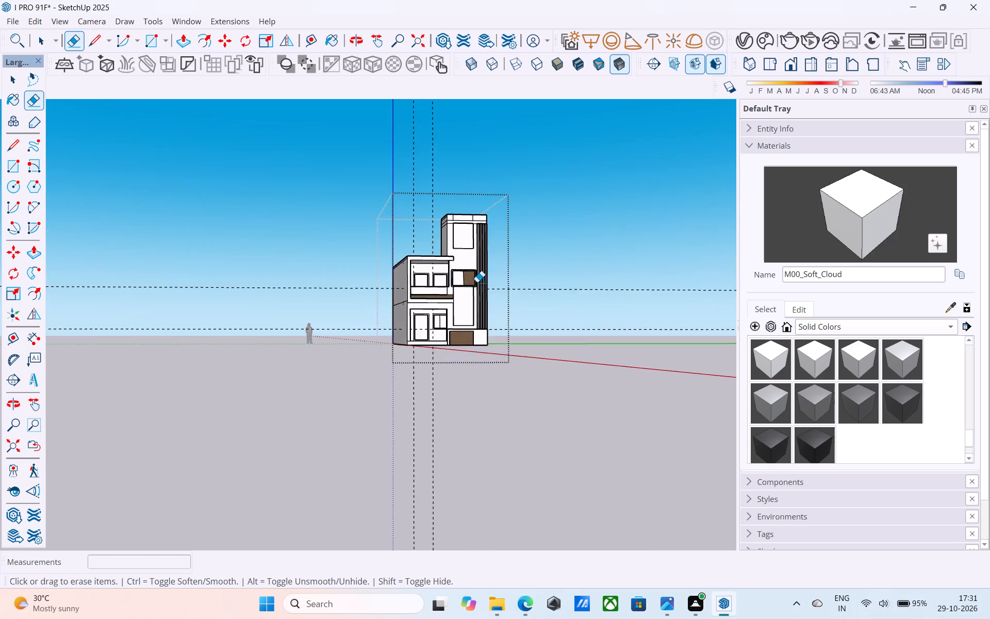
{"action": "scroll", "coordinate": [469, 288], "scroll_direction": "up", "scroll_amount": 12}
{"action": "middle_click_drag", "start_coordinate": [452, 355], "coordinate": [459, 386]}
{"action": "scroll", "coordinate": [463, 396], "scroll_direction": "up", "scroll_amount": 6}
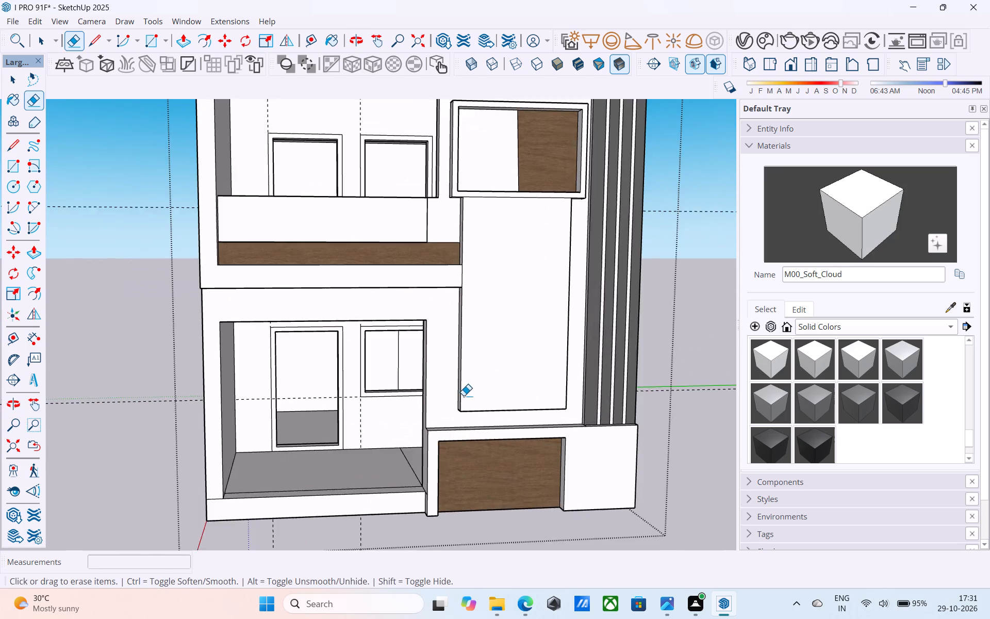
{"action": "middle_click_drag", "start_coordinate": [487, 378], "coordinate": [523, 401]}
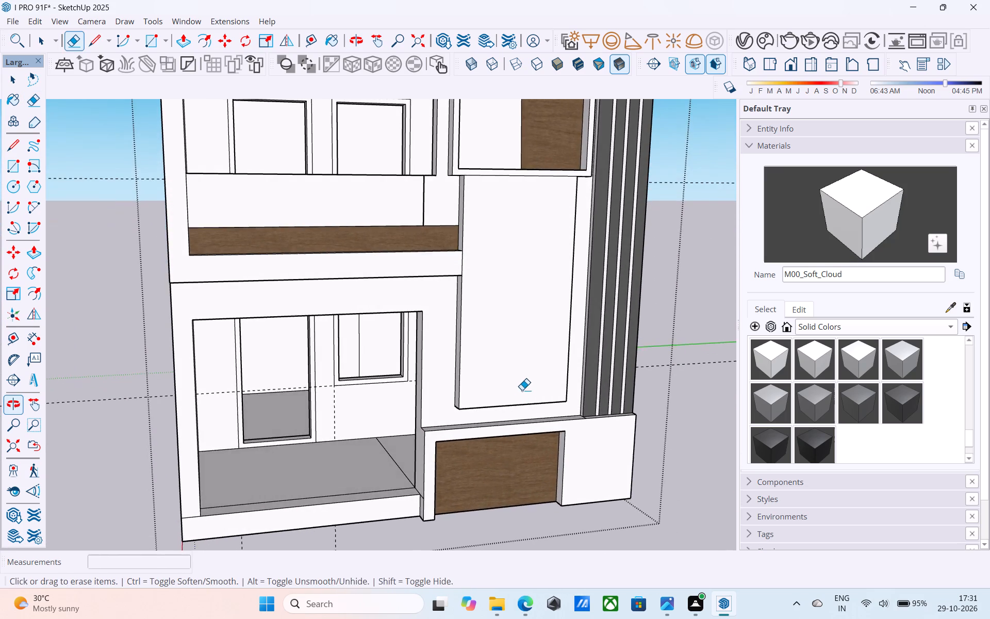
Draw a tall narrow rectangle about 3' 7" by 4" on the lower raised panel beside the dark grooved strips.
{"action": "scroll", "coordinate": [522, 389], "scroll_direction": "up", "scroll_amount": 4}
{"action": "key", "text": "r"}
{"action": "scroll", "coordinate": [554, 379], "scroll_direction": "up", "scroll_amount": 2}
{"action": "scroll", "coordinate": [554, 379], "scroll_direction": "down", "scroll_amount": 2}
{"action": "middle_click", "coordinate": [554, 379]}
{"action": "scroll", "coordinate": [555, 385], "scroll_direction": "up", "scroll_amount": 3}
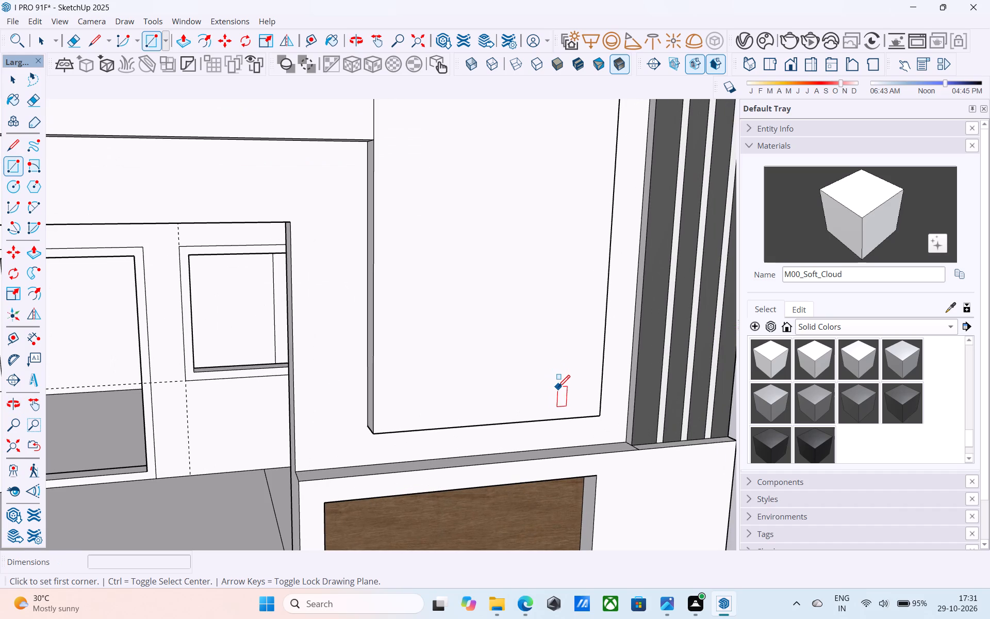
{"action": "left_click", "coordinate": [562, 393]}
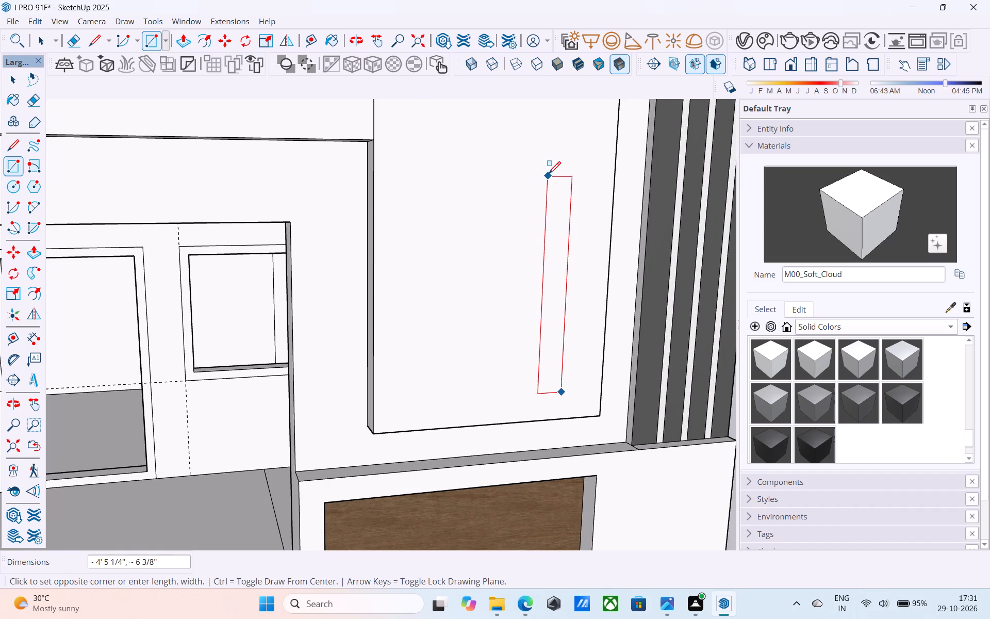
{"action": "left_click", "coordinate": [553, 223]}
{"action": "key", "text": "space"}
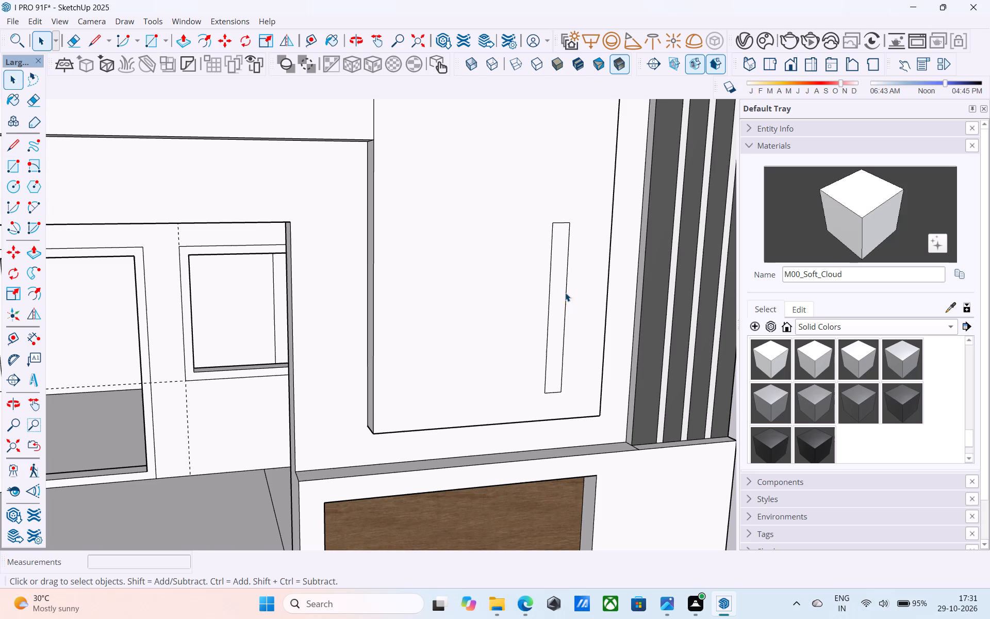
Push the narrow rectangle 3" into the lower raised panel to form a vertical recess.
{"action": "left_click", "coordinate": [561, 293]}
{"action": "scroll", "coordinate": [561, 294], "scroll_direction": "up", "scroll_amount": 3}
{"action": "key", "text": "p"}
{"action": "left_click", "coordinate": [561, 294]}
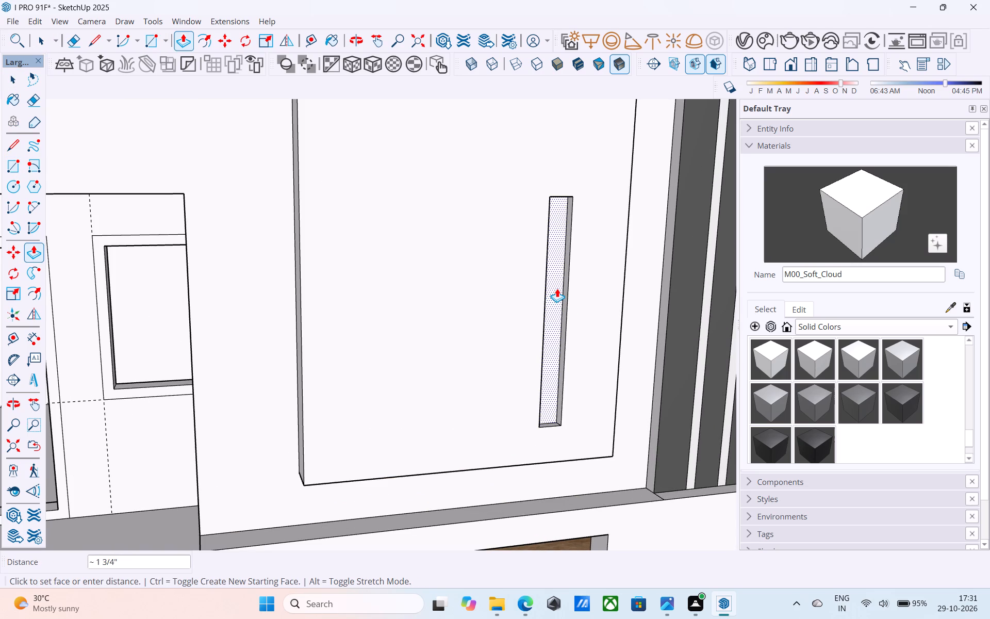
{"action": "type", "text": "3\""}
{"action": "key", "text": "Return"}
{"action": "key", "text": "space"}
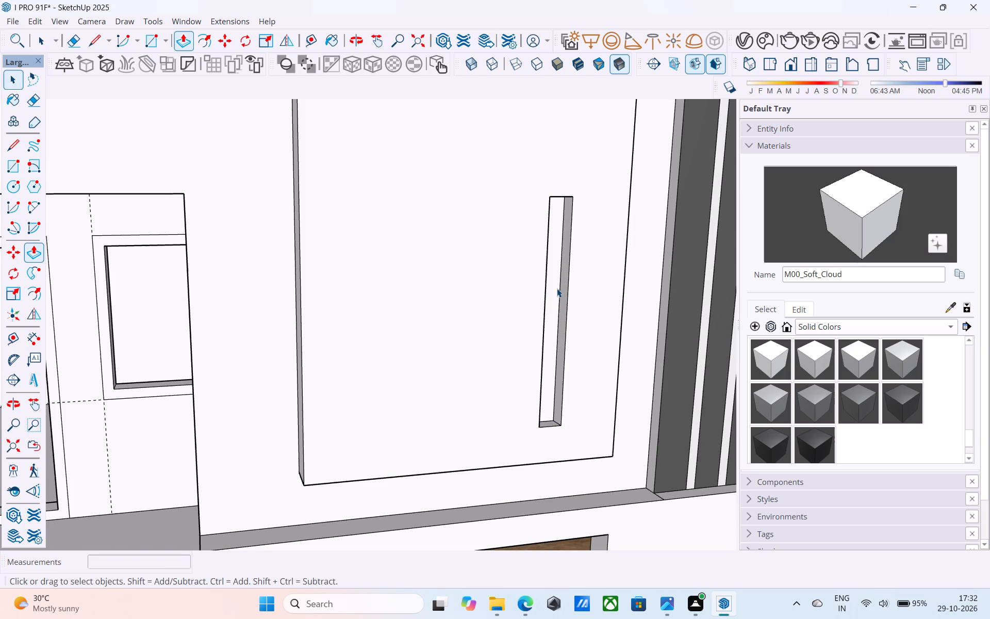
Examine the whole front facade, from the ground floor up to the top of the tower.
{"action": "scroll", "coordinate": [557, 288], "scroll_direction": "down", "scroll_amount": 5}
{"action": "middle_click_drag", "start_coordinate": [557, 295], "coordinate": [487, 314]}
{"action": "scroll", "coordinate": [482, 314], "scroll_direction": "down", "scroll_amount": 5}
{"action": "middle_click_drag", "start_coordinate": [469, 363], "coordinate": [453, 330]}
{"action": "scroll", "coordinate": [446, 331], "scroll_direction": "down", "scroll_amount": 5}
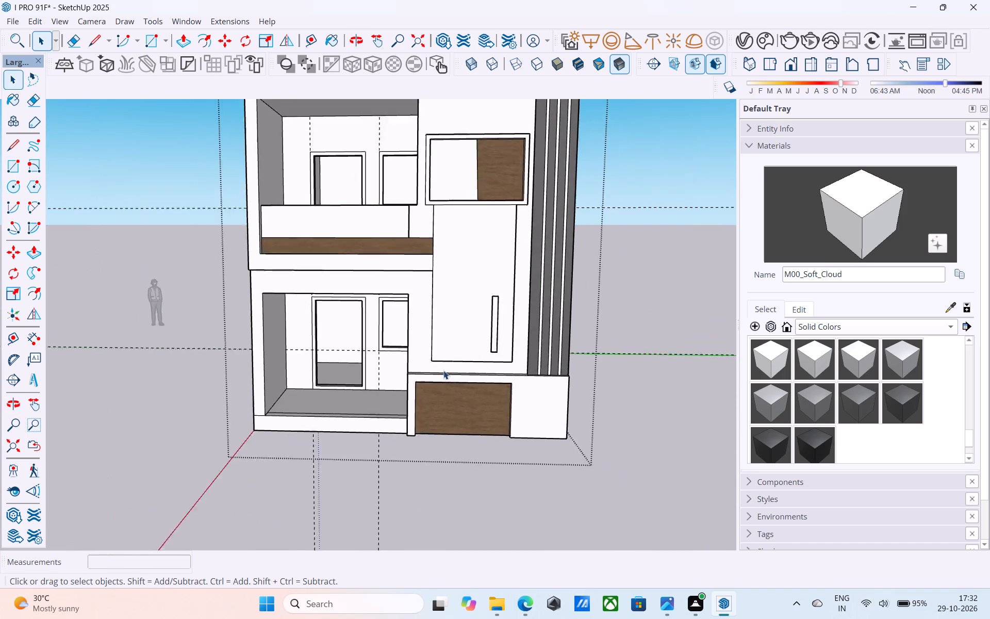
{"action": "scroll", "coordinate": [443, 370], "scroll_direction": "down", "scroll_amount": 4}
{"action": "middle_click_drag", "start_coordinate": [452, 422], "coordinate": [482, 435]}
{"action": "scroll", "coordinate": [407, 416], "scroll_direction": "down", "scroll_amount": 4}
{"action": "middle_click_drag", "start_coordinate": [402, 416], "coordinate": [406, 405]}
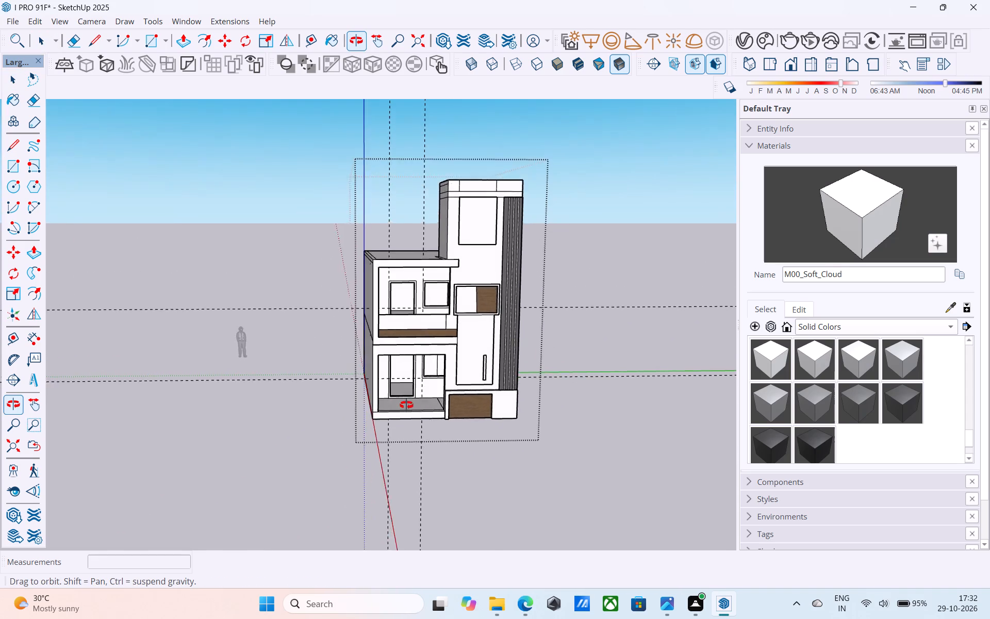
{"action": "middle_click_drag", "start_coordinate": [406, 405], "coordinate": [421, 368]}
{"action": "middle_click_drag", "start_coordinate": [430, 379], "coordinate": [423, 392]}
{"action": "scroll", "coordinate": [545, 352], "scroll_direction": "up", "scroll_amount": 4}
{"action": "middle_click_drag", "start_coordinate": [487, 319], "coordinate": [500, 320]}
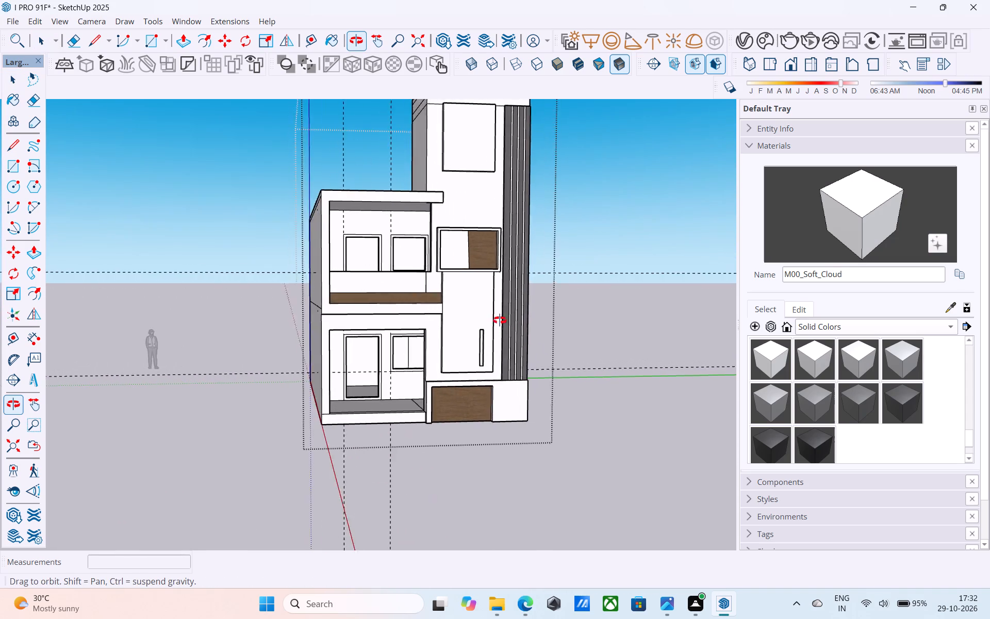
{"action": "middle_click_drag", "start_coordinate": [500, 320], "coordinate": [499, 393]}
Pull the middle section of the tower's upper parapet band 6" forward, directly above the upper raised panel.
{"action": "scroll", "coordinate": [499, 393], "scroll_direction": "down", "scroll_amount": 3}
{"action": "scroll", "coordinate": [500, 225], "scroll_direction": "up", "scroll_amount": 7}
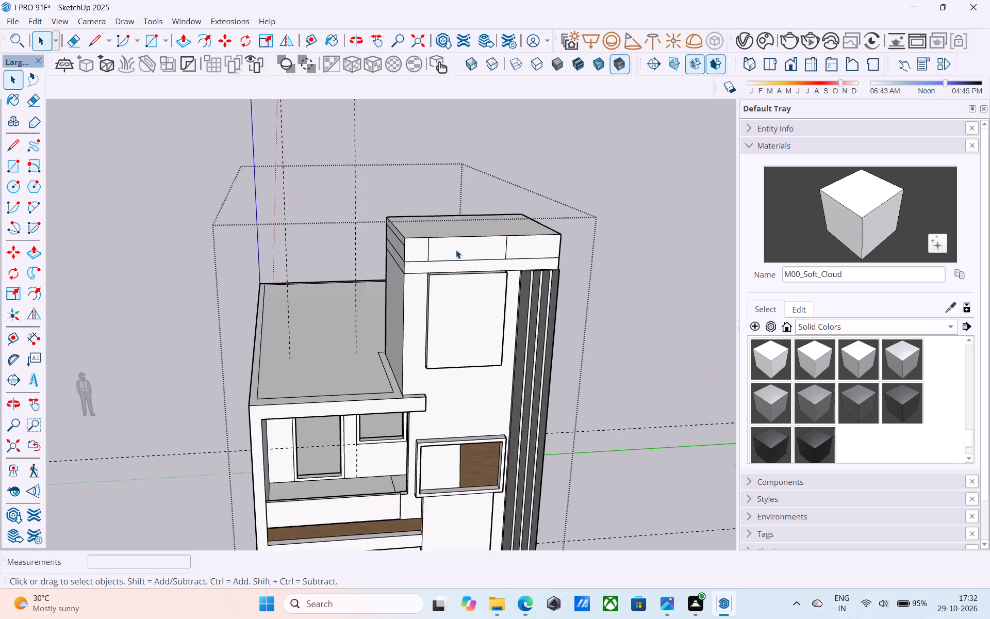
{"action": "scroll", "coordinate": [456, 250], "scroll_direction": "up", "scroll_amount": 5}
{"action": "left_click", "coordinate": [455, 250]}
{"action": "key", "text": "p"}
{"action": "left_click", "coordinate": [455, 250]}
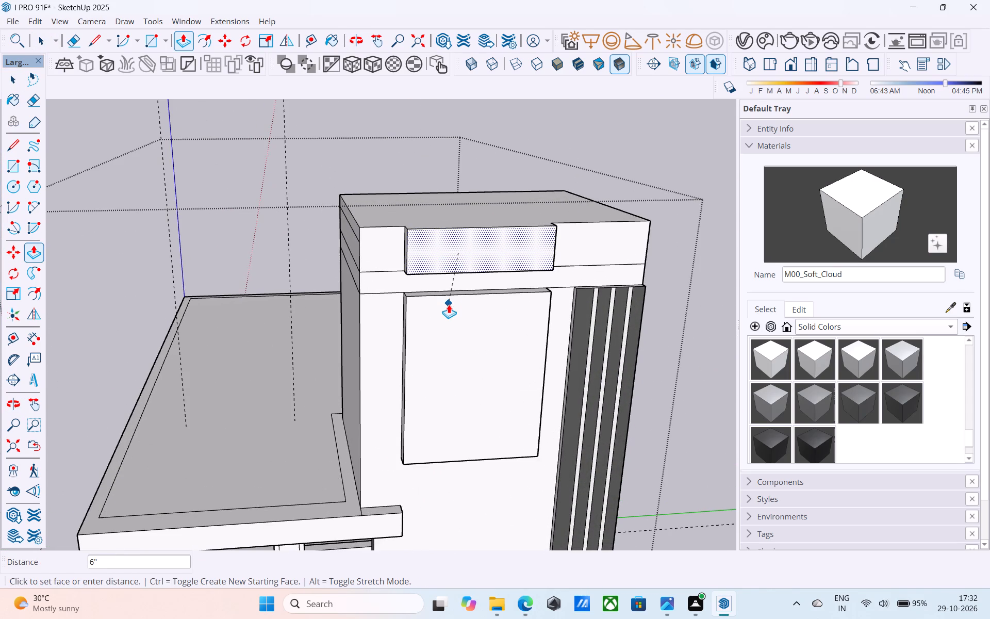
{"action": "left_click", "coordinate": [449, 304]}
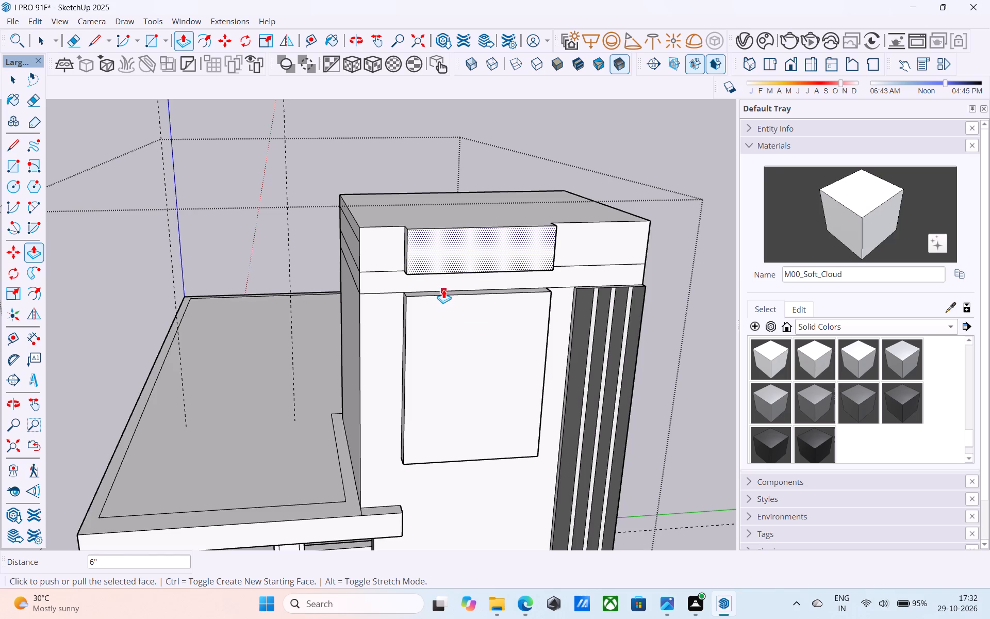
Pull the tower's lower parapet band forward as a projecting ledge across the front, finishing with a 6" pull.
{"action": "scroll", "coordinate": [443, 289], "scroll_direction": "up", "scroll_amount": 5}
{"action": "key", "text": "space"}
{"action": "left_click", "coordinate": [441, 279]}
{"action": "key", "text": "p"}
{"action": "left_click", "coordinate": [441, 279]}
{"action": "scroll", "coordinate": [442, 286], "scroll_direction": "down", "scroll_amount": 2}
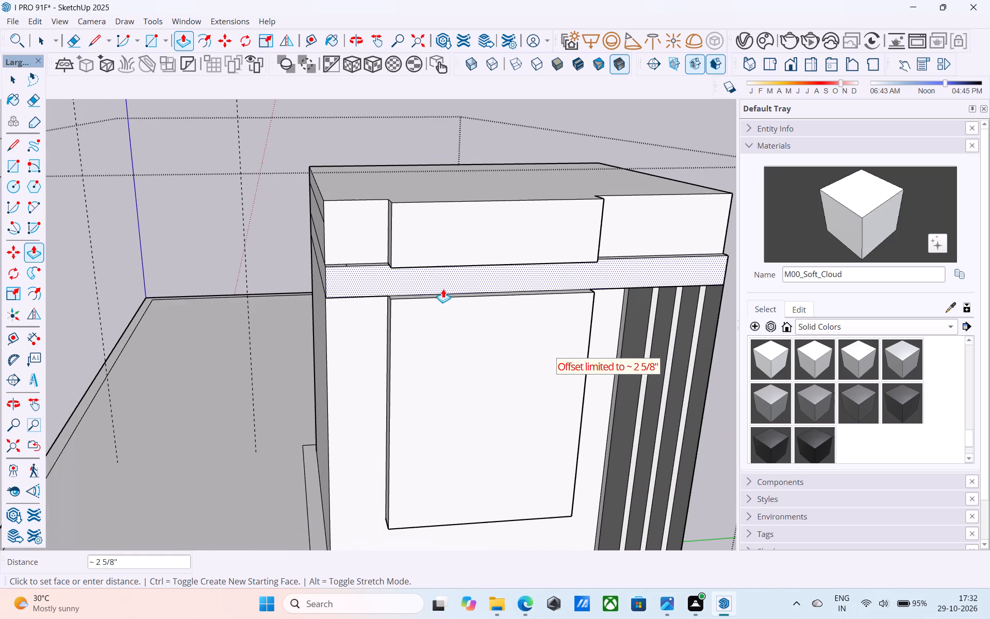
{"action": "left_click", "coordinate": [447, 299]}
{"action": "left_click", "coordinate": [442, 282]}
{"action": "left_click", "coordinate": [457, 311]}
{"action": "left_click", "coordinate": [456, 301]}
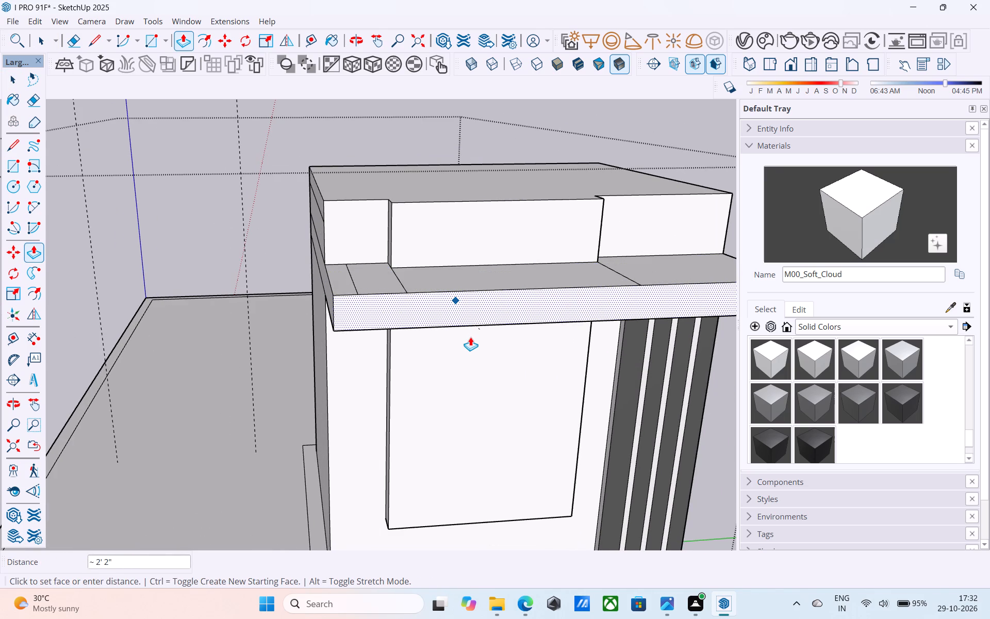
{"action": "type", "text": "6\""}
{"action": "key", "text": "Return"}
{"action": "key", "text": "space"}
Erase the two stray edges on the ledge's underside between the tower's roof-side corner and the raised panel.
{"action": "middle_click_drag", "start_coordinate": [470, 337], "coordinate": [513, 139]}
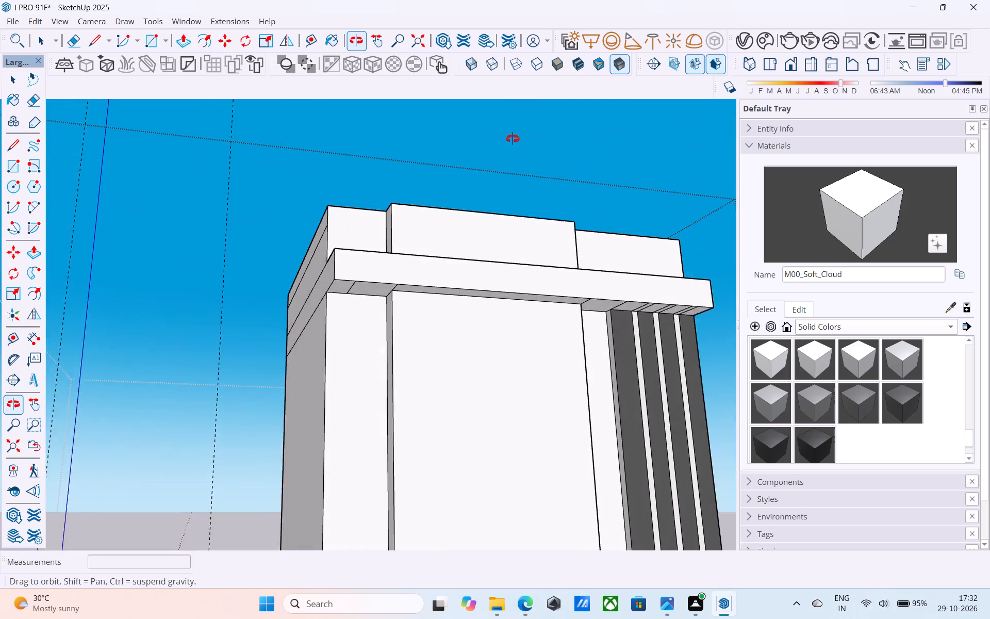
{"action": "middle_click_drag", "start_coordinate": [513, 139], "coordinate": [520, 175]}
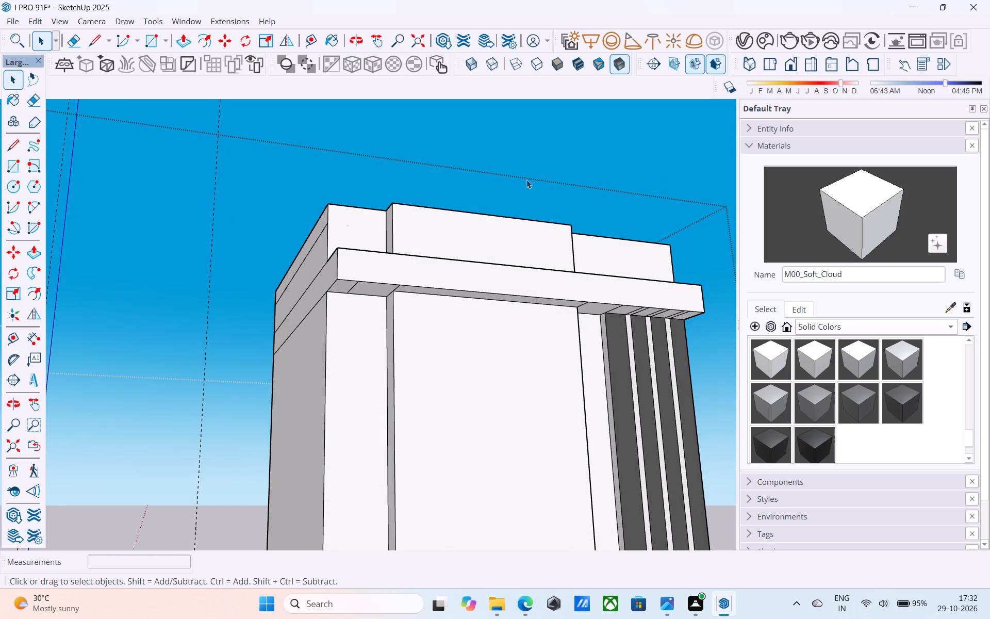
{"action": "scroll", "coordinate": [529, 187], "scroll_direction": "down", "scroll_amount": 3}
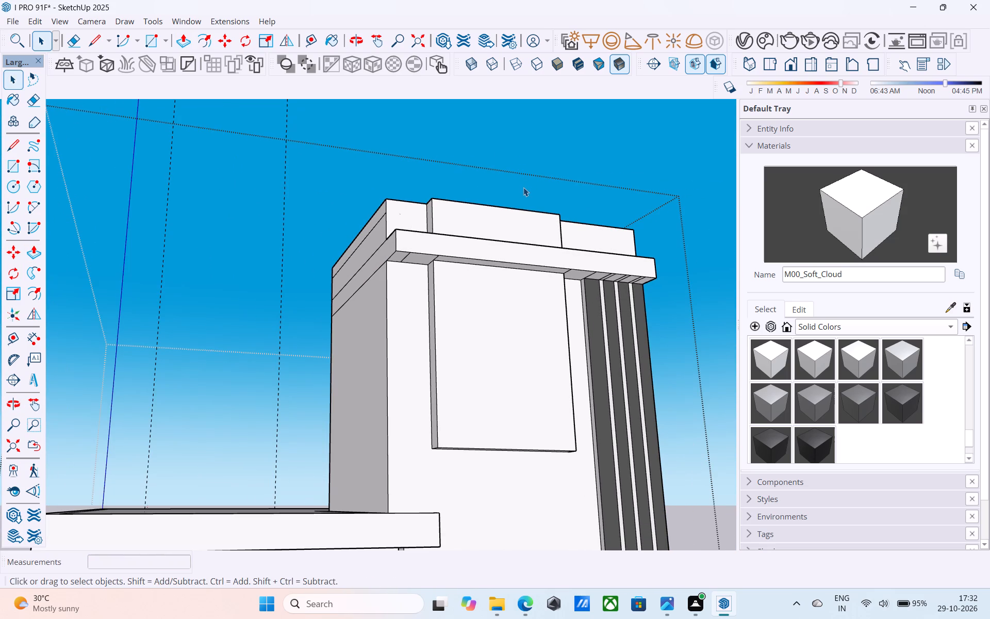
{"action": "scroll", "coordinate": [399, 246], "scroll_direction": "down", "scroll_amount": 1}
{"action": "middle_click_drag", "start_coordinate": [400, 251], "coordinate": [405, 237]}
{"action": "scroll", "coordinate": [404, 252], "scroll_direction": "up", "scroll_amount": 12}
{"action": "key", "text": "e"}
{"action": "left_click_drag", "start_coordinate": [403, 255], "coordinate": [393, 249]}
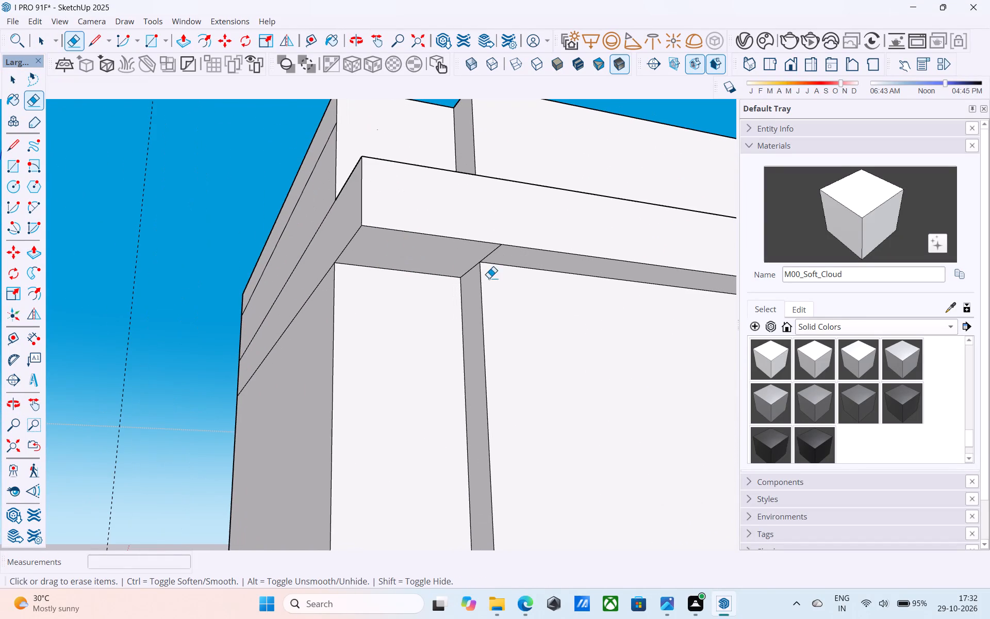
{"action": "scroll", "coordinate": [495, 278], "scroll_direction": "up", "scroll_amount": 3}
{"action": "left_click_drag", "start_coordinate": [492, 249], "coordinate": [484, 243]}
{"action": "scroll", "coordinate": [481, 249], "scroll_direction": "down", "scroll_amount": 7}
Erase the leftover edges crossing the ledge's top surface at both sides of the projecting upper parapet section.
{"action": "middle_click_drag", "start_coordinate": [465, 280], "coordinate": [460, 474]}
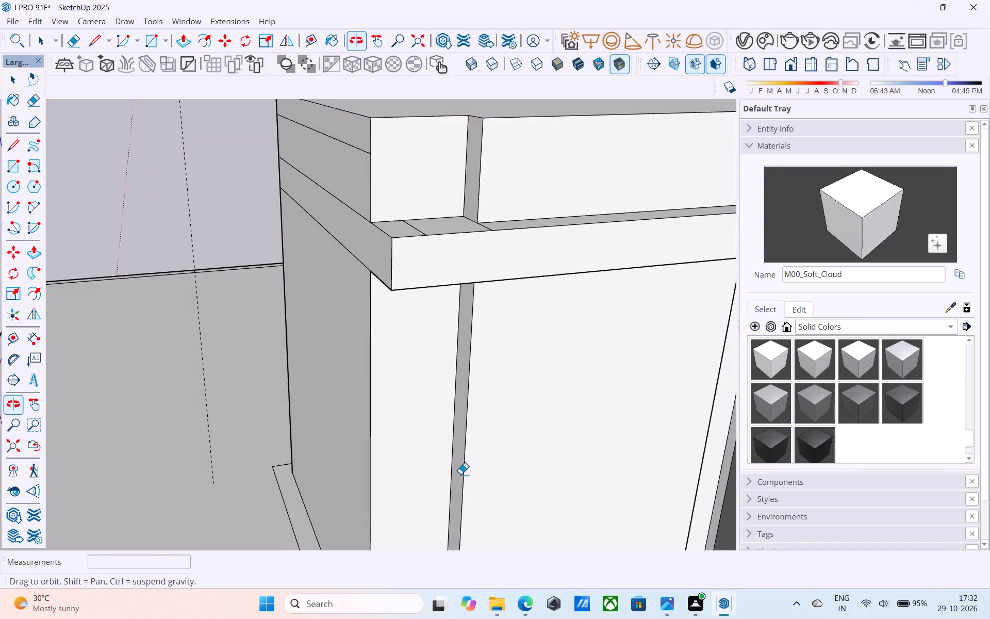
{"action": "scroll", "coordinate": [465, 262], "scroll_direction": "up", "scroll_amount": 2}
{"action": "left_click_drag", "start_coordinate": [407, 228], "coordinate": [414, 227]}
{"action": "middle_click_drag", "start_coordinate": [416, 226], "coordinate": [376, 314]}
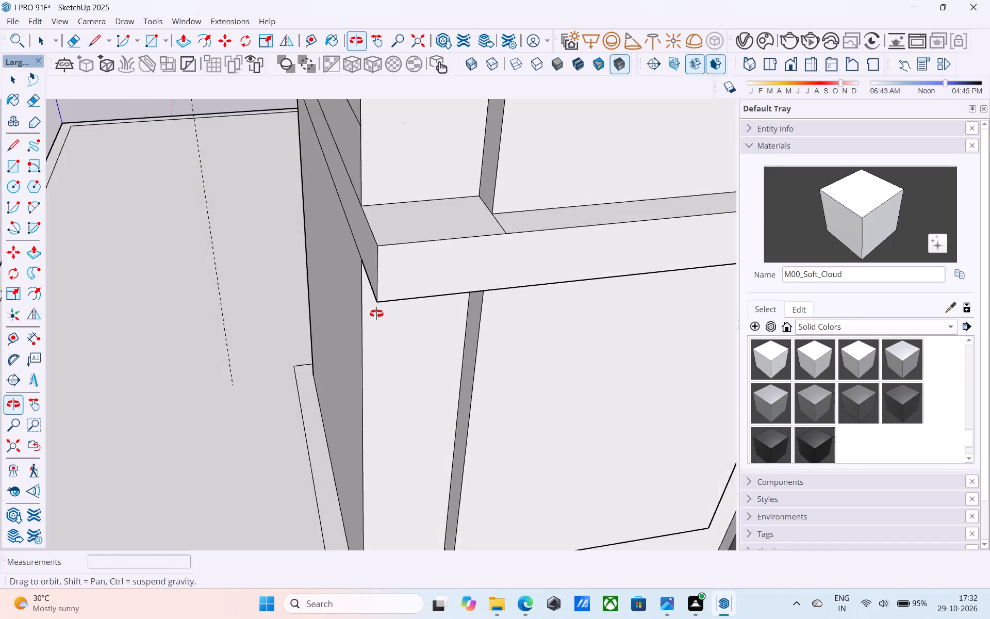
{"action": "middle_click_drag", "start_coordinate": [376, 314], "coordinate": [374, 318]}
{"action": "left_click_drag", "start_coordinate": [505, 233], "coordinate": [515, 225]}
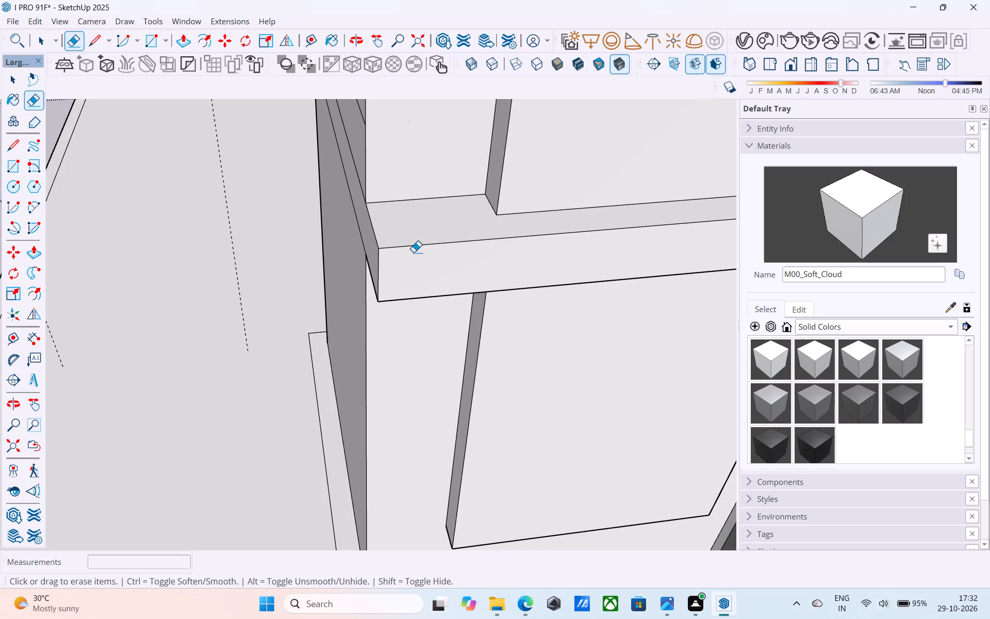
{"action": "scroll", "coordinate": [414, 252], "scroll_direction": "down", "scroll_amount": 11}
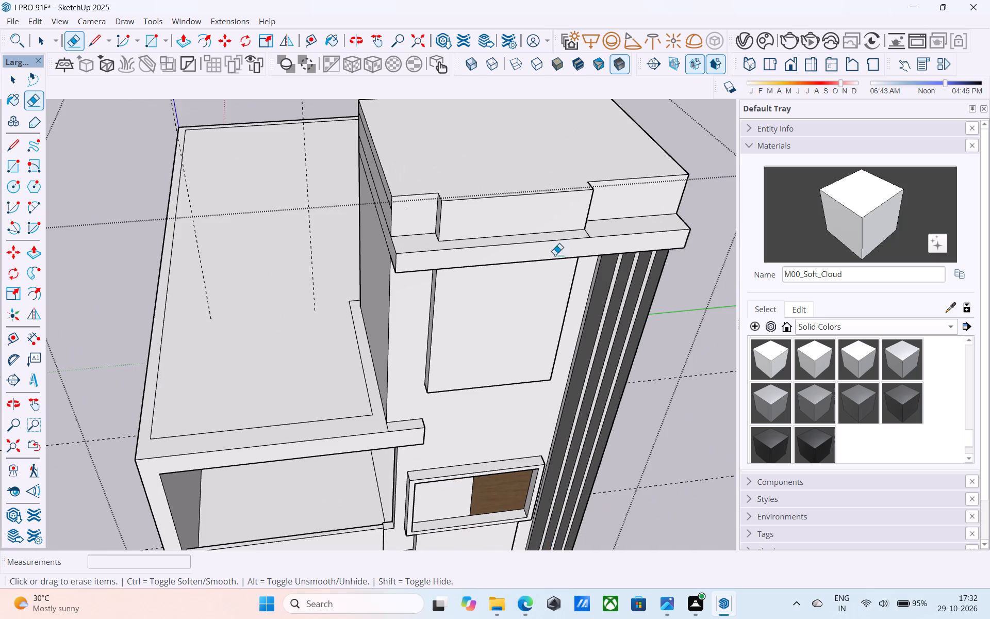
{"action": "scroll", "coordinate": [595, 251], "scroll_direction": "up", "scroll_amount": 12}
{"action": "left_click_drag", "start_coordinate": [580, 215], "coordinate": [571, 216]}
{"action": "scroll", "coordinate": [570, 220], "scroll_direction": "down", "scroll_amount": 4}
Erase the remaining edges crossing the ledge's underside beside the raised panel and above the dark grooved strips.
{"action": "middle_click_drag", "start_coordinate": [585, 310], "coordinate": [578, 207]}
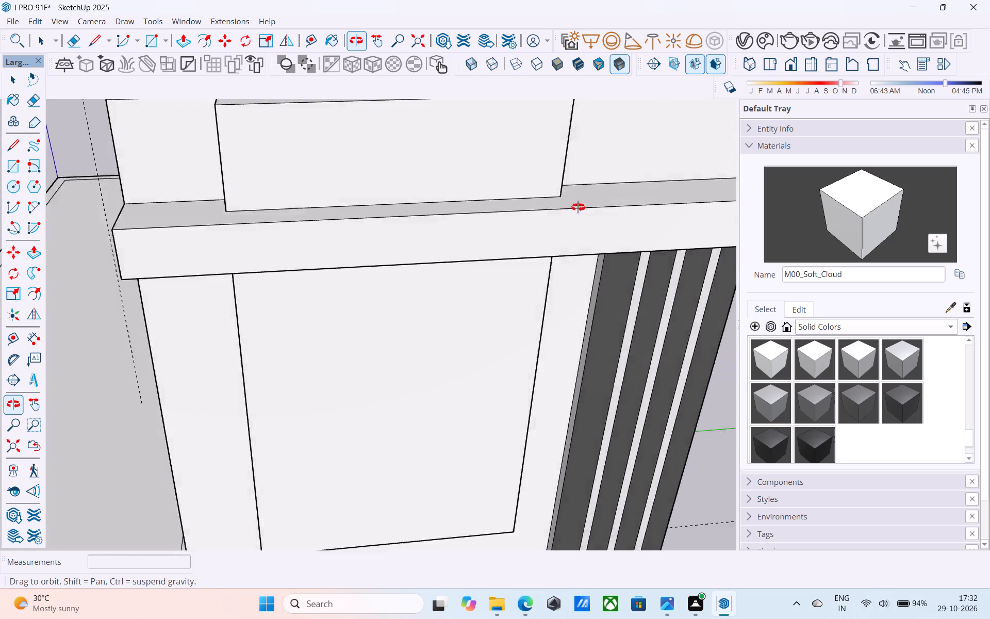
{"action": "middle_click_drag", "start_coordinate": [578, 207], "coordinate": [632, 71]}
{"action": "middle_click_drag", "start_coordinate": [573, 198], "coordinate": [546, 152]}
{"action": "scroll", "coordinate": [325, 221], "scroll_direction": "down", "scroll_amount": 4}
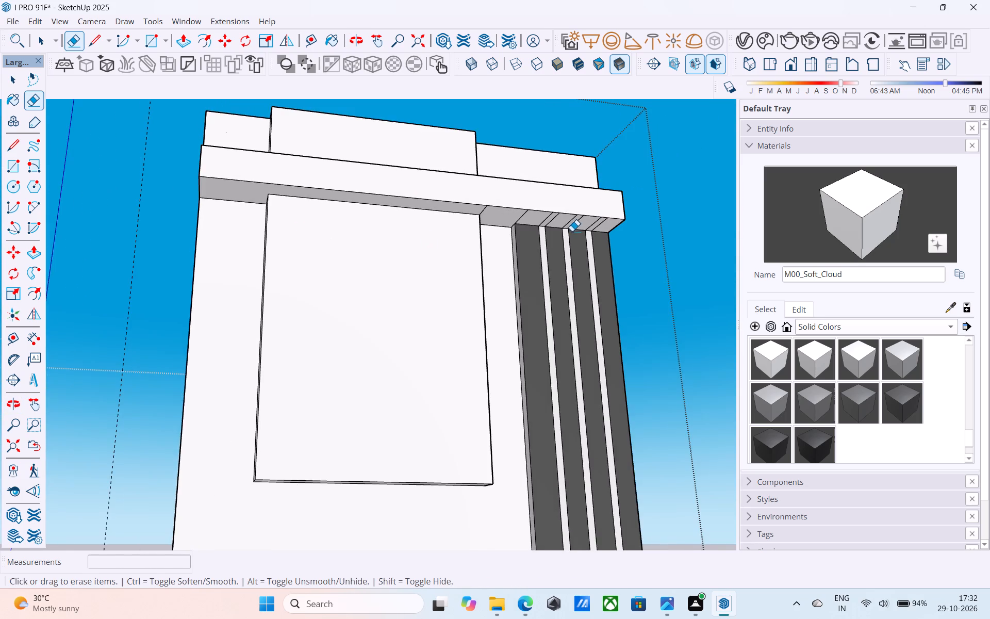
{"action": "scroll", "coordinate": [573, 229], "scroll_direction": "up", "scroll_amount": 9}
{"action": "left_click_drag", "start_coordinate": [313, 181], "coordinate": [322, 181]}
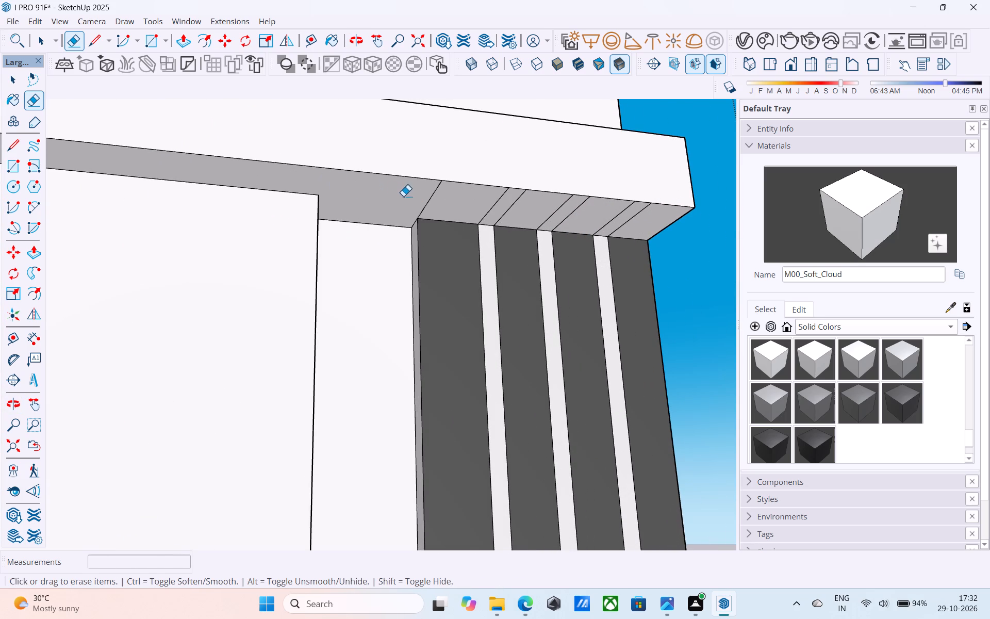
{"action": "left_click_drag", "start_coordinate": [419, 199], "coordinate": [473, 199]}
{"action": "left_click_drag", "start_coordinate": [474, 200], "coordinate": [507, 203]}
{"action": "left_click_drag", "start_coordinate": [507, 203], "coordinate": [534, 210]}
{"action": "left_click_drag", "start_coordinate": [539, 211], "coordinate": [573, 216]}
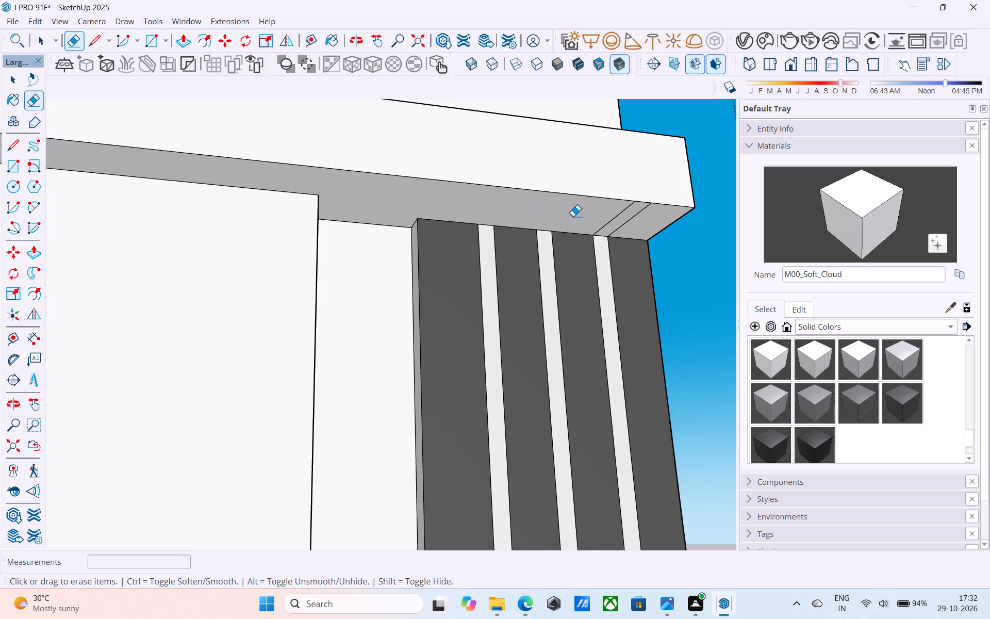
{"action": "left_click_drag", "start_coordinate": [574, 216], "coordinate": [634, 226]}
Pull the ledge's side face outward over the flat roof, entering 6" and changing the distance to 1'.
{"action": "scroll", "coordinate": [649, 219], "scroll_direction": "down", "scroll_amount": 13}
{"action": "middle_click_drag", "start_coordinate": [482, 238], "coordinate": [555, 405]}
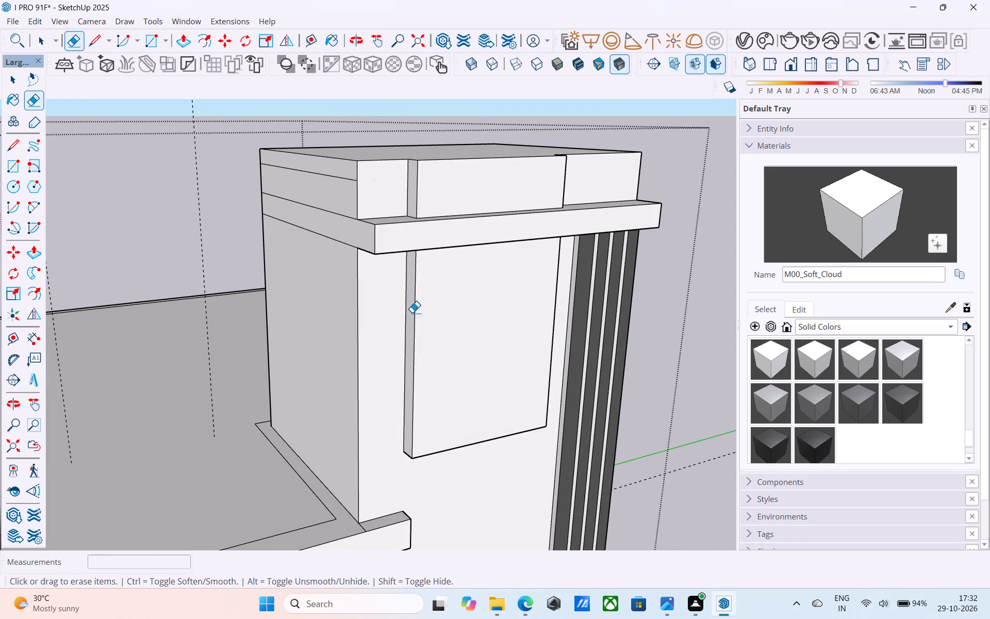
{"action": "key", "text": "space"}
{"action": "scroll", "coordinate": [357, 234], "scroll_direction": "up", "scroll_amount": 4}
{"action": "left_click", "coordinate": [357, 234]}
{"action": "key", "text": "p"}
{"action": "left_click", "coordinate": [357, 234]}
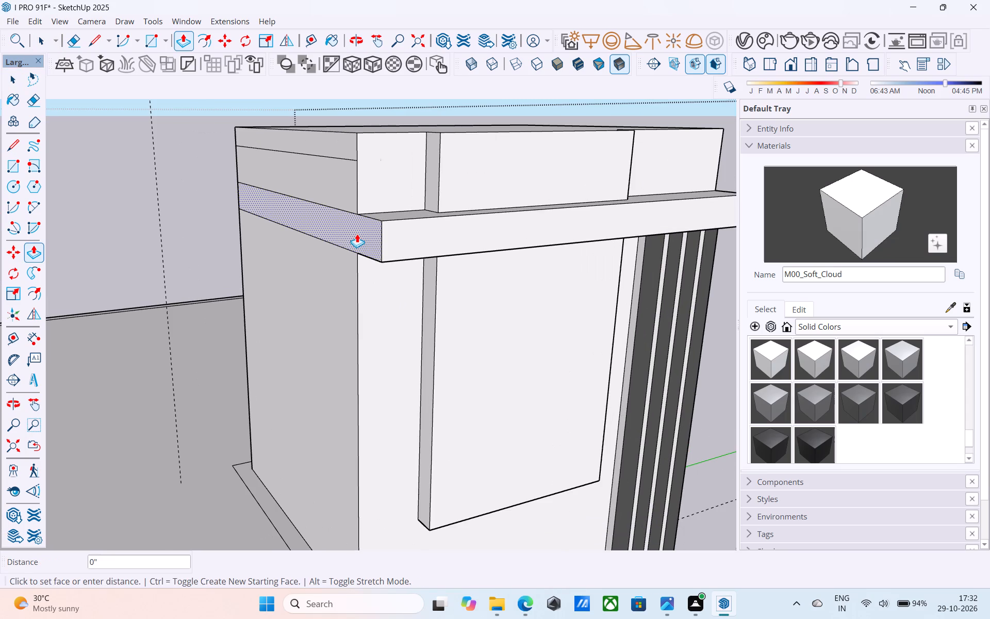
{"action": "key", "text": "6"}
{"action": "key", "text": "shift+quotedbl"}
{"action": "key", "text": "Return"}
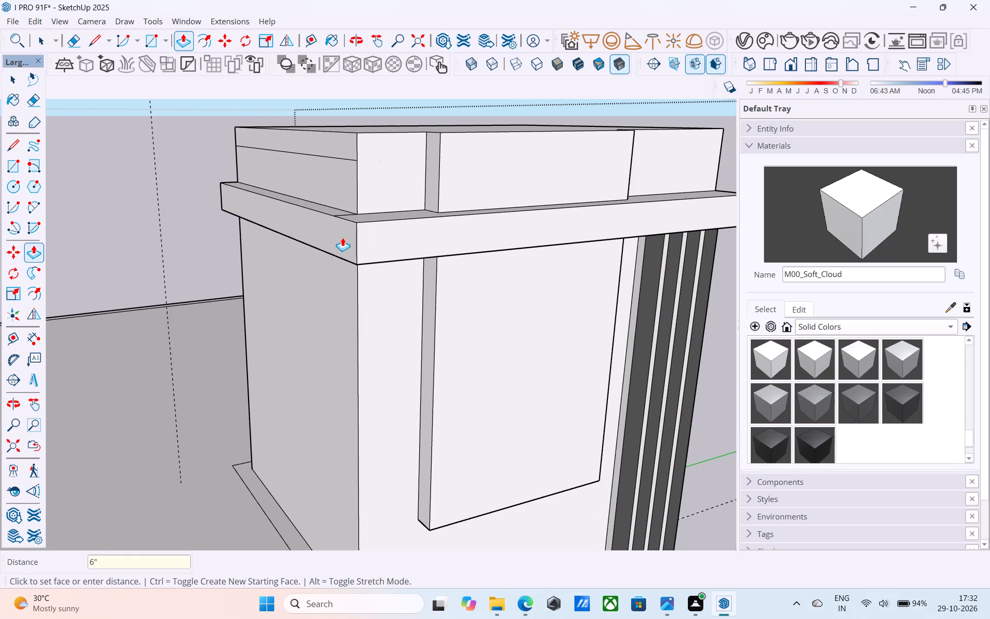
{"action": "key", "text": "1"}
{"action": "key", "text": "apostrophe"}
{"action": "key", "text": "Return"}
{"action": "key", "text": "space"}
Erase the leftover seam edges on the top and underside of the ledge at the tower's roof-side corner.
{"action": "middle_click_drag", "start_coordinate": [344, 237], "coordinate": [351, 267]}
{"action": "key", "text": "e"}
{"action": "scroll", "coordinate": [344, 214], "scroll_direction": "up", "scroll_amount": 4}
{"action": "left_click_drag", "start_coordinate": [334, 208], "coordinate": [325, 210]}
{"action": "scroll", "coordinate": [311, 214], "scroll_direction": "down", "scroll_amount": 10}
{"action": "middle_click_drag", "start_coordinate": [335, 270], "coordinate": [355, 193]}
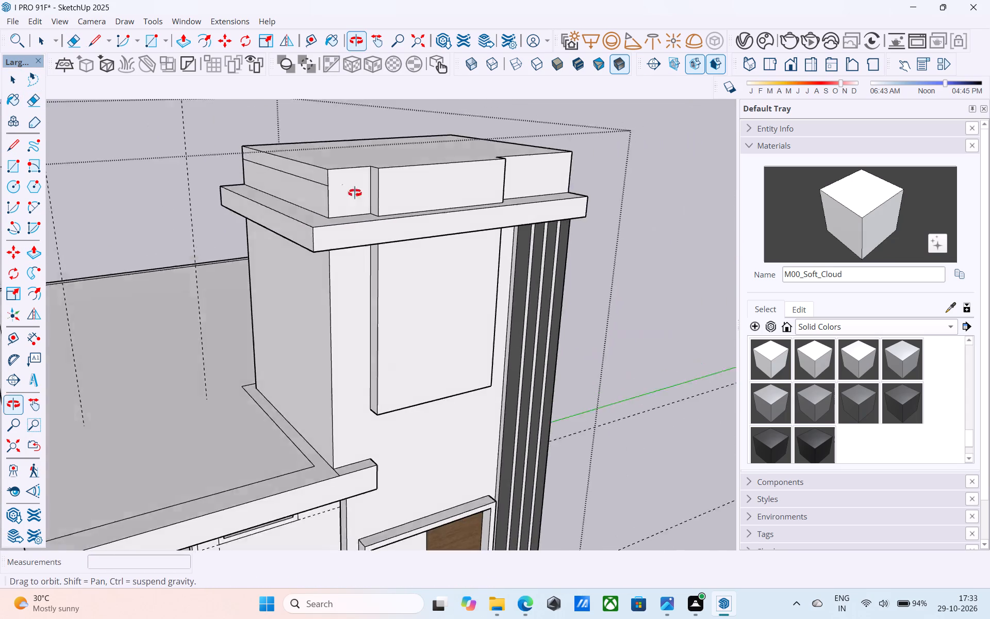
{"action": "middle_click_drag", "start_coordinate": [355, 193], "coordinate": [362, 95]}
{"action": "scroll", "coordinate": [323, 235], "scroll_direction": "up", "scroll_amount": 4}
{"action": "left_click", "coordinate": [328, 207]}
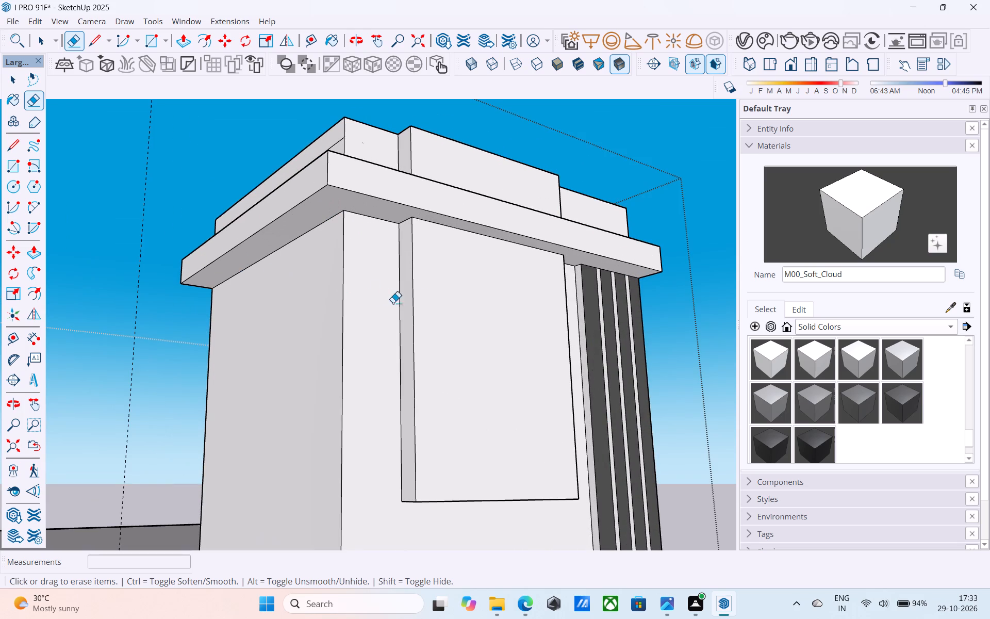
Examine the tower's parapet and projecting ledge from below and from above.
{"action": "scroll", "coordinate": [434, 295], "scroll_direction": "down", "scroll_amount": 5}
{"action": "middle_click_drag", "start_coordinate": [434, 295], "coordinate": [411, 258]}
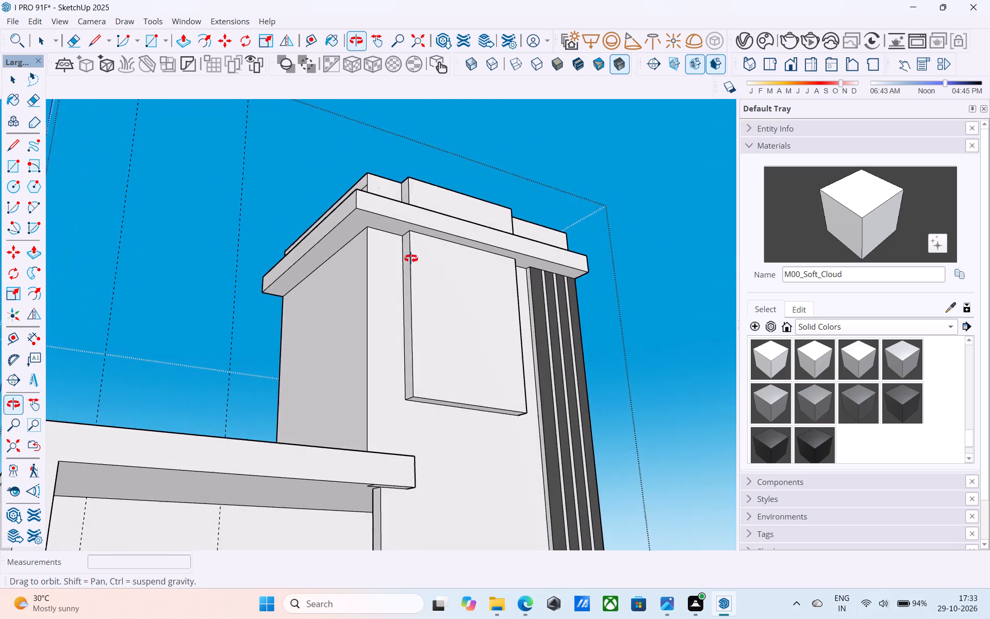
{"action": "middle_click_drag", "start_coordinate": [411, 258], "coordinate": [410, 258]}
{"action": "middle_click_drag", "start_coordinate": [417, 249], "coordinate": [395, 400]}
{"action": "scroll", "coordinate": [380, 345], "scroll_direction": "down", "scroll_amount": 5}
{"action": "middle_click_drag", "start_coordinate": [397, 408], "coordinate": [418, 479]}
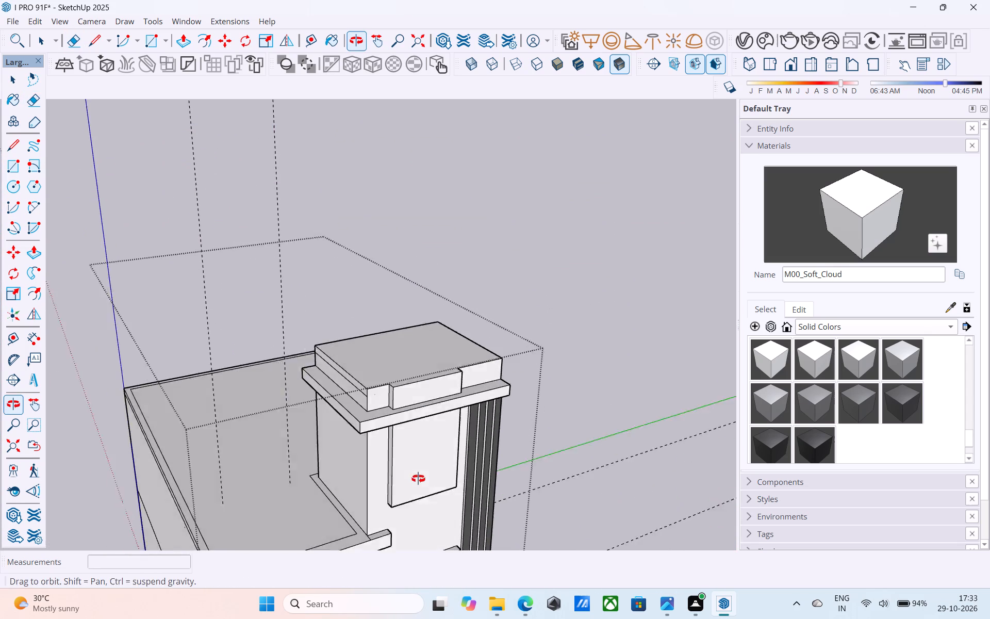
{"action": "middle_click_drag", "start_coordinate": [418, 479], "coordinate": [420, 488]}
{"action": "scroll", "coordinate": [406, 448], "scroll_direction": "up", "scroll_amount": 7}
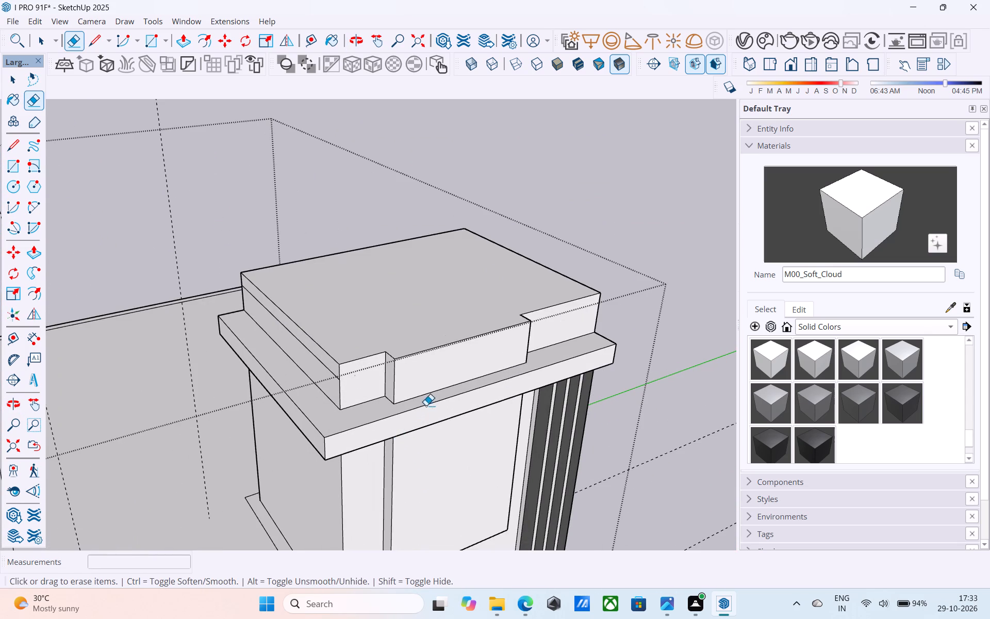
{"action": "scroll", "coordinate": [434, 388], "scroll_direction": "down", "scroll_amount": 8}
{"action": "middle_click_drag", "start_coordinate": [445, 428], "coordinate": [448, 387]}
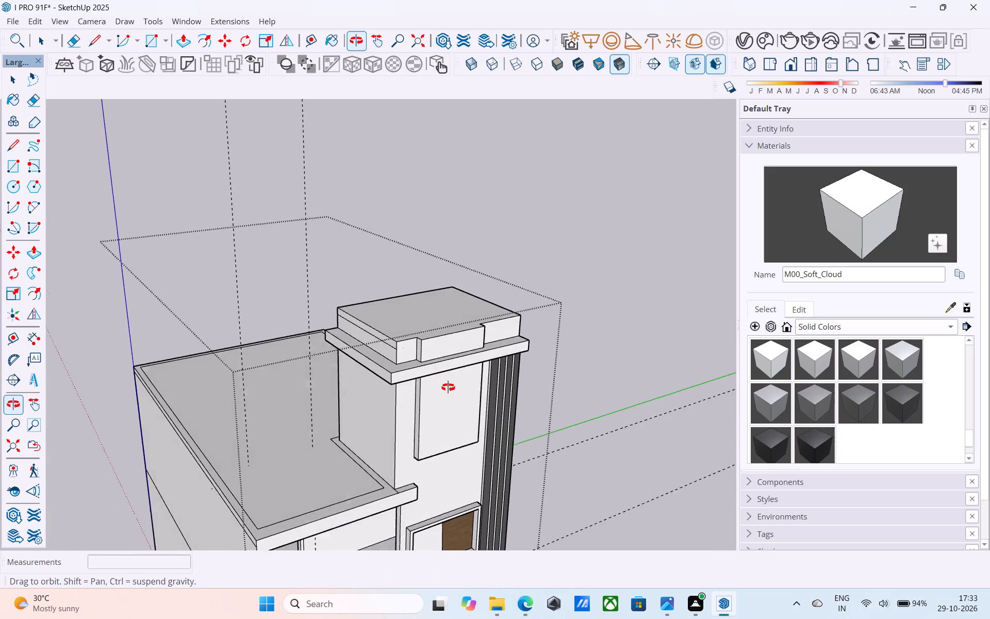
Examine the tower, parapet and front facade from the front, from above and from a distance.
{"action": "middle_click_drag", "start_coordinate": [448, 387], "coordinate": [449, 315]}
{"action": "scroll", "coordinate": [534, 308], "scroll_direction": "down", "scroll_amount": 2}
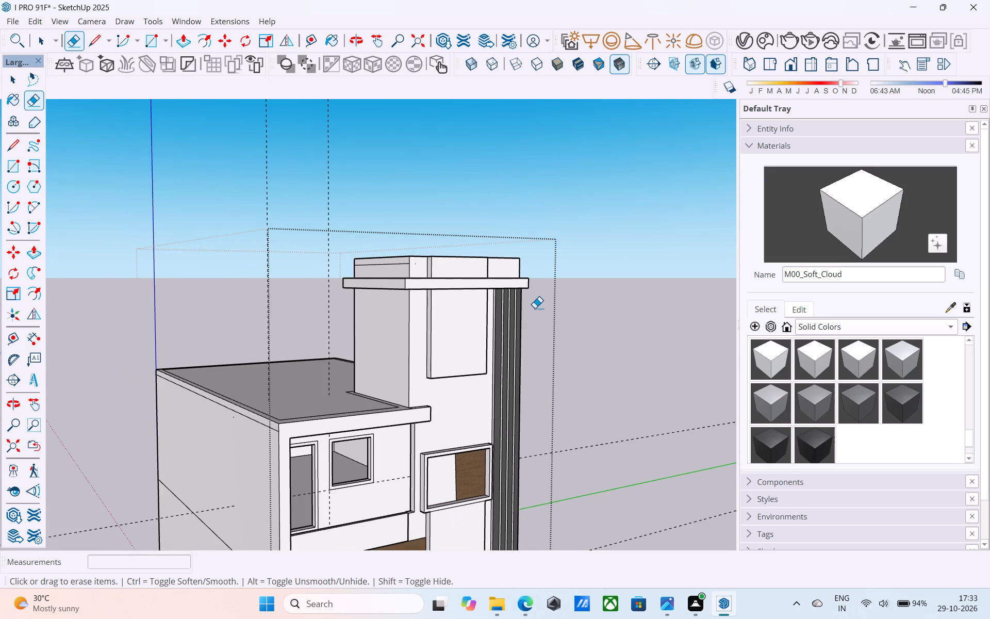
{"action": "scroll", "coordinate": [535, 308], "scroll_direction": "down", "scroll_amount": 6}
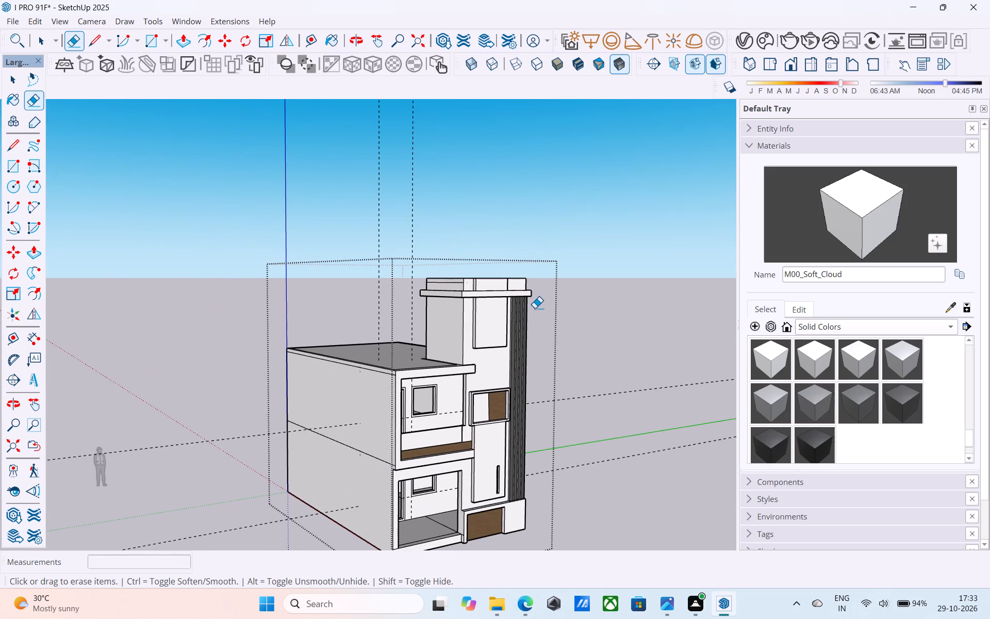
{"action": "scroll", "coordinate": [537, 308], "scroll_direction": "down", "scroll_amount": 5}
{"action": "middle_click_drag", "start_coordinate": [517, 325], "coordinate": [513, 323]}
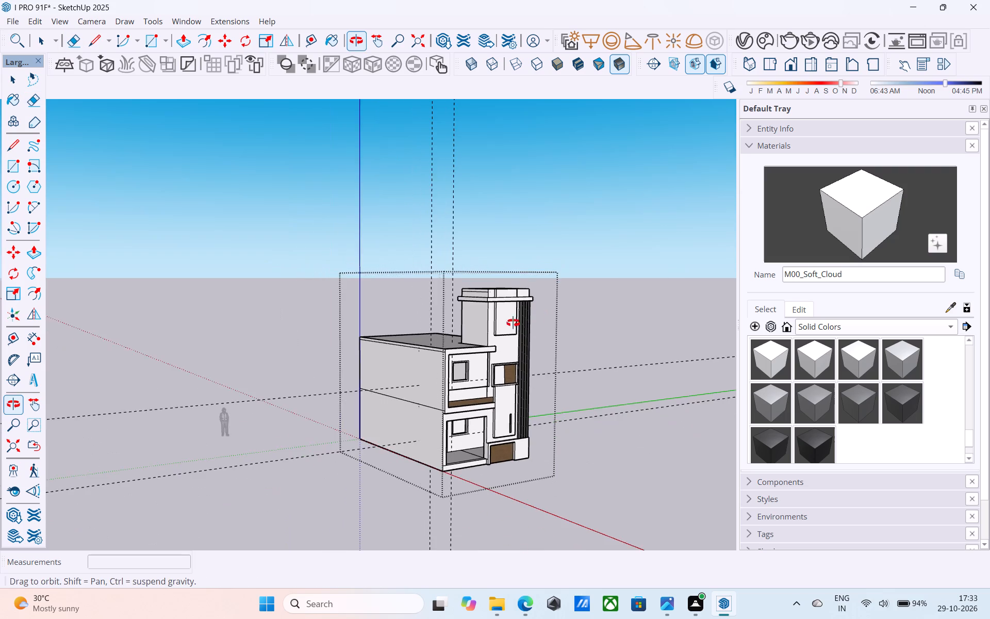
{"action": "middle_click_drag", "start_coordinate": [513, 323], "coordinate": [373, 301]}
{"action": "scroll", "coordinate": [430, 322], "scroll_direction": "up", "scroll_amount": 7}
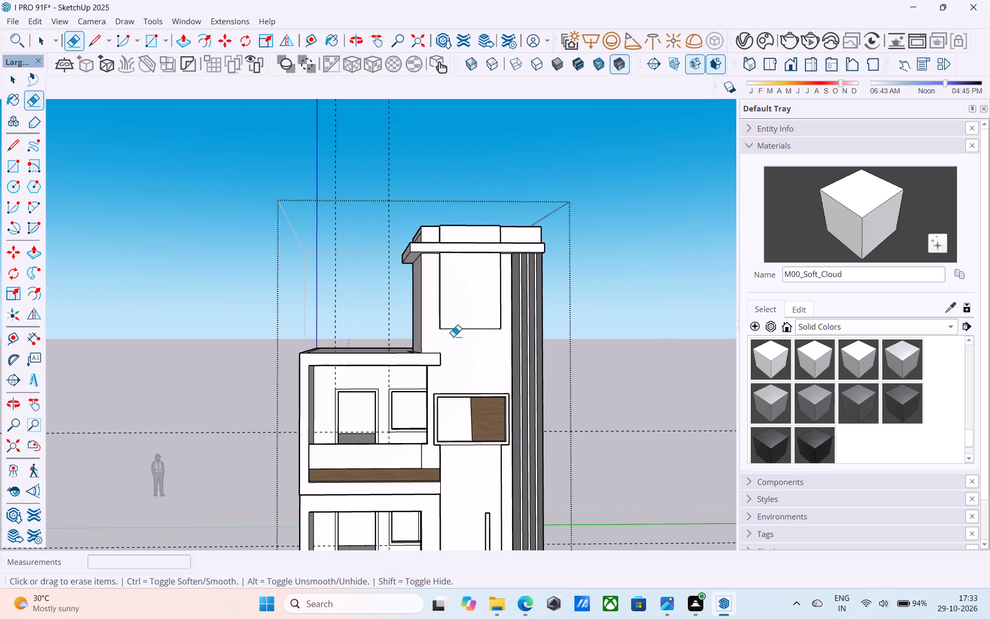
{"action": "middle_click_drag", "start_coordinate": [464, 390], "coordinate": [479, 486]}
{"action": "scroll", "coordinate": [467, 416], "scroll_direction": "up", "scroll_amount": 5}
{"action": "middle_click_drag", "start_coordinate": [479, 394], "coordinate": [529, 353]}
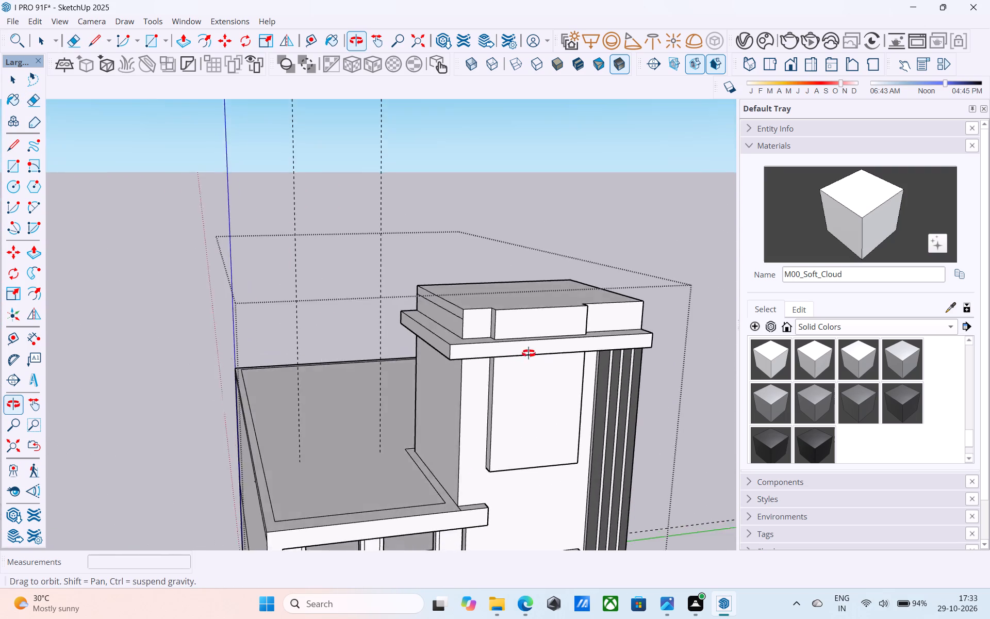
{"action": "middle_click_drag", "start_coordinate": [529, 353], "coordinate": [533, 338]}
{"action": "scroll", "coordinate": [533, 338], "scroll_direction": "up", "scroll_amount": 1}
{"action": "scroll", "coordinate": [534, 336], "scroll_direction": "down", "scroll_amount": 6}
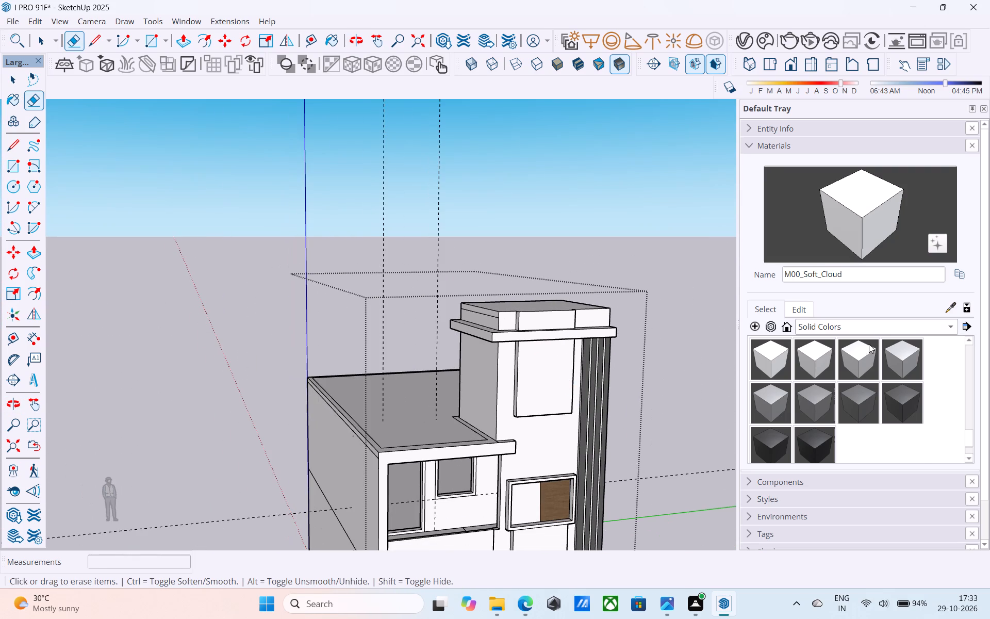
Paint the tower's upper raised panel, its parapet section and the lower facade panel with L02_Bubblegum_Pop from Solid Colors.
{"action": "scroll", "coordinate": [852, 357], "scroll_direction": "up", "scroll_amount": 4}
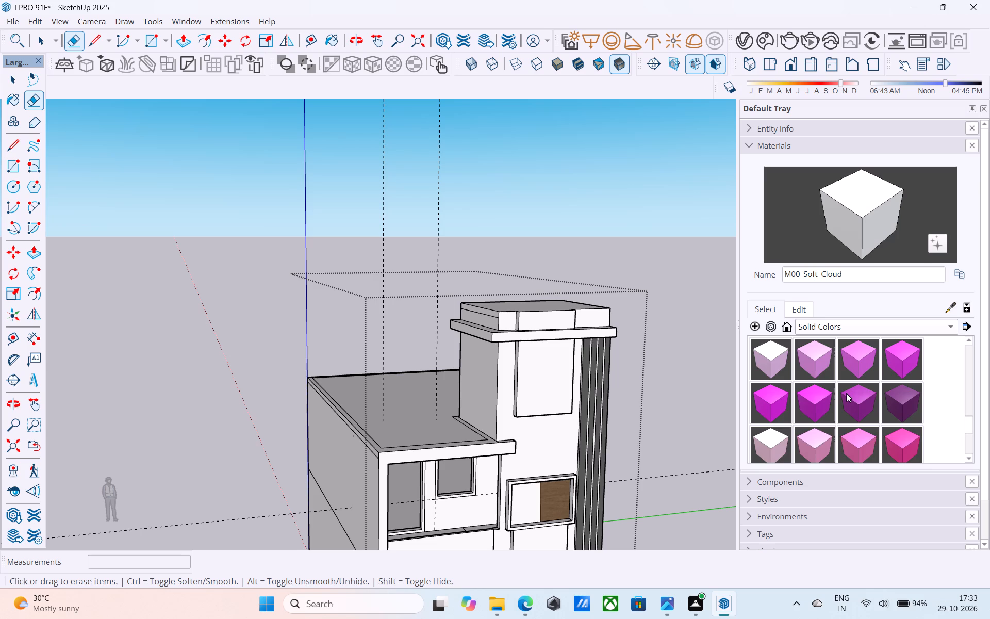
{"action": "scroll", "coordinate": [846, 393], "scroll_direction": "down", "scroll_amount": 1}
{"action": "left_click", "coordinate": [821, 402]}
{"action": "scroll", "coordinate": [558, 373], "scroll_direction": "up", "scroll_amount": 4}
{"action": "left_click", "coordinate": [547, 368]}
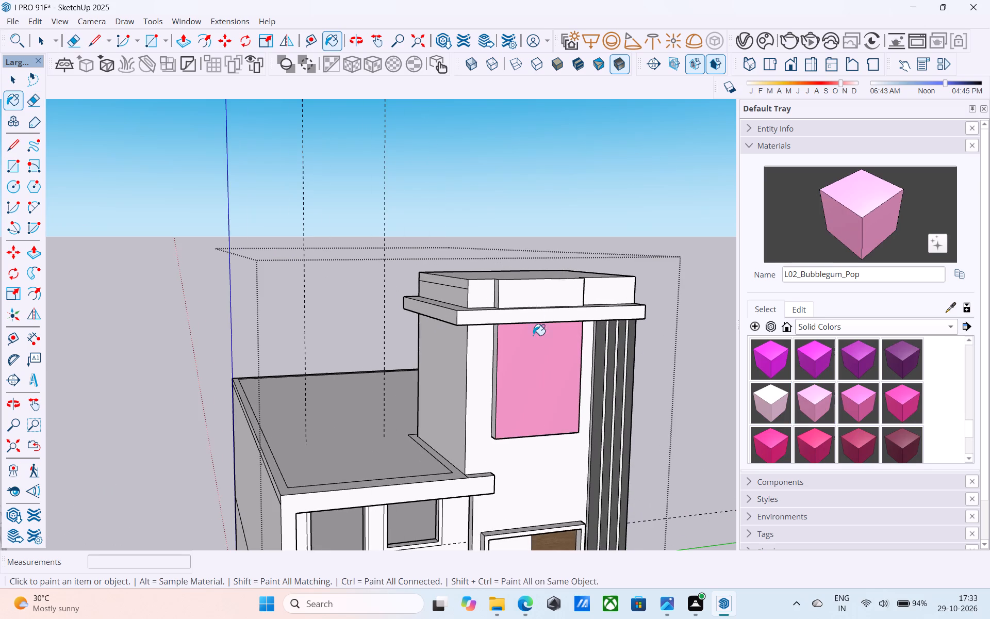
{"action": "left_click", "coordinate": [531, 300]}
{"action": "scroll", "coordinate": [536, 296], "scroll_direction": "down", "scroll_amount": 10}
{"action": "scroll", "coordinate": [559, 476], "scroll_direction": "up", "scroll_amount": 5}
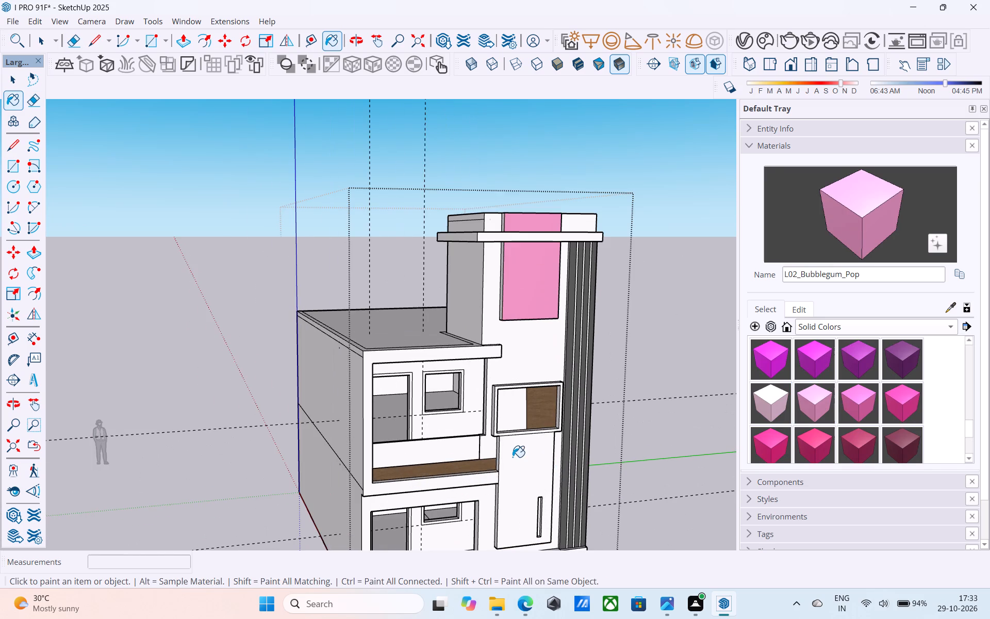
{"action": "left_click", "coordinate": [513, 457]}
Paint the front wall around the pink panels with Carpet_04_1K from the Fabric materials.
{"action": "scroll", "coordinate": [519, 445], "scroll_direction": "down", "scroll_amount": 6}
{"action": "middle_click_drag", "start_coordinate": [530, 455], "coordinate": [516, 450]}
{"action": "scroll", "coordinate": [621, 441], "scroll_direction": "down", "scroll_amount": 5}
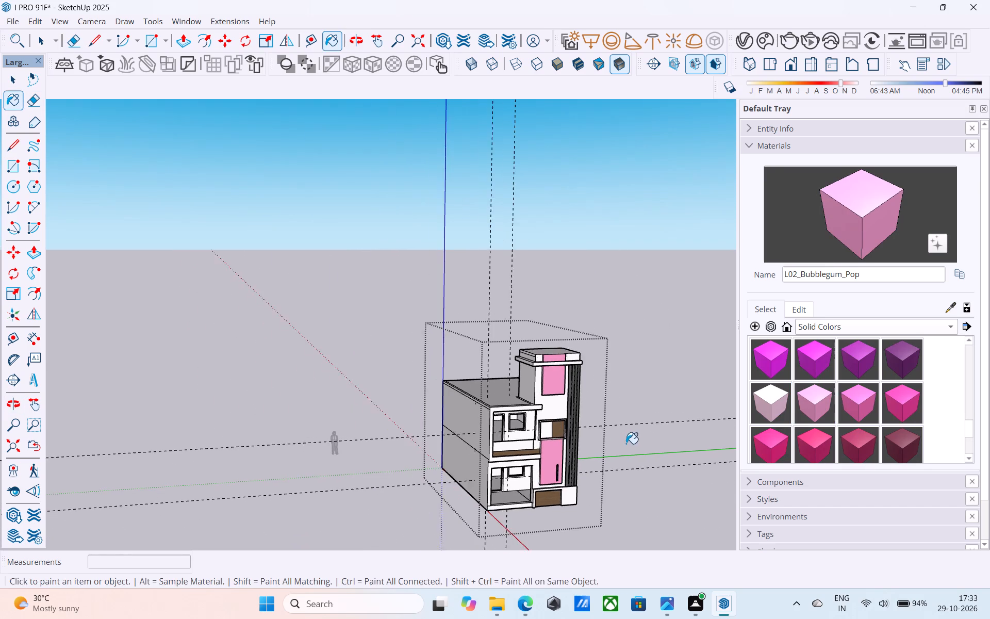
{"action": "middle_click_drag", "start_coordinate": [625, 444], "coordinate": [609, 442]}
{"action": "scroll", "coordinate": [835, 401], "scroll_direction": "up", "scroll_amount": 5}
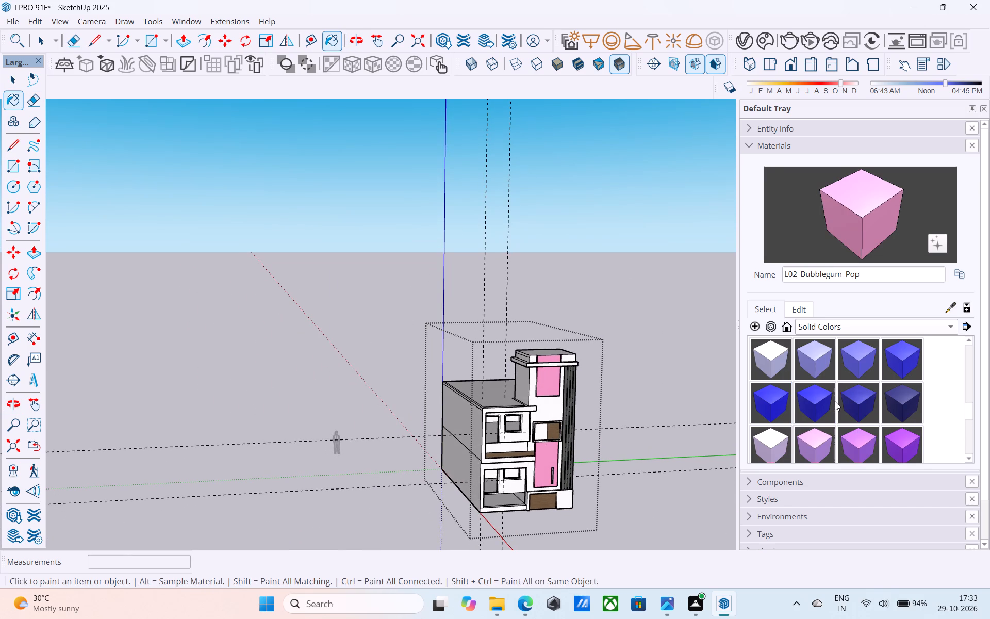
{"action": "scroll", "coordinate": [835, 401], "scroll_direction": "up", "scroll_amount": 3}
{"action": "scroll", "coordinate": [835, 401], "scroll_direction": "down", "scroll_amount": 2}
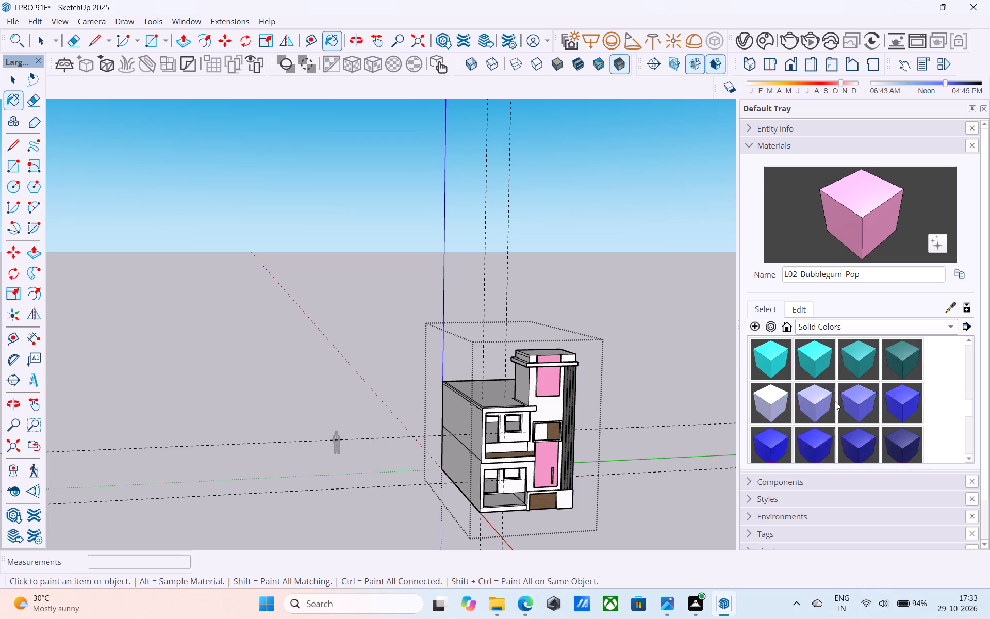
{"action": "scroll", "coordinate": [835, 401], "scroll_direction": "down", "scroll_amount": 1}
{"action": "scroll", "coordinate": [835, 401], "scroll_direction": "up", "scroll_amount": 6}
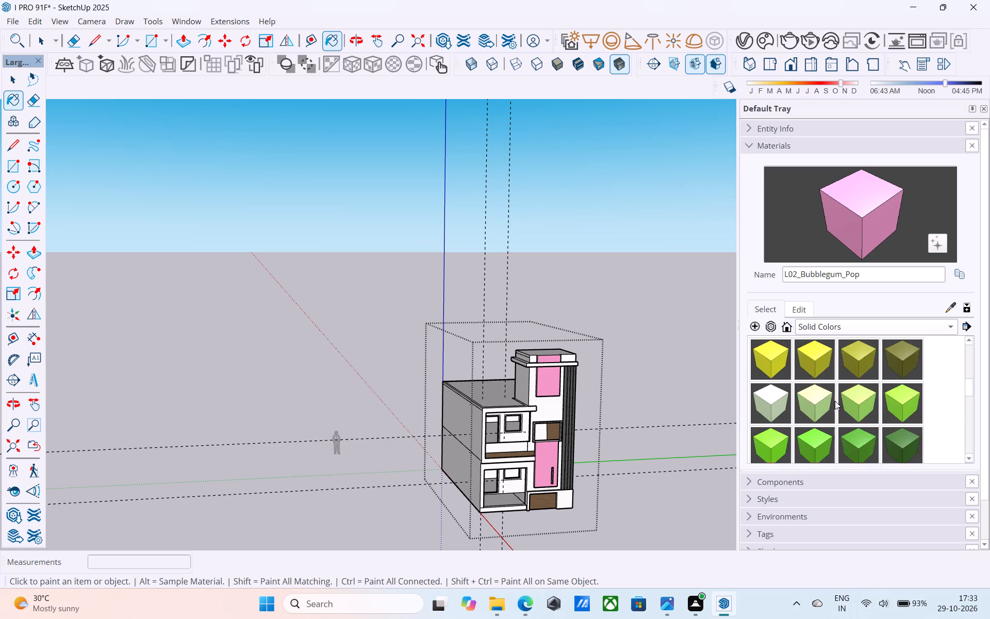
{"action": "scroll", "coordinate": [835, 401], "scroll_direction": "up", "scroll_amount": 4}
{"action": "left_click", "coordinate": [836, 319]}
{"action": "left_click", "coordinate": [839, 236]}
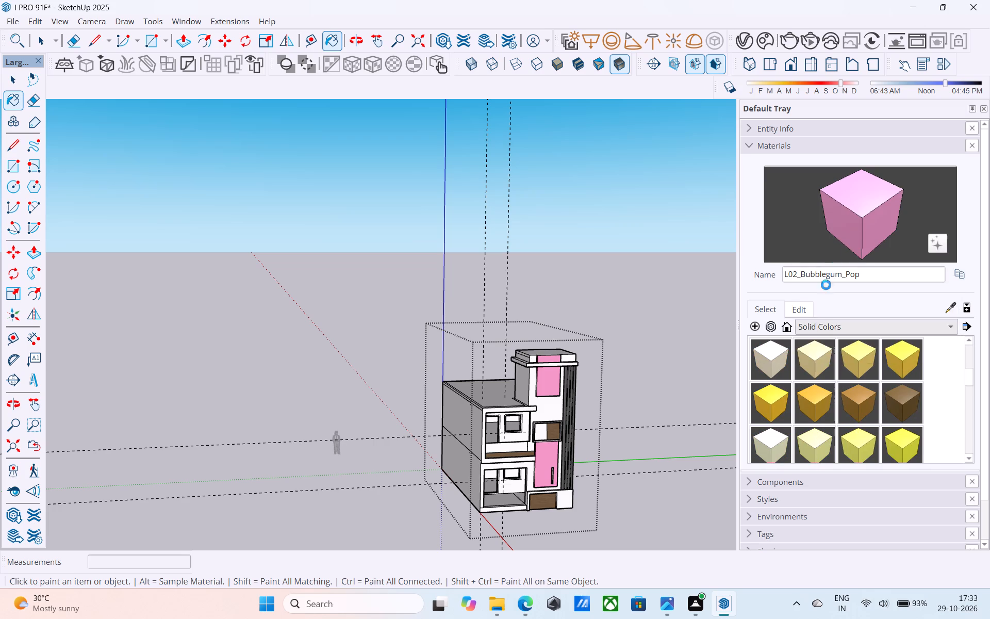
{"action": "left_click", "coordinate": [810, 365]}
{"action": "scroll", "coordinate": [523, 462], "scroll_direction": "up", "scroll_amount": 8}
{"action": "left_click_drag", "start_coordinate": [560, 368], "coordinate": [563, 362]}
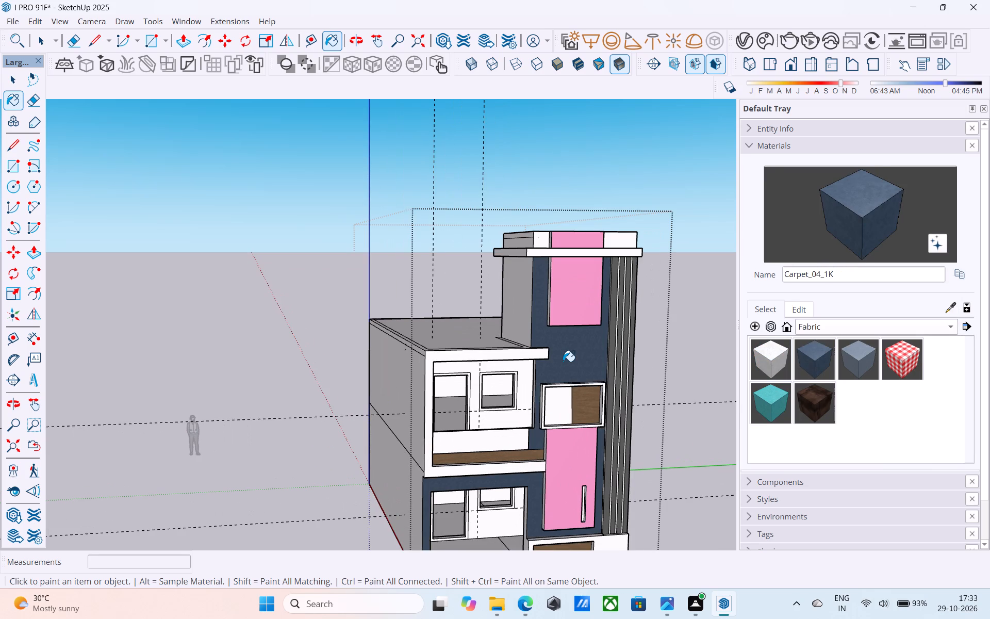
Edit the Carpet_04_1K material's colour to a brighter, more saturated blue.
{"action": "scroll", "coordinate": [563, 362], "scroll_direction": "down", "scroll_amount": 6}
{"action": "middle_click_drag", "start_coordinate": [580, 441], "coordinate": [553, 422]}
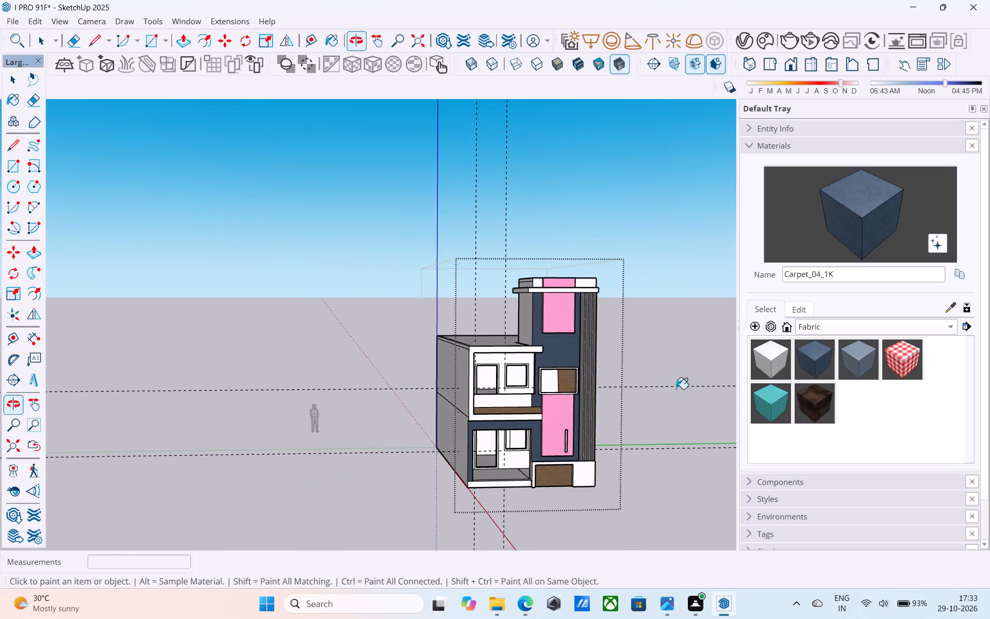
{"action": "left_click", "coordinate": [810, 309]}
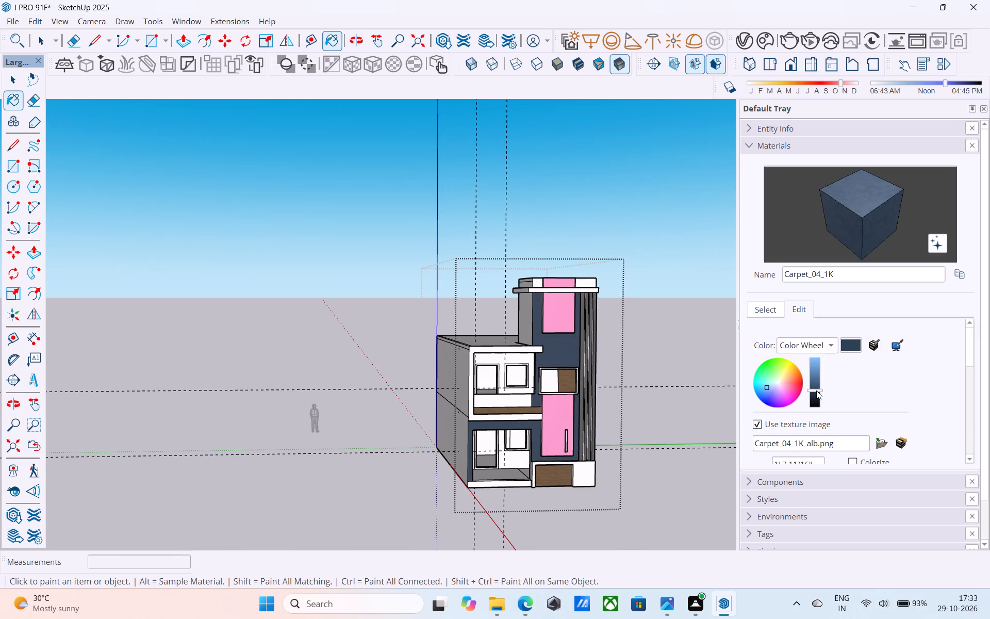
{"action": "left_click_drag", "start_coordinate": [816, 390], "coordinate": [816, 380]}
{"action": "left_click", "coordinate": [766, 388]}
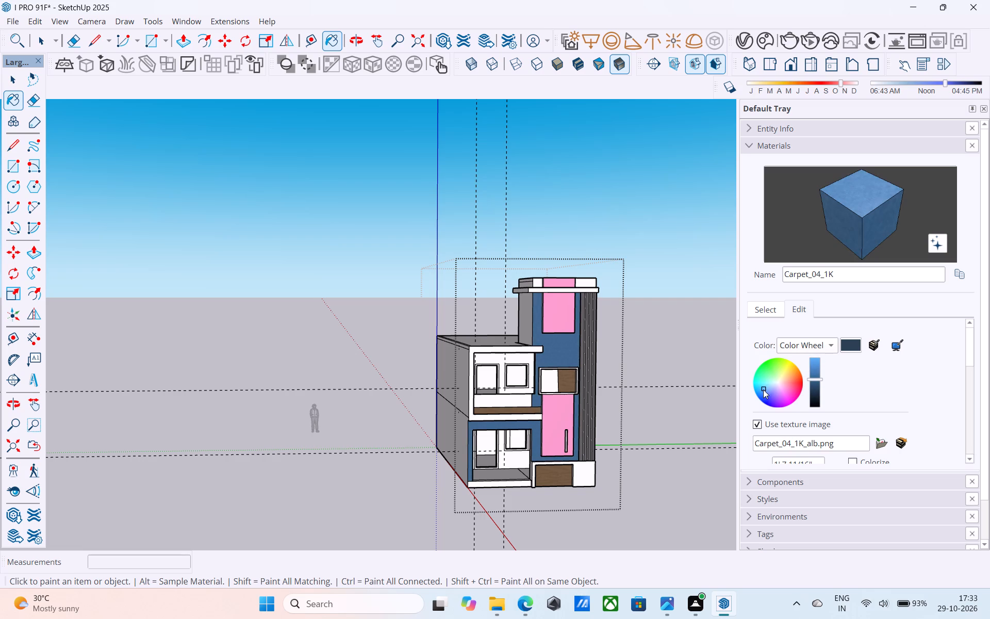
{"action": "left_click_drag", "start_coordinate": [811, 381], "coordinate": [808, 370]}
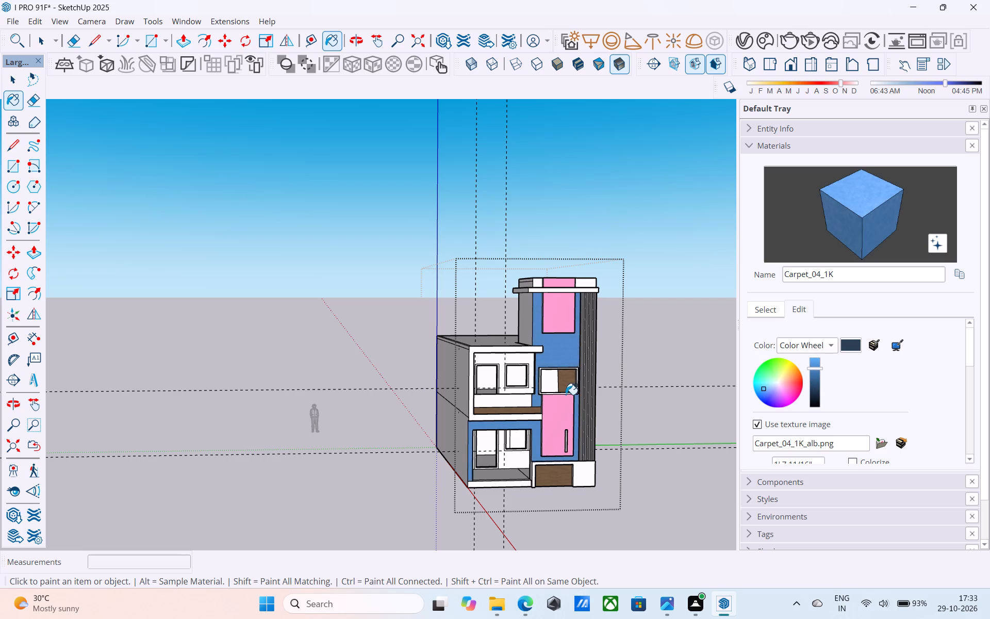
Examine the blue and pink front facade up close, from the front and at an angle.
{"action": "middle_click_drag", "start_coordinate": [566, 395], "coordinate": [540, 373]}
{"action": "scroll", "coordinate": [520, 374], "scroll_direction": "up", "scroll_amount": 6}
{"action": "scroll", "coordinate": [496, 456], "scroll_direction": "down", "scroll_amount": 2}
{"action": "scroll", "coordinate": [554, 288], "scroll_direction": "up", "scroll_amount": 5}
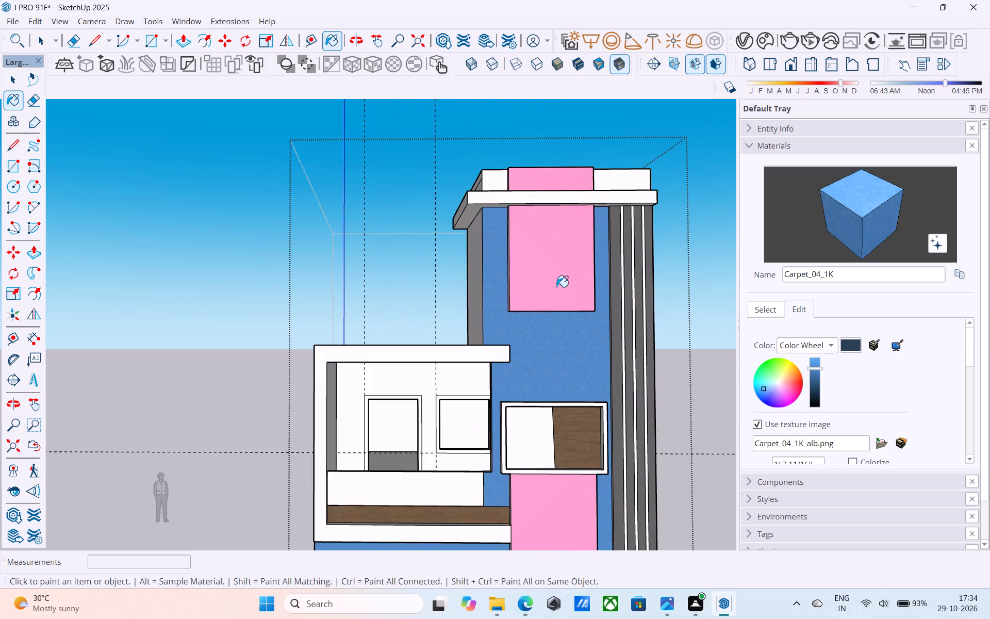
{"action": "middle_click_drag", "start_coordinate": [546, 309], "coordinate": [536, 315]}
{"action": "scroll", "coordinate": [537, 316], "scroll_direction": "up", "scroll_amount": 1}
{"action": "scroll", "coordinate": [542, 328], "scroll_direction": "down", "scroll_amount": 4}
{"action": "middle_click_drag", "start_coordinate": [540, 371], "coordinate": [563, 376]}
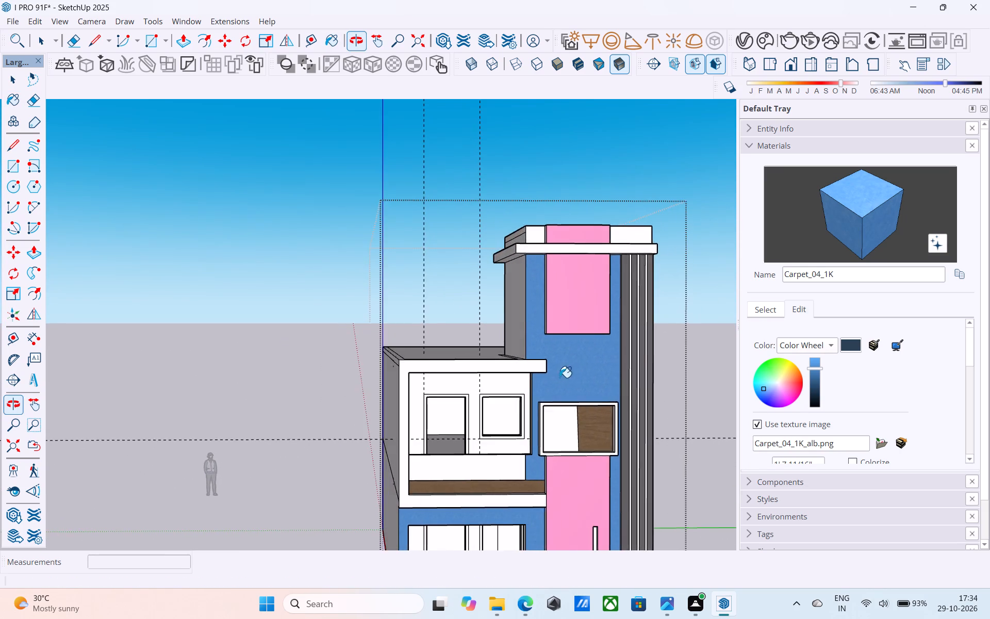
{"action": "scroll", "coordinate": [489, 364], "scroll_direction": "down", "scroll_amount": 4}
{"action": "middle_click_drag", "start_coordinate": [484, 421], "coordinate": [454, 403]}
{"action": "scroll", "coordinate": [467, 407], "scroll_direction": "up", "scroll_amount": 6}
Save the model.
{"action": "key", "text": "space"}
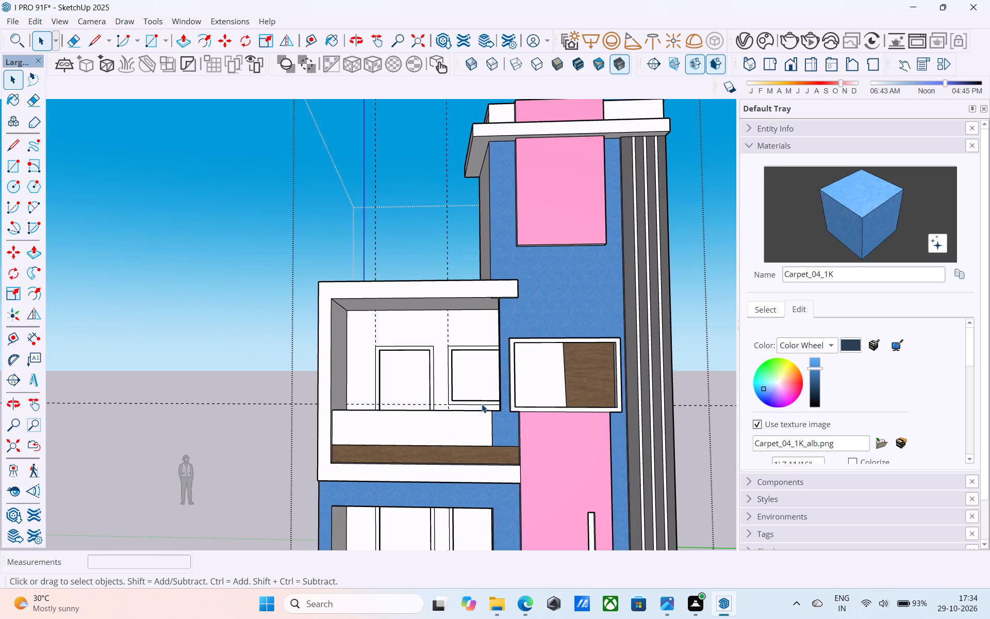
{"action": "key", "text": "ctrl+s"}
Examine the front facade from below and the long side wall beside the grooved strips.
{"action": "scroll", "coordinate": [482, 404], "scroll_direction": "down", "scroll_amount": 5}
{"action": "middle_click_drag", "start_coordinate": [476, 430], "coordinate": [438, 369]}
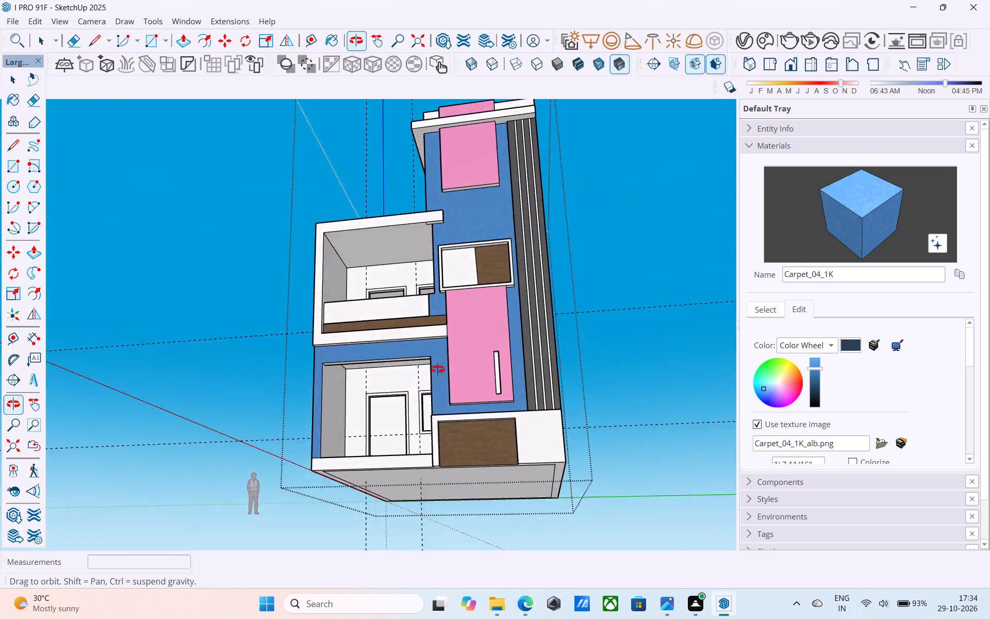
{"action": "middle_click_drag", "start_coordinate": [438, 369], "coordinate": [431, 401]}
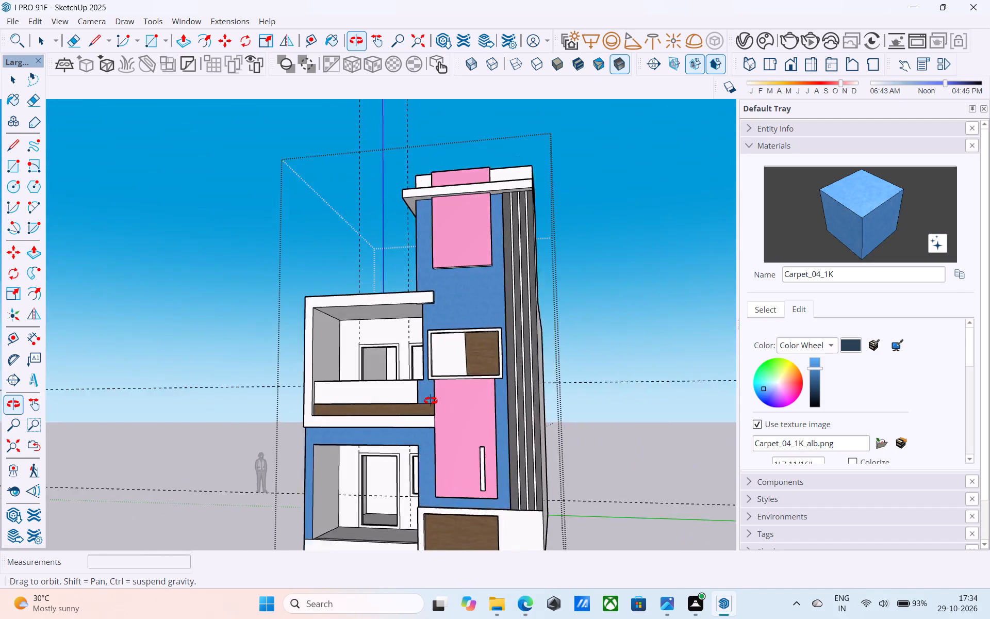
{"action": "middle_click_drag", "start_coordinate": [431, 401], "coordinate": [381, 358]}
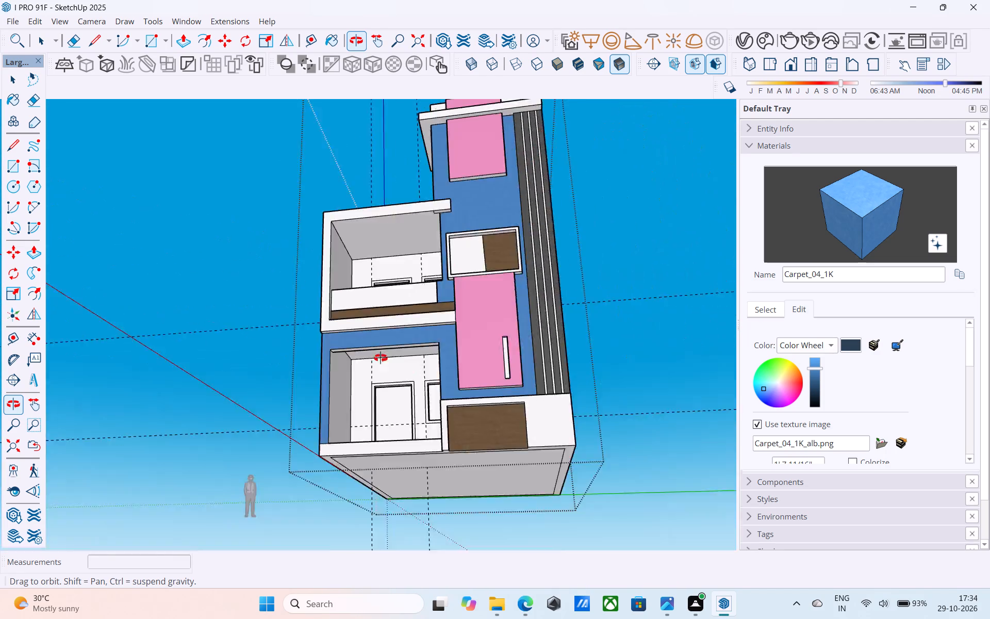
{"action": "middle_click_drag", "start_coordinate": [381, 358], "coordinate": [349, 431]}
{"action": "scroll", "coordinate": [520, 426], "scroll_direction": "up", "scroll_amount": 5}
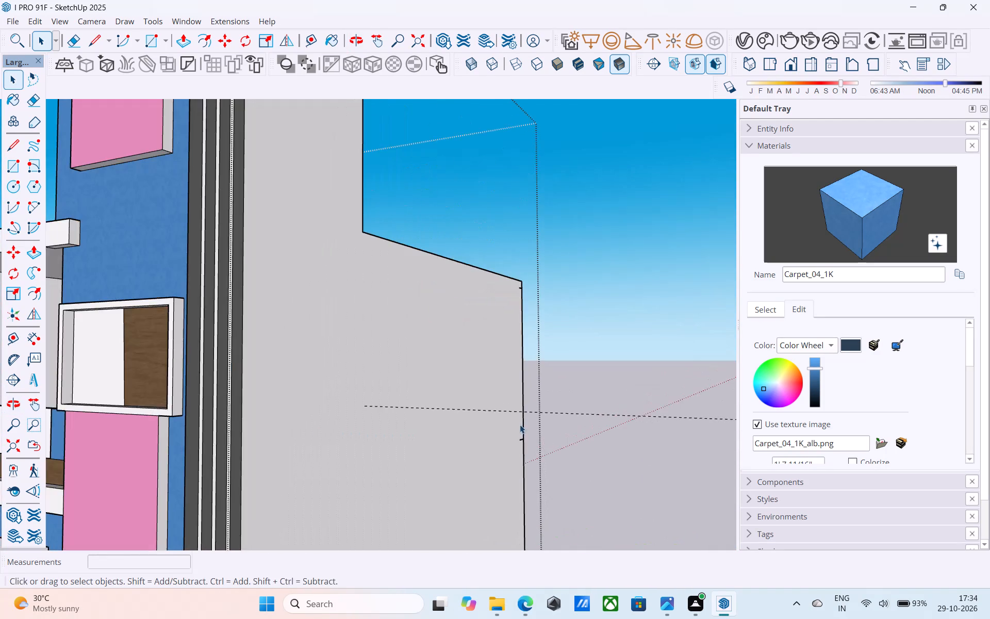
{"action": "middle_click_drag", "start_coordinate": [520, 425], "coordinate": [370, 432]}
{"action": "scroll", "coordinate": [589, 389], "scroll_direction": "down", "scroll_amount": 8}
{"action": "middle_click_drag", "start_coordinate": [513, 447], "coordinate": [443, 452]}
{"action": "scroll", "coordinate": [306, 451], "scroll_direction": "up", "scroll_amount": 5}
{"action": "scroll", "coordinate": [439, 414], "scroll_direction": "down", "scroll_amount": 7}
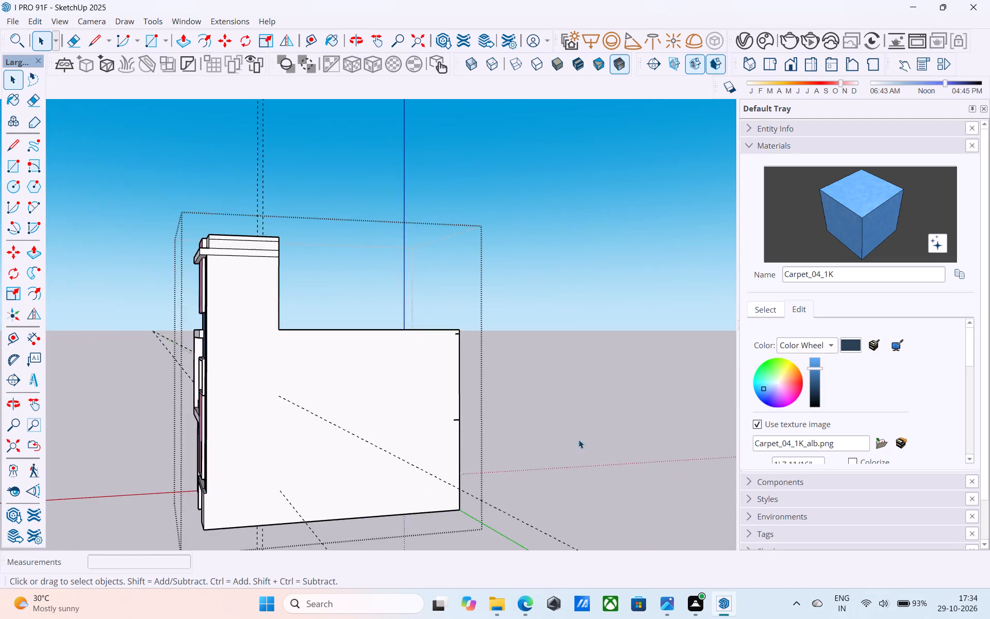
Erase the two short stray edges on the long side wall at the rear corner, below the roofline and at floor level.
{"action": "middle_click_drag", "start_coordinate": [496, 452], "coordinate": [373, 444]}
{"action": "scroll", "coordinate": [387, 328], "scroll_direction": "up", "scroll_amount": 4}
{"action": "scroll", "coordinate": [329, 334], "scroll_direction": "up", "scroll_amount": 7}
{"action": "key", "text": "e"}
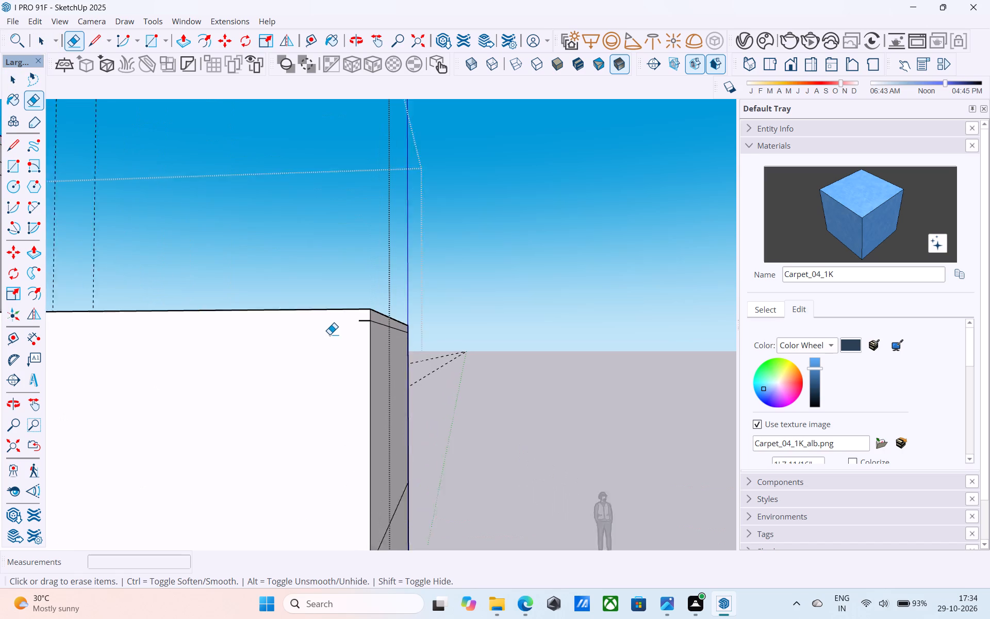
{"action": "scroll", "coordinate": [329, 334], "scroll_direction": "up", "scroll_amount": 3}
{"action": "left_click", "coordinate": [376, 315]}
{"action": "scroll", "coordinate": [401, 277], "scroll_direction": "down", "scroll_amount": 9}
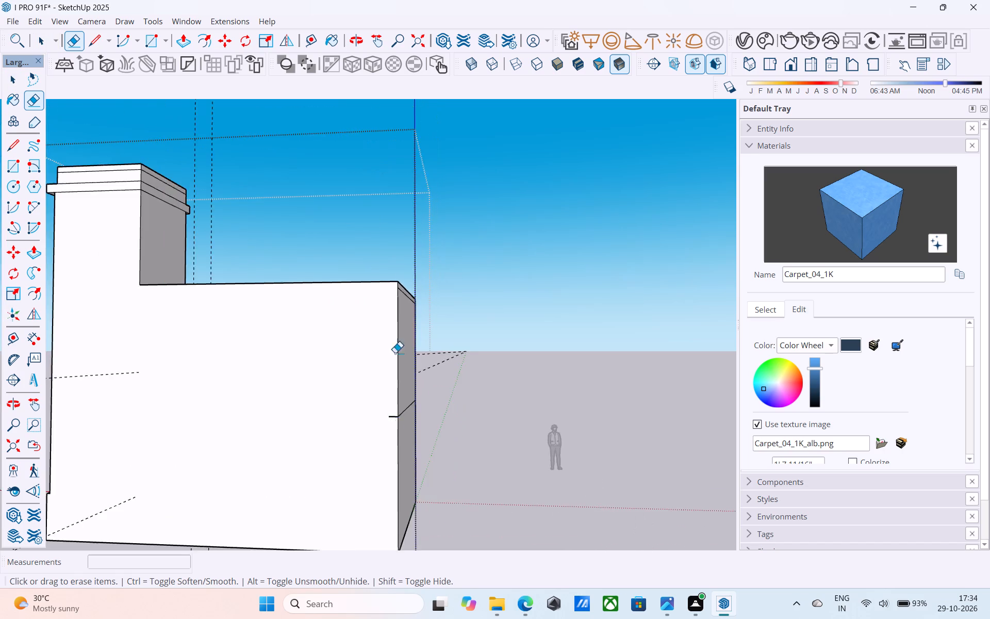
{"action": "scroll", "coordinate": [389, 432], "scroll_direction": "up", "scroll_amount": 5}
{"action": "left_click", "coordinate": [395, 403]}
{"action": "scroll", "coordinate": [390, 423], "scroll_direction": "down", "scroll_amount": 4}
{"action": "middle_click", "coordinate": [391, 424]}
{"action": "scroll", "coordinate": [387, 421], "scroll_direction": "up", "scroll_amount": 5}
{"action": "left_click", "coordinate": [393, 398]}
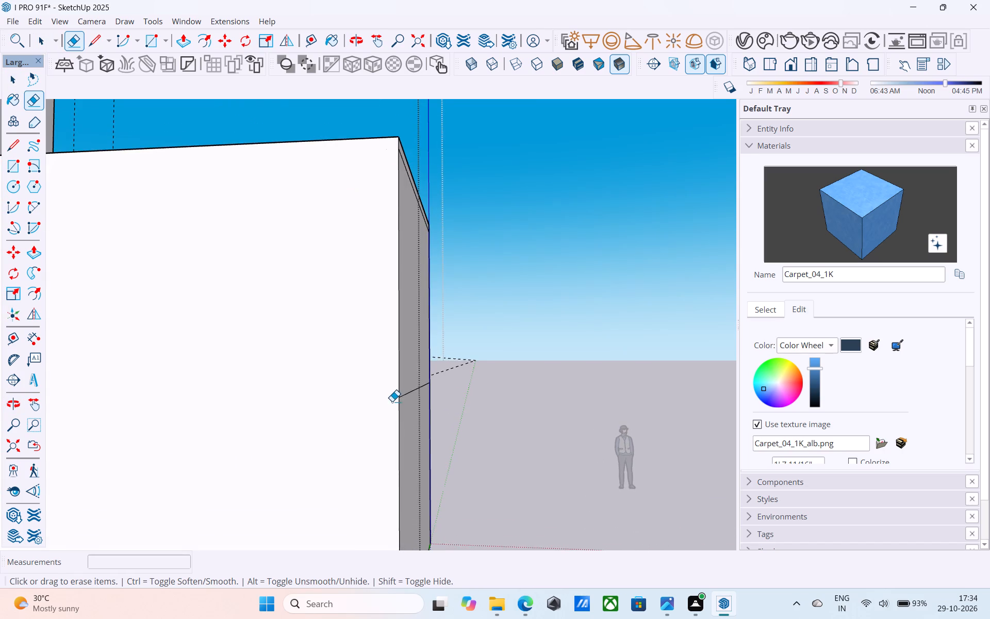
Paint the tower's side wall facing the flat roof with the blue Carpet_04_1K material.
{"action": "scroll", "coordinate": [393, 403], "scroll_direction": "down", "scroll_amount": 2}
{"action": "middle_click_drag", "start_coordinate": [375, 410], "coordinate": [515, 414]}
{"action": "scroll", "coordinate": [519, 413], "scroll_direction": "down", "scroll_amount": 5}
{"action": "middle_click_drag", "start_coordinate": [384, 436], "coordinate": [509, 444]}
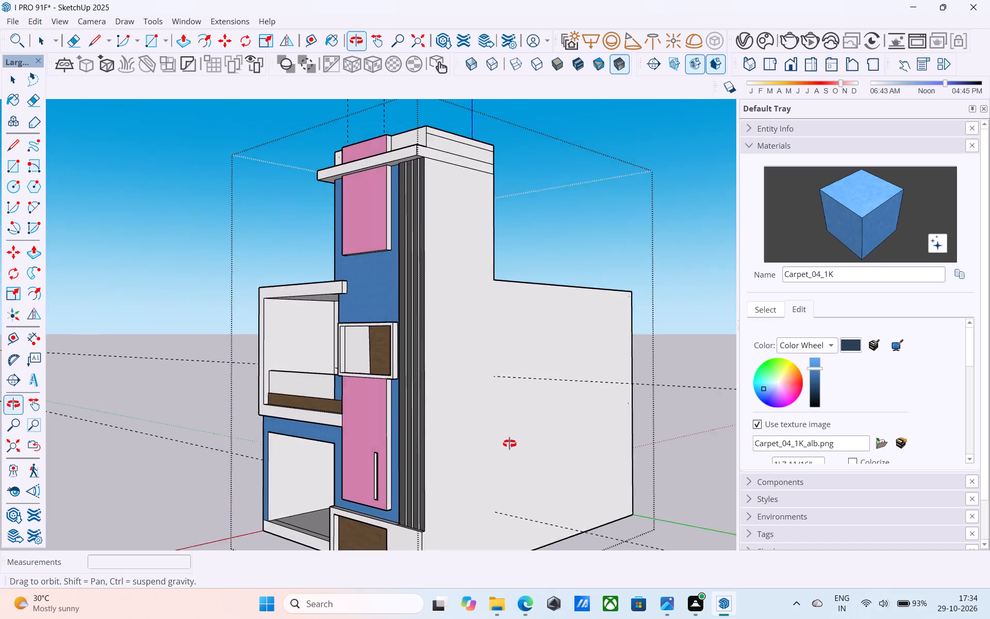
{"action": "middle_click_drag", "start_coordinate": [509, 444], "coordinate": [583, 443]}
{"action": "scroll", "coordinate": [454, 424], "scroll_direction": "down", "scroll_amount": 5}
{"action": "middle_click_drag", "start_coordinate": [455, 430], "coordinate": [537, 430]}
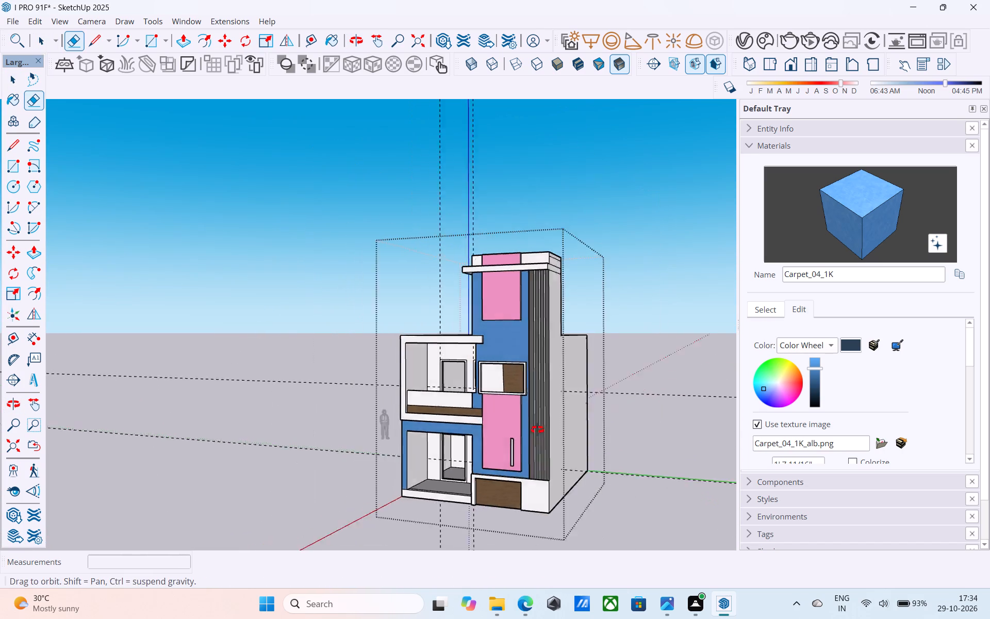
{"action": "middle_click_drag", "start_coordinate": [537, 430], "coordinate": [682, 429]}
{"action": "left_click", "coordinate": [895, 213]}
{"action": "scroll", "coordinate": [609, 314], "scroll_direction": "up", "scroll_amount": 5}
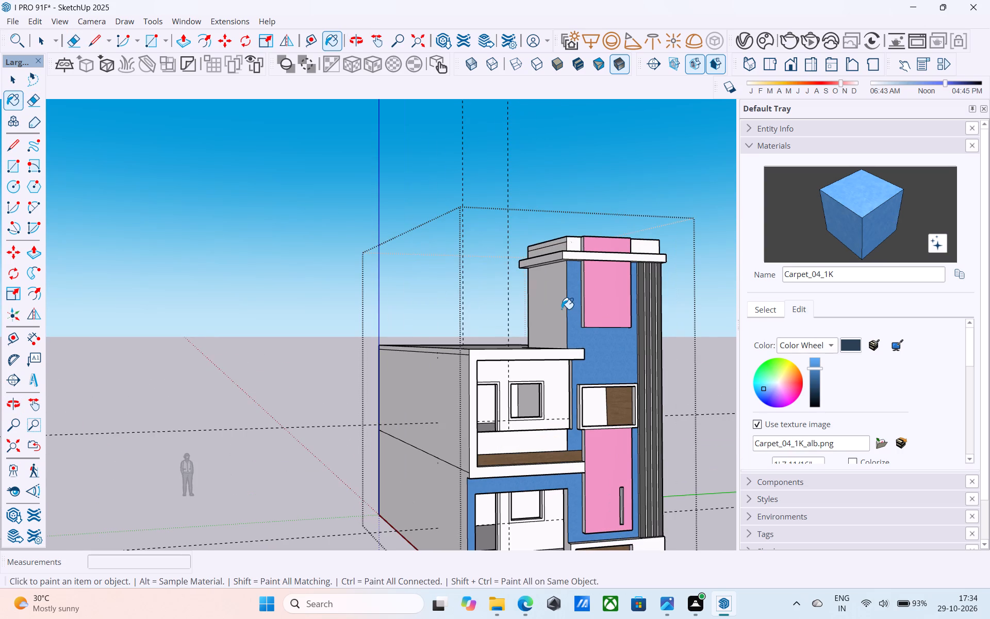
{"action": "left_click", "coordinate": [562, 309]}
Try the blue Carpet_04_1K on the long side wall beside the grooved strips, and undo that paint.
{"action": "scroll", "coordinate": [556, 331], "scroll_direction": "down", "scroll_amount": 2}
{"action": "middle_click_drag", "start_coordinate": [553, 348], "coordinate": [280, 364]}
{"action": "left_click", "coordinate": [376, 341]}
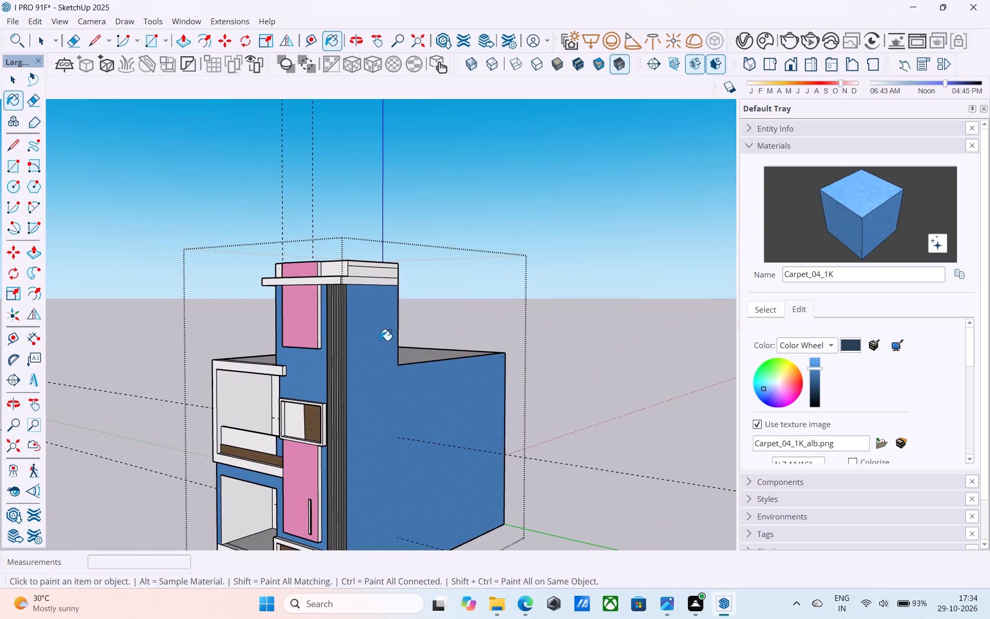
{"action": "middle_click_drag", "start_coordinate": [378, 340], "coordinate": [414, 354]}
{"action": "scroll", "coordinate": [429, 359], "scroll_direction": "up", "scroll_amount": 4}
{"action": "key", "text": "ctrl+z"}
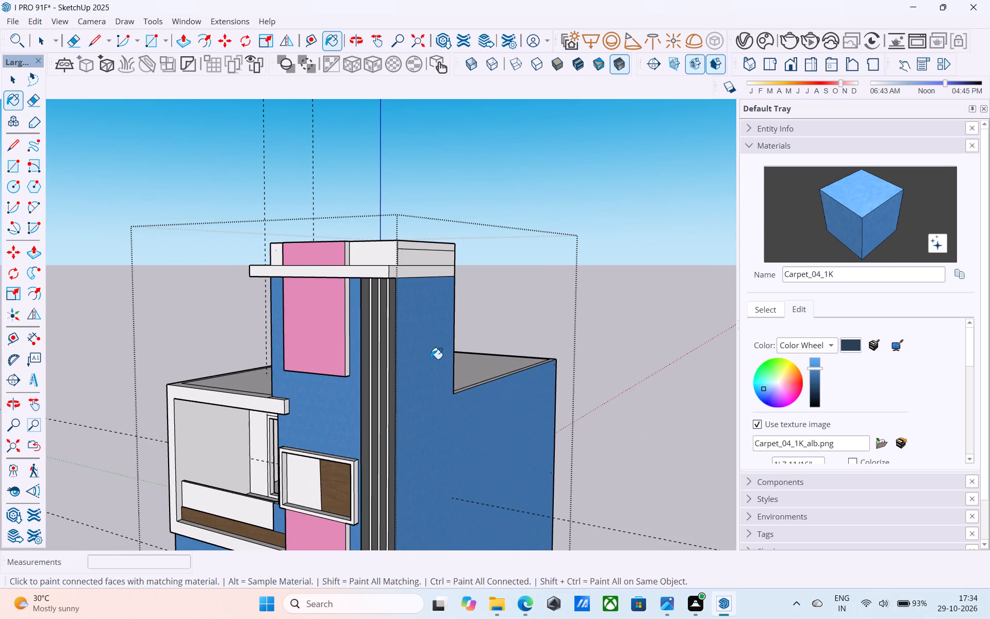
Draw a 22' vertical line down the rear wall from the tower's roof junction, separating the tower's rear face from the lower block.
{"action": "middle_click_drag", "start_coordinate": [431, 359], "coordinate": [352, 388]}
{"action": "key", "text": "l"}
{"action": "scroll", "coordinate": [461, 374], "scroll_direction": "down", "scroll_amount": 5}
{"action": "middle_click_drag", "start_coordinate": [367, 434], "coordinate": [103, 432]}
{"action": "scroll", "coordinate": [147, 400], "scroll_direction": "up", "scroll_amount": 13}
{"action": "left_click", "coordinate": [170, 338]}
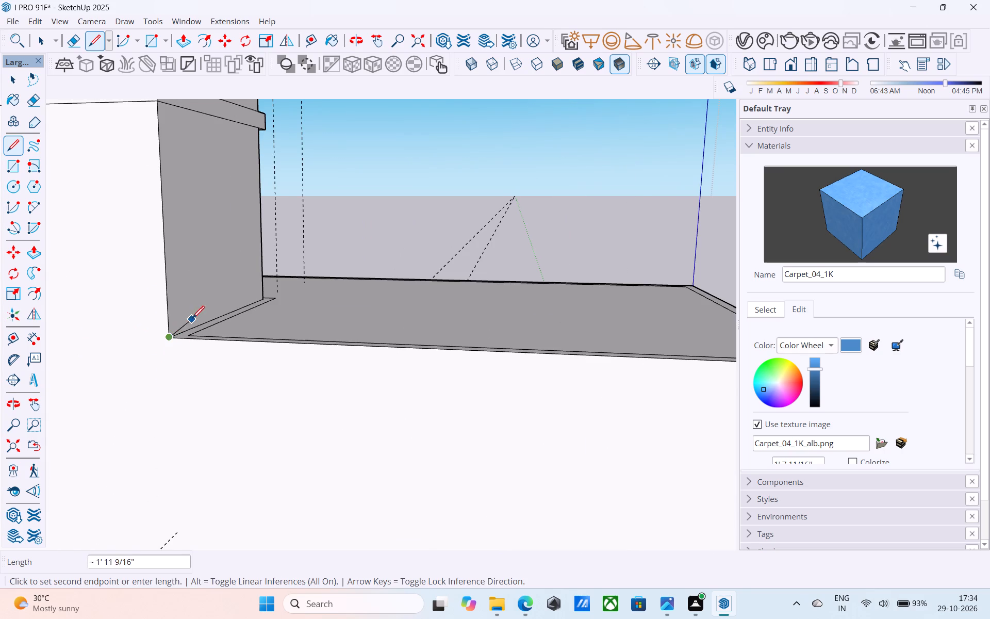
{"action": "scroll", "coordinate": [192, 319], "scroll_direction": "down", "scroll_amount": 11}
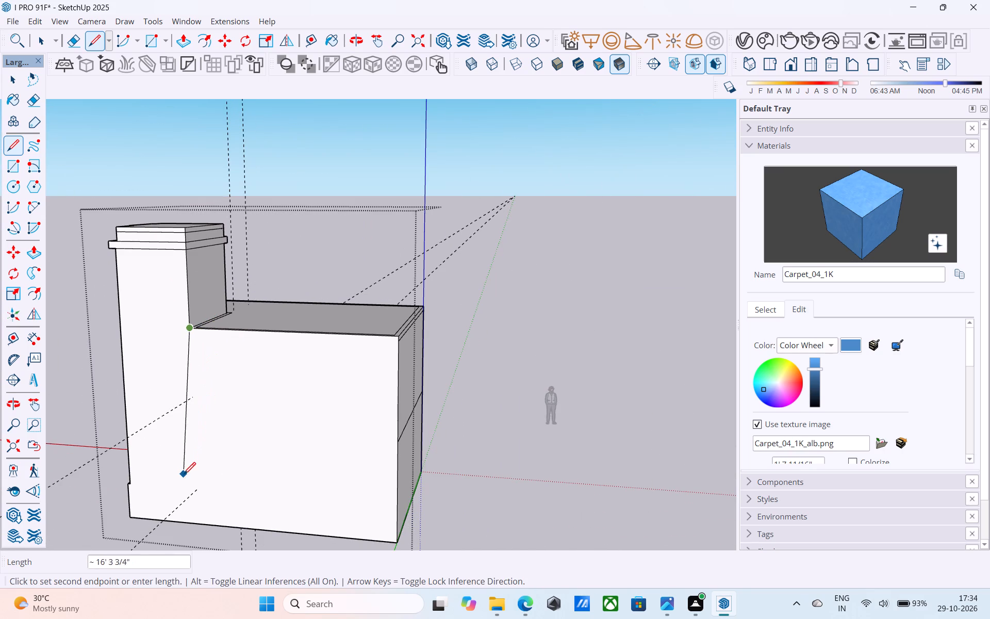
{"action": "left_click", "coordinate": [201, 525]}
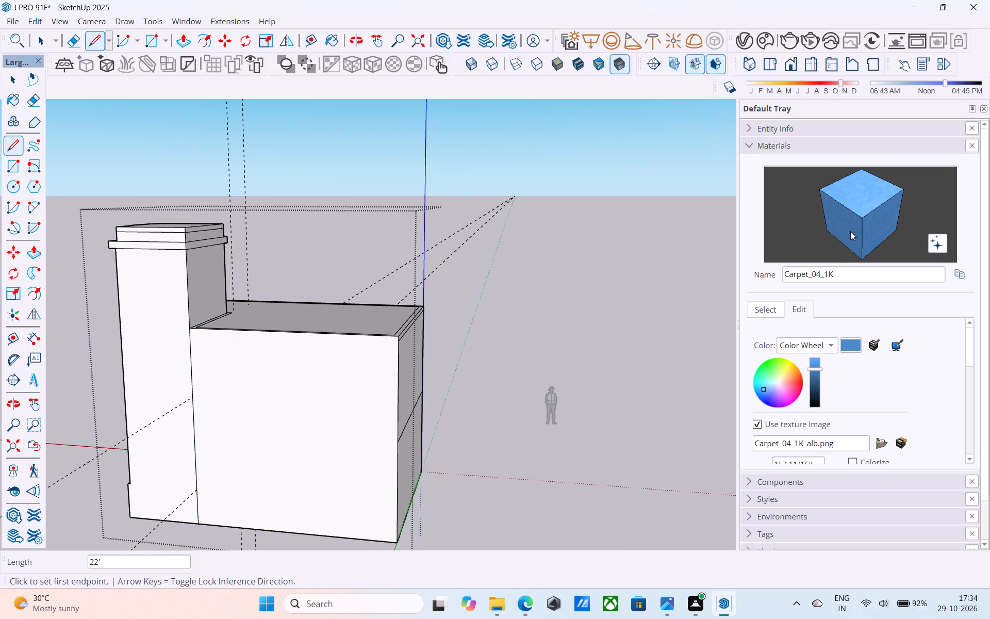
Paint the tower's rear wall and its side wall facing the flat roof with the blue Carpet_04_1K material.
{"action": "left_click", "coordinate": [850, 231]}
{"action": "left_click", "coordinate": [161, 324]}
{"action": "left_click", "coordinate": [214, 291]}
Draw a 1' horizontal line on the blue front wall between the upper pink panel and the framed box window.
{"action": "middle_click_drag", "start_coordinate": [210, 292], "coordinate": [354, 321]}
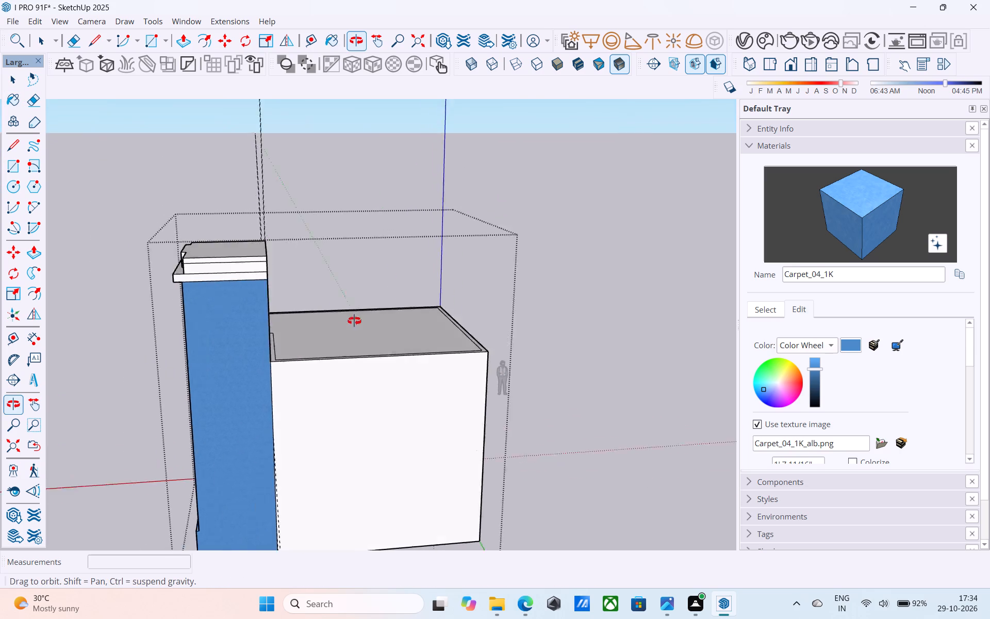
{"action": "middle_click_drag", "start_coordinate": [354, 321], "coordinate": [726, 278]}
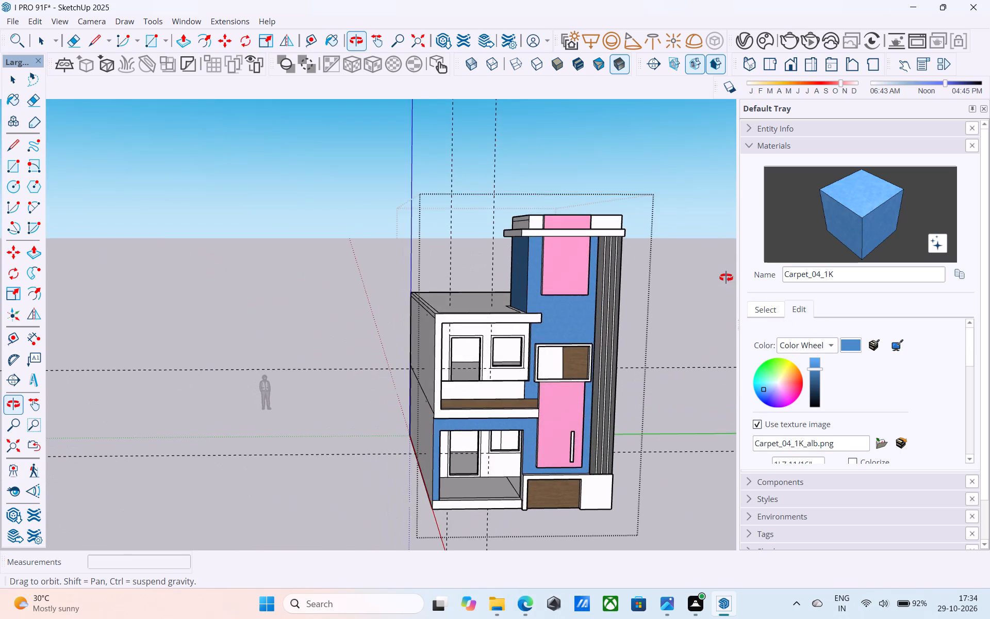
{"action": "middle_click_drag", "start_coordinate": [726, 278], "coordinate": [713, 260]}
{"action": "scroll", "coordinate": [611, 284], "scroll_direction": "up", "scroll_amount": 4}
{"action": "scroll", "coordinate": [465, 390], "scroll_direction": "up", "scroll_amount": 1}
{"action": "scroll", "coordinate": [519, 413], "scroll_direction": "down", "scroll_amount": 4}
{"action": "middle_click_drag", "start_coordinate": [530, 426], "coordinate": [524, 422]}
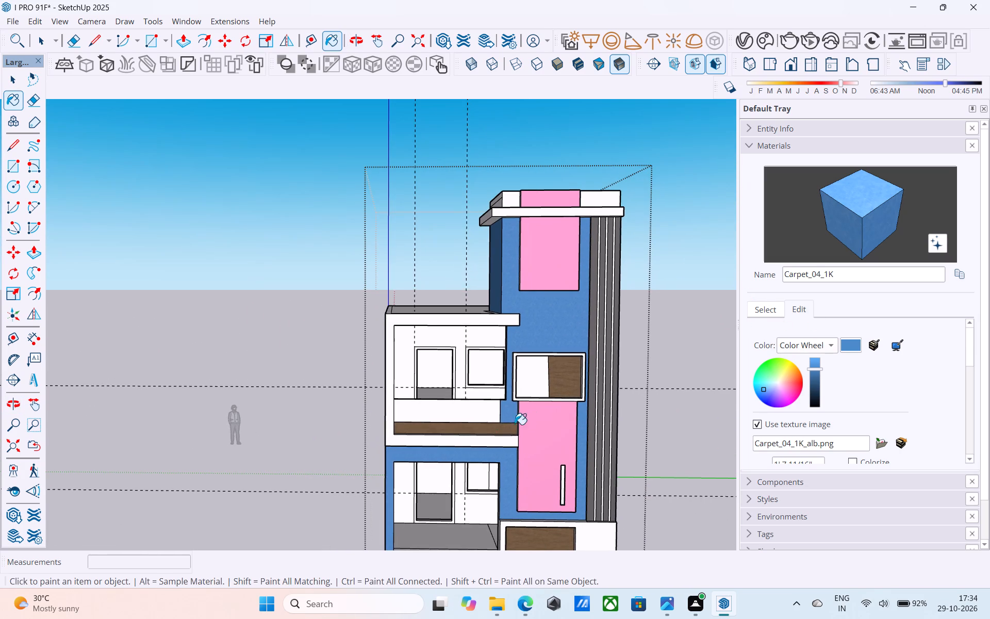
{"action": "scroll", "coordinate": [417, 453], "scroll_direction": "down", "scroll_amount": 2}
{"action": "scroll", "coordinate": [523, 361], "scroll_direction": "up", "scroll_amount": 2}
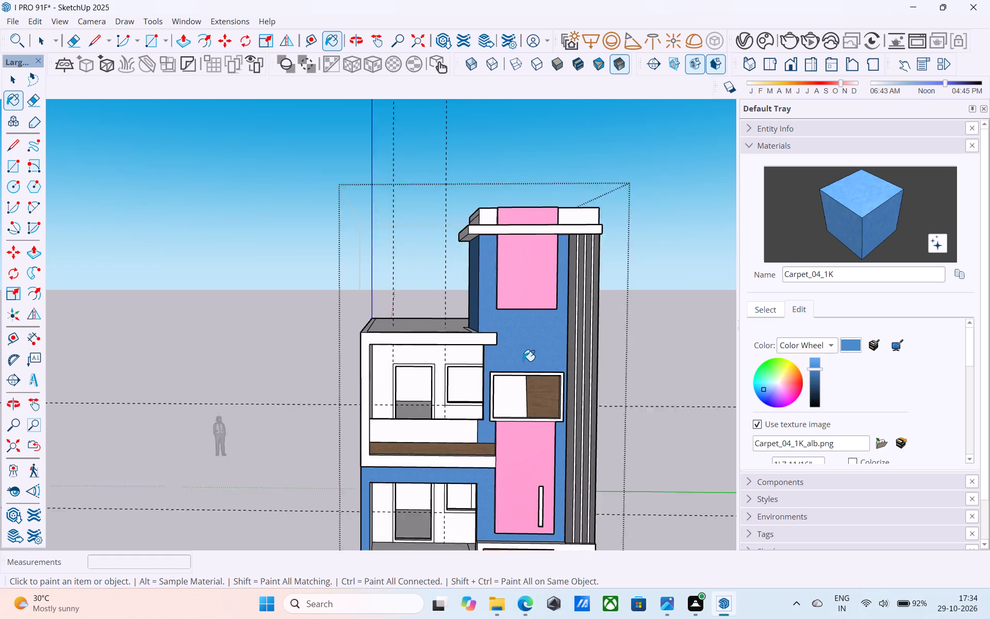
{"action": "scroll", "coordinate": [523, 361], "scroll_direction": "up", "scroll_amount": 6}
{"action": "key", "text": "space"}
{"action": "scroll", "coordinate": [535, 337], "scroll_direction": "up", "scroll_amount": 3}
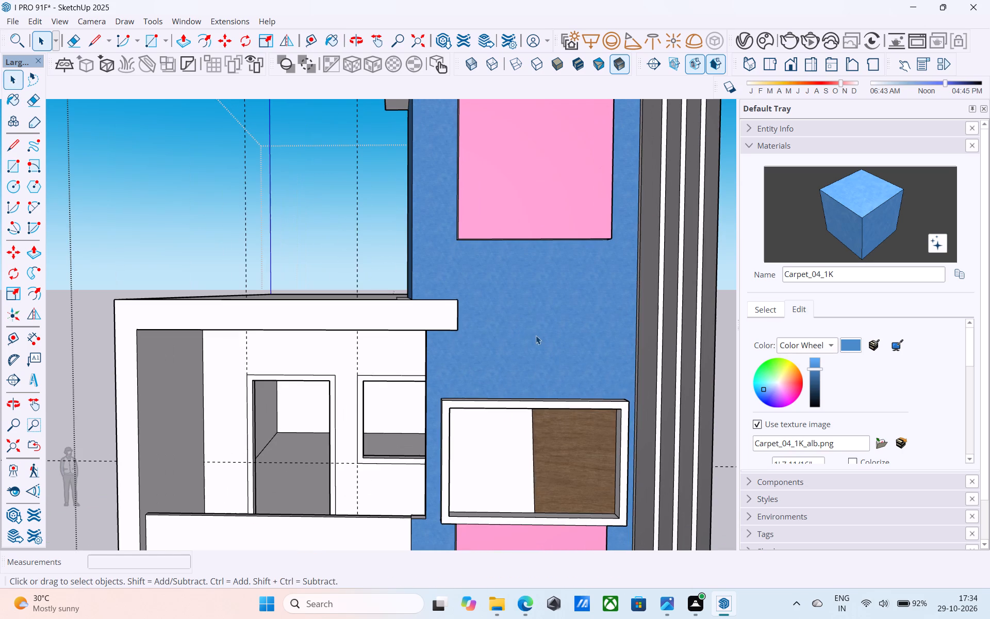
{"action": "scroll", "coordinate": [539, 312], "scroll_direction": "up", "scroll_amount": 2}
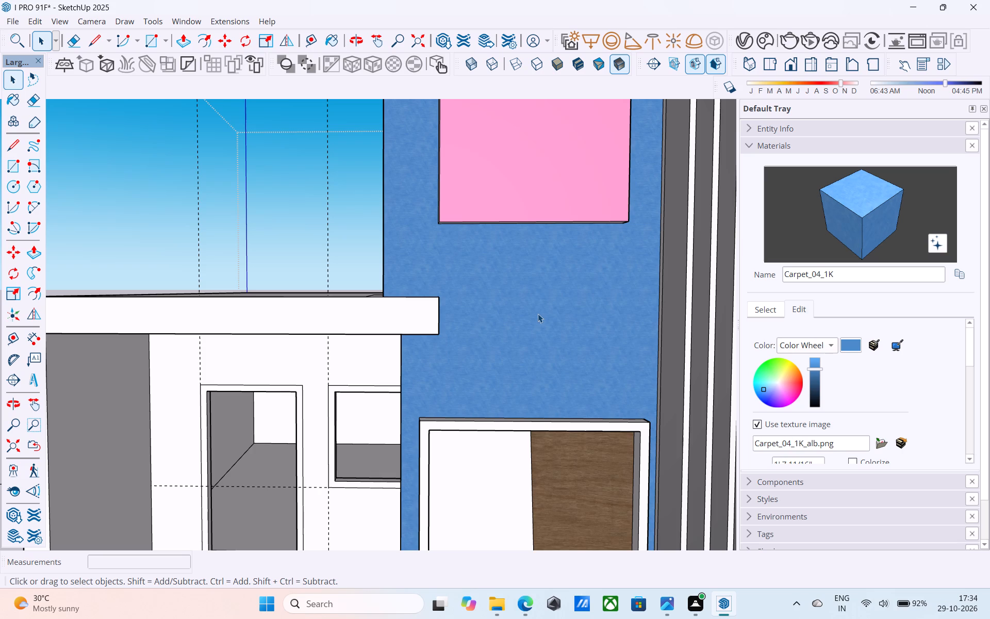
{"action": "key", "text": "l"}
{"action": "scroll", "coordinate": [538, 314], "scroll_direction": "up", "scroll_amount": 1}
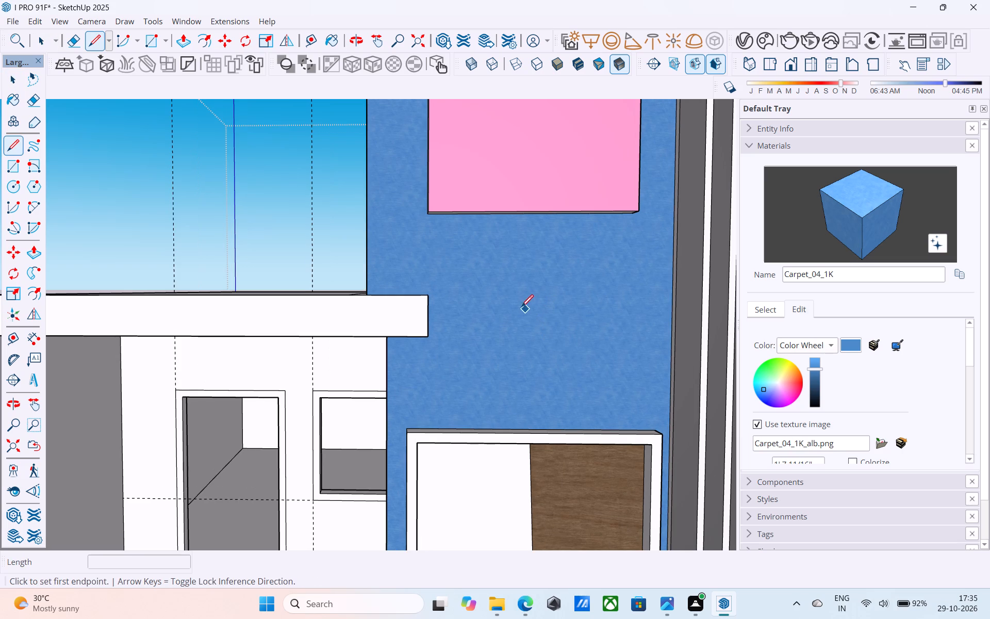
{"action": "left_click", "coordinate": [513, 296]}
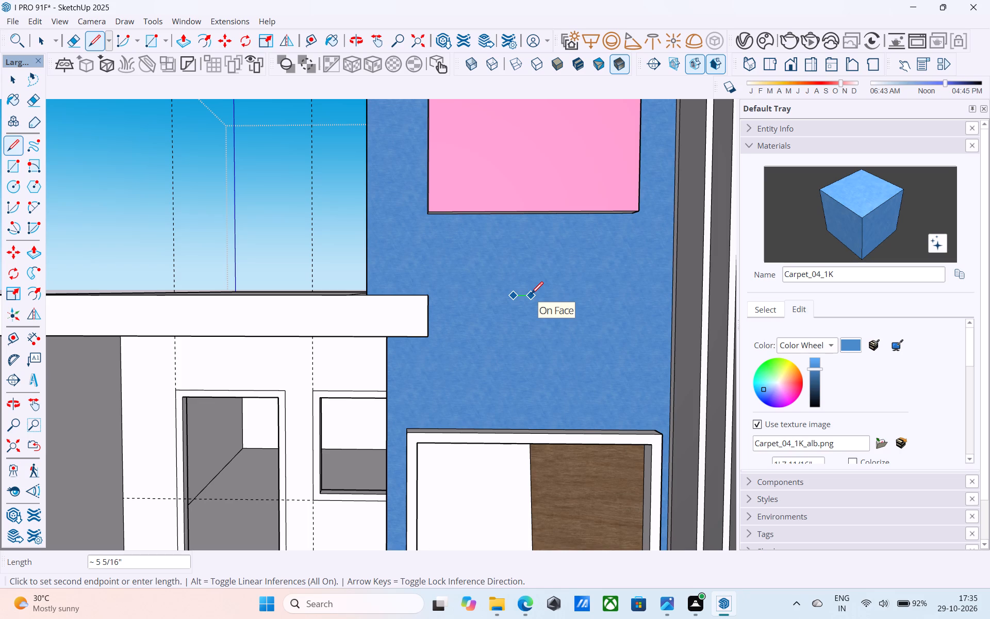
{"action": "key", "text": "4"}
{"action": "key", "text": "shift+quotedbl"}
{"action": "key", "text": "Return"}
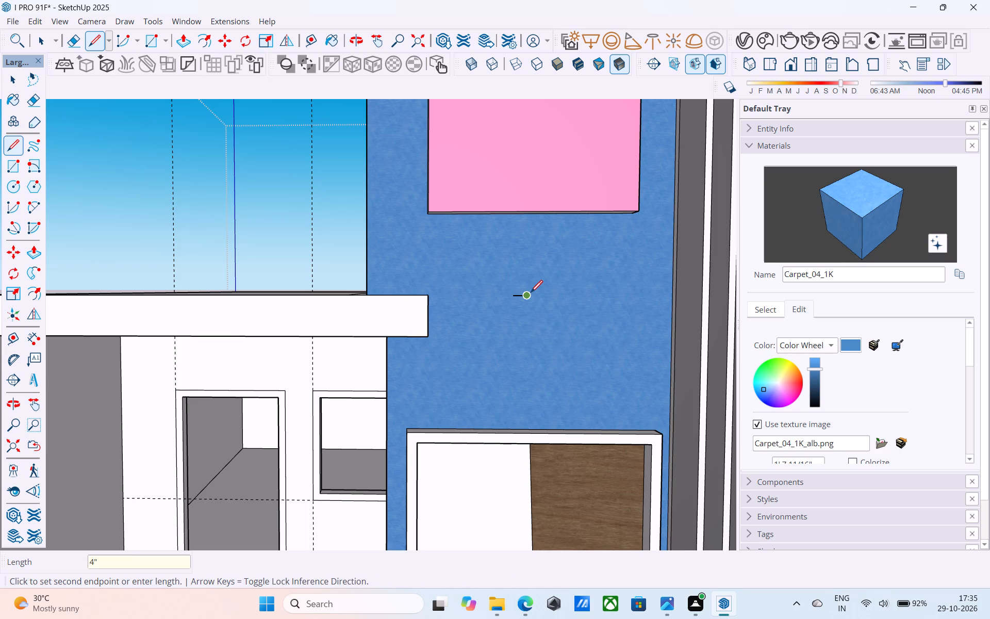
{"action": "type", "text": "1'"}
{"action": "key", "text": "Return"}
Copy the 1' horizontal line 1" straight below itself on the blue front wall.
{"action": "scroll", "coordinate": [541, 300], "scroll_direction": "up", "scroll_amount": 5}
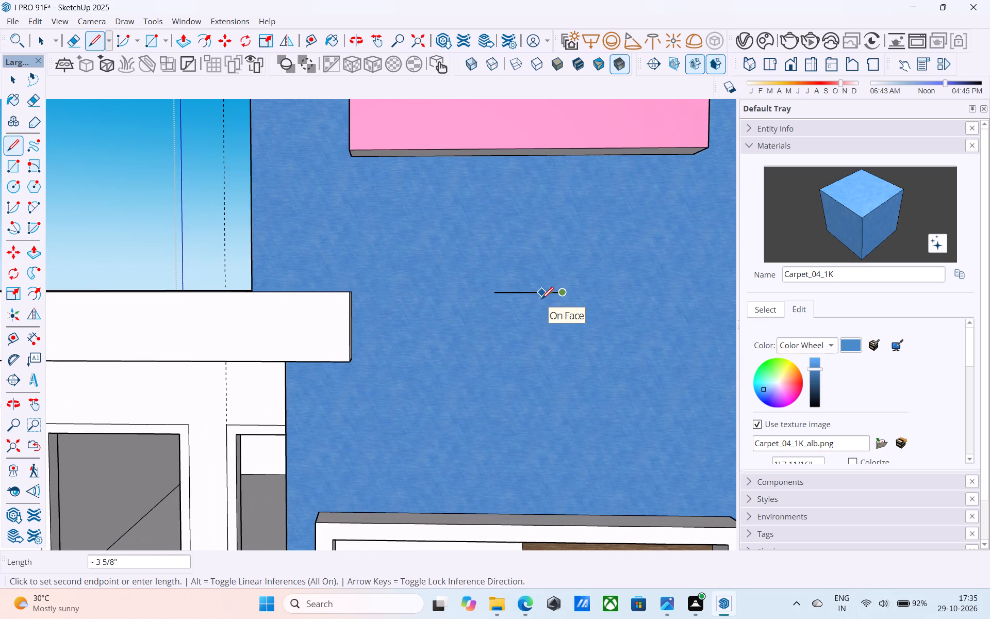
{"action": "key", "text": "space"}
{"action": "left_click", "coordinate": [550, 295]}
{"action": "key", "text": "m"}
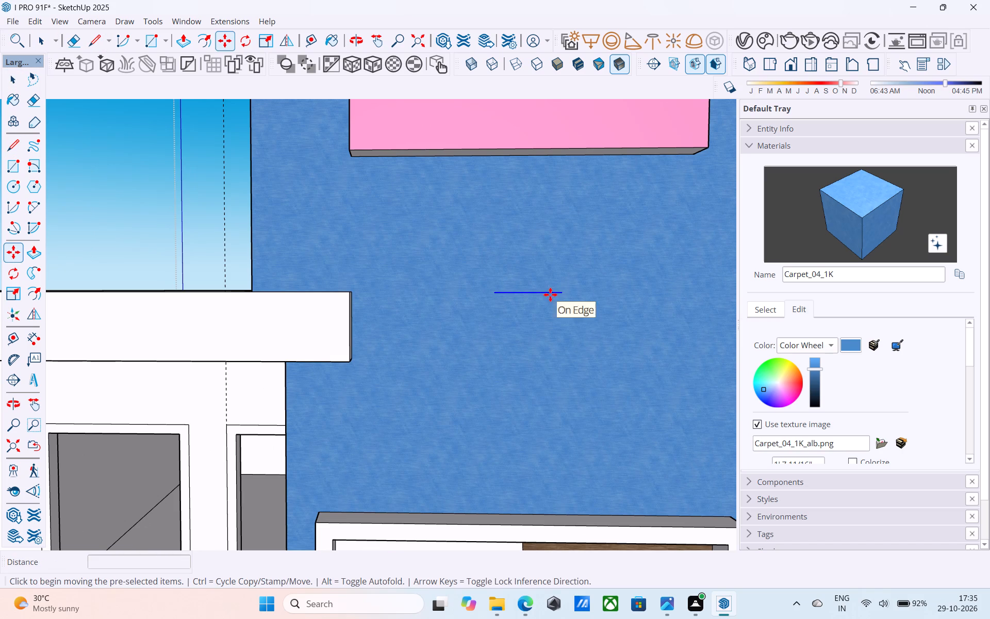
{"action": "scroll", "coordinate": [550, 295], "scroll_direction": "up", "scroll_amount": 3}
{"action": "left_click", "coordinate": [566, 294]}
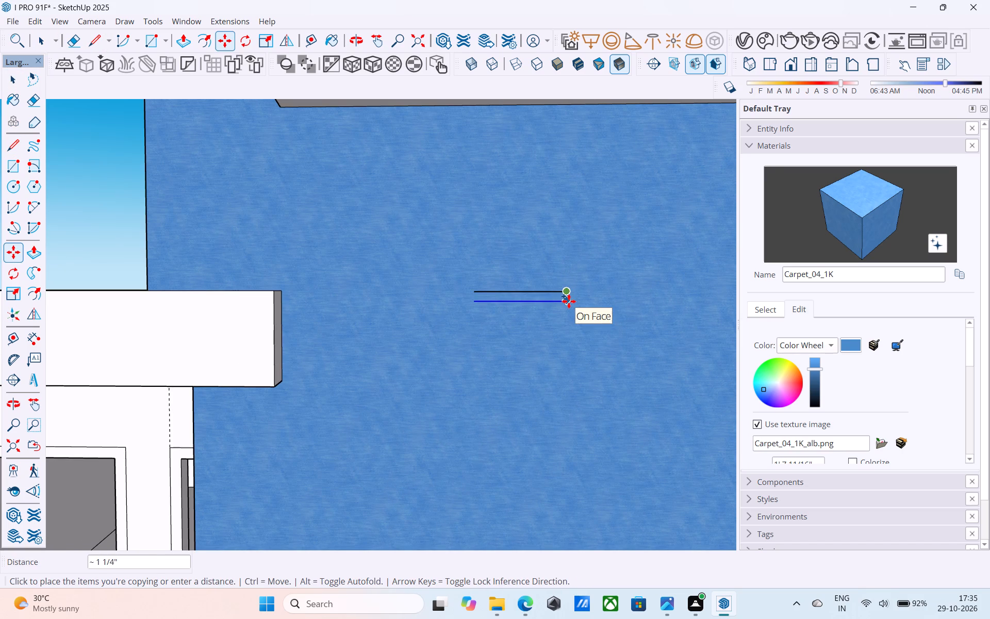
{"action": "type", "text": "0.5\""}
{"action": "key", "text": "Return"}
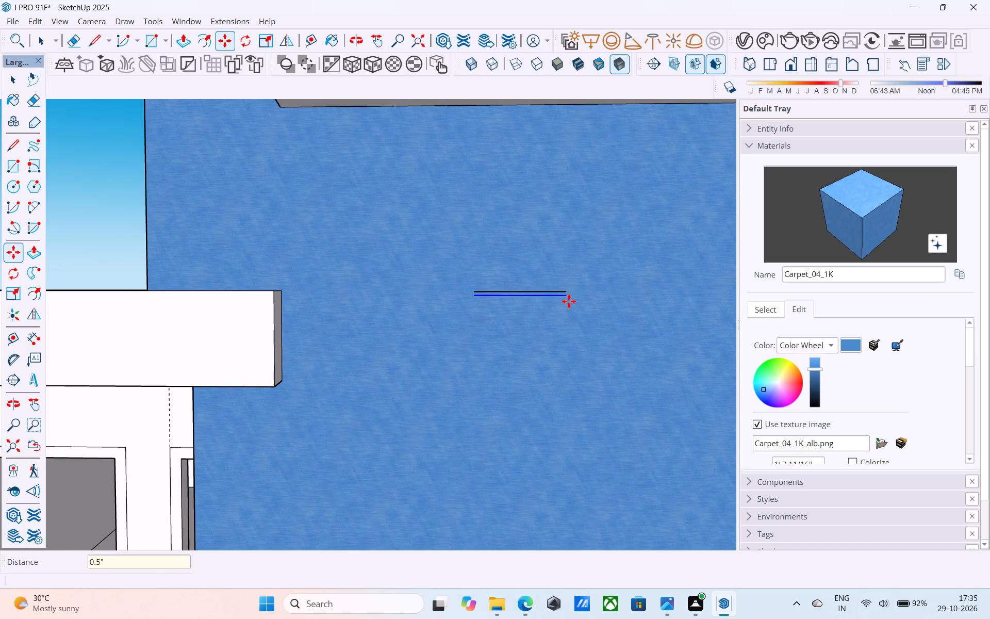
{"action": "type", "text": "1\""}
{"action": "key", "text": "Return"}
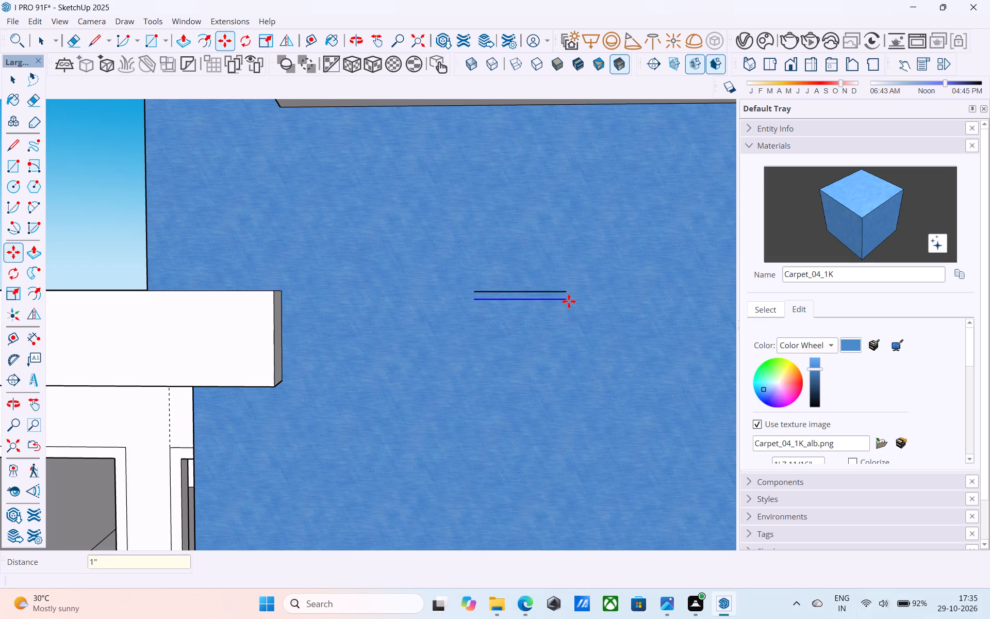
Join both ends of the two horizontal lines with short vertical edges to close a thin 1' by 1" rectangle.
{"action": "key", "text": "l"}
{"action": "scroll", "coordinate": [569, 301], "scroll_direction": "up", "scroll_amount": 5}
{"action": "left_click", "coordinate": [570, 301]}
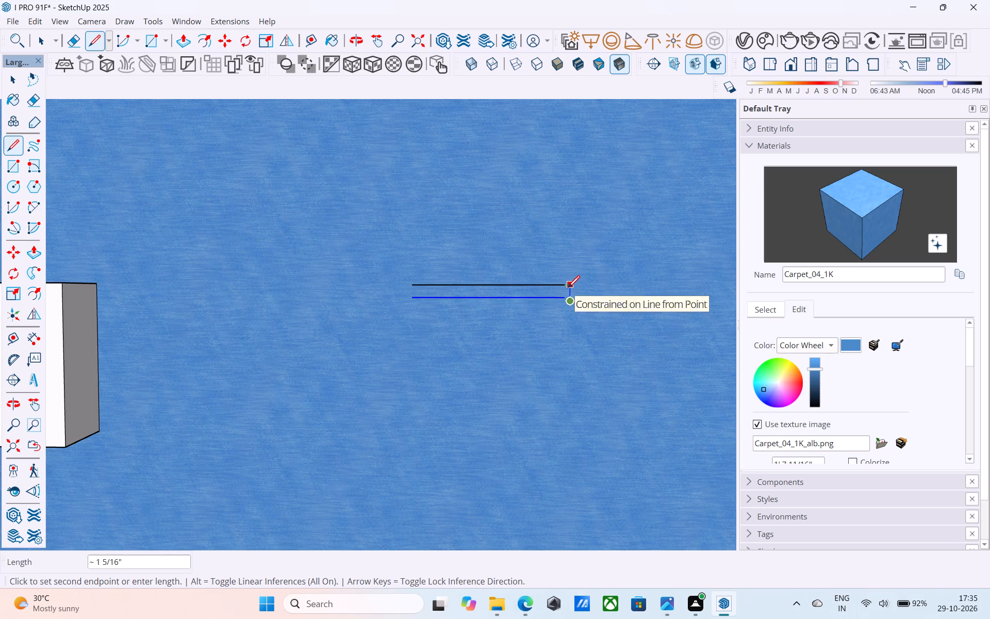
{"action": "key", "text": "l"}
{"action": "scroll", "coordinate": [566, 288], "scroll_direction": "up", "scroll_amount": 5}
{"action": "left_click", "coordinate": [564, 283]}
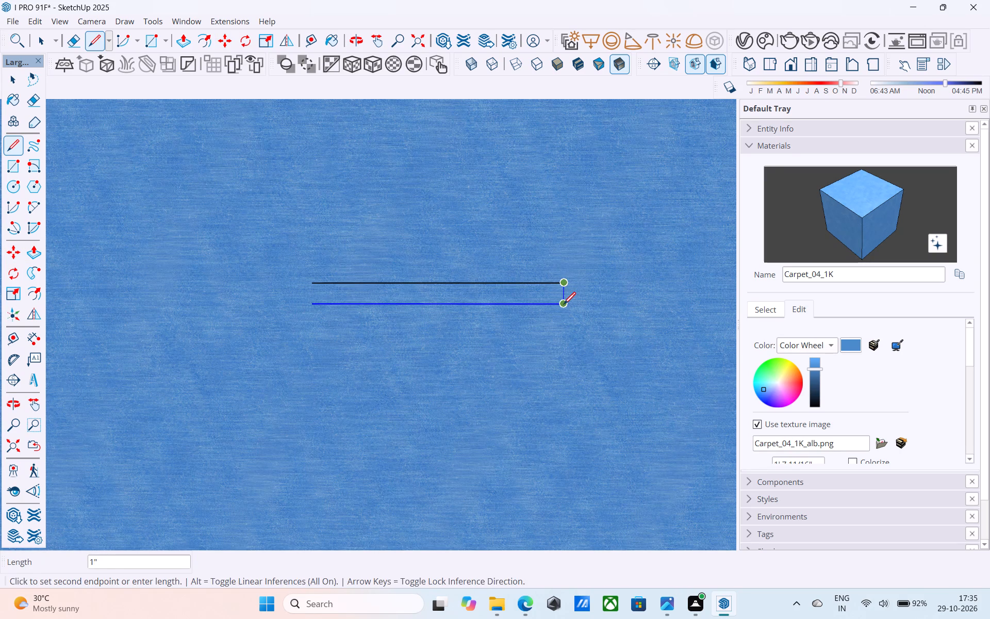
{"action": "left_click", "coordinate": [564, 305]}
{"action": "left_click", "coordinate": [316, 305]}
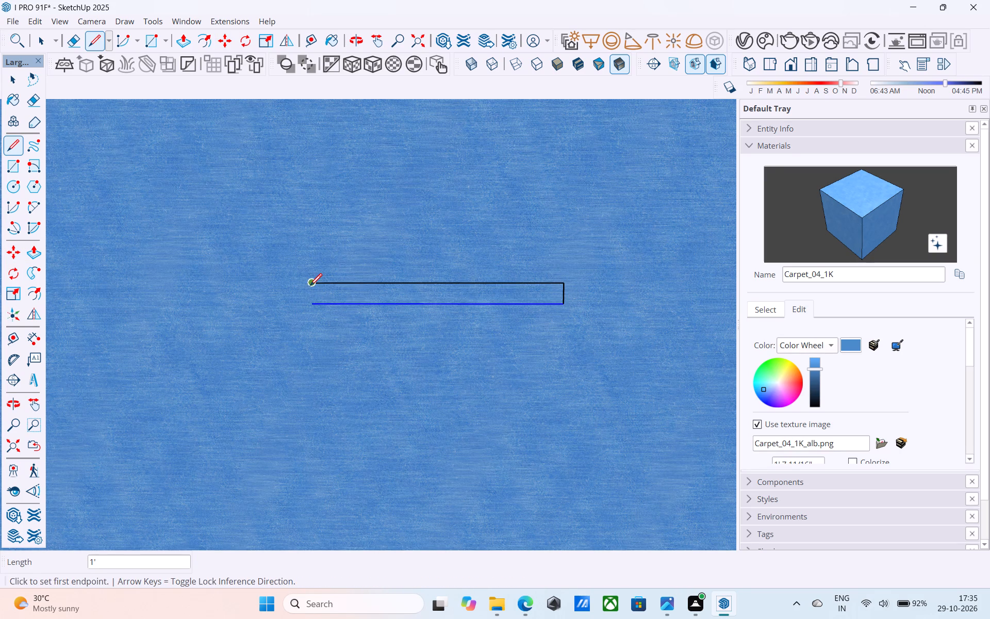
{"action": "left_click", "coordinate": [310, 285]}
{"action": "left_click", "coordinate": [311, 301]}
{"action": "scroll", "coordinate": [310, 302], "scroll_direction": "down", "scroll_amount": 5}
{"action": "middle_click_drag", "start_coordinate": [418, 328], "coordinate": [428, 317]}
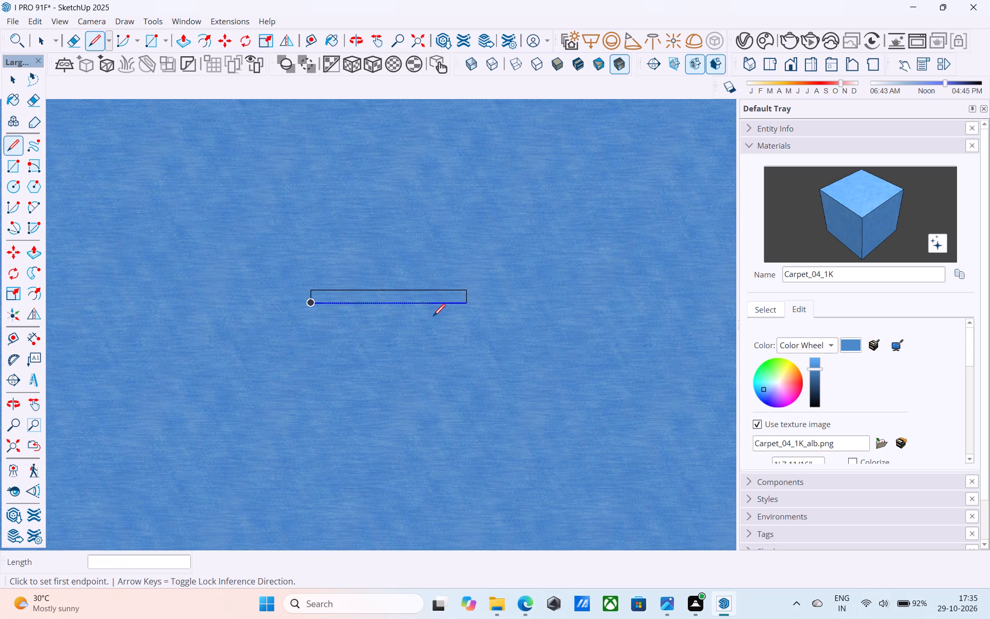
{"action": "scroll", "coordinate": [433, 317], "scroll_direction": "down", "scroll_amount": 4}
{"action": "key", "text": "space"}
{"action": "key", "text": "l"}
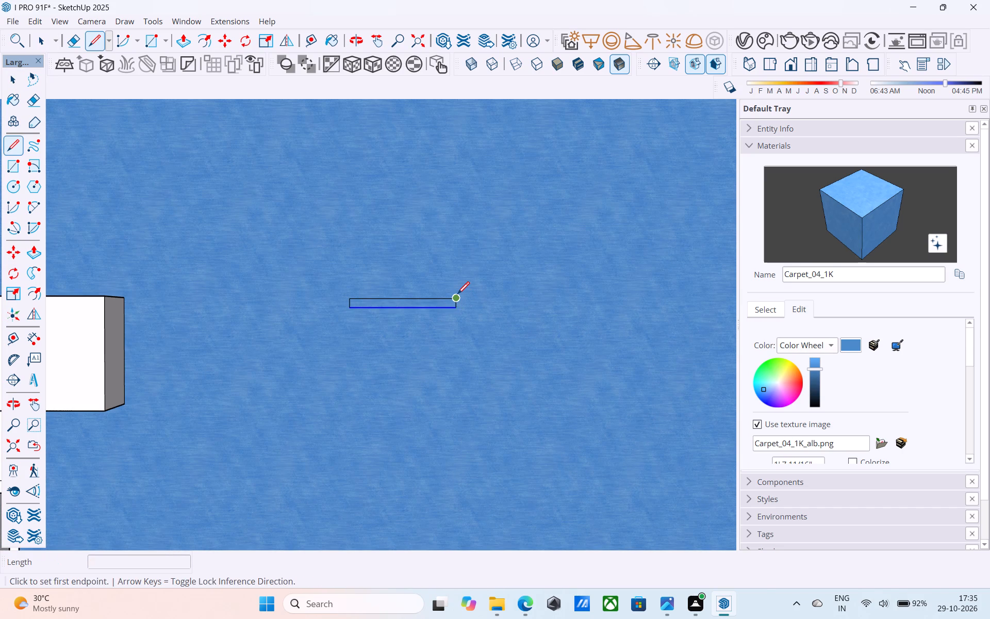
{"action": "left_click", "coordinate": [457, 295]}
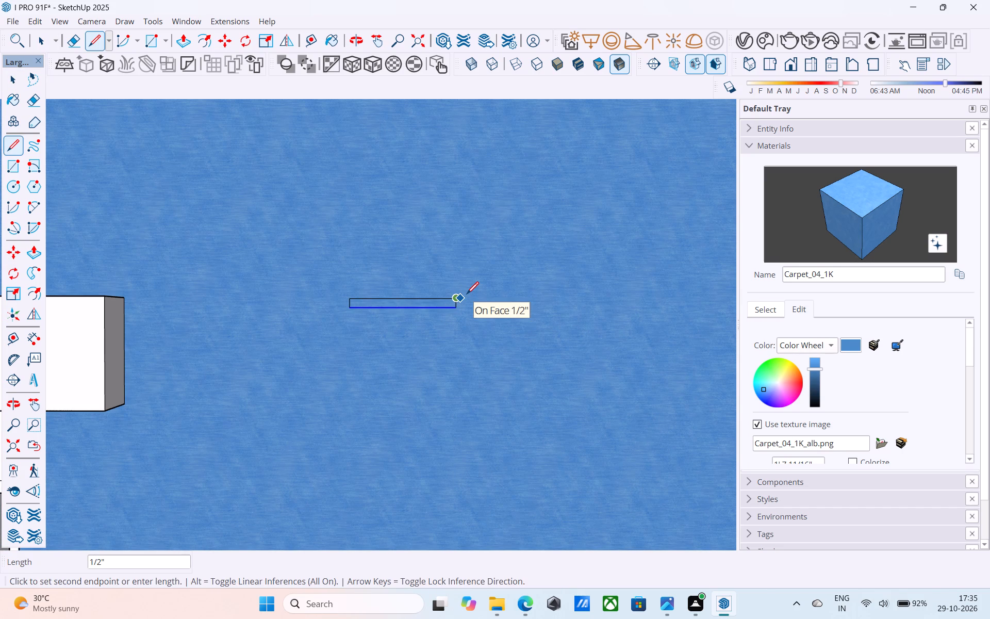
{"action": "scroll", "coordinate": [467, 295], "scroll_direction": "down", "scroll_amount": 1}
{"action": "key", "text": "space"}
Draw a diagonal line about 7" long from the thin rectangle's lower right corner, sloping down to the left.
{"action": "key", "text": "l"}
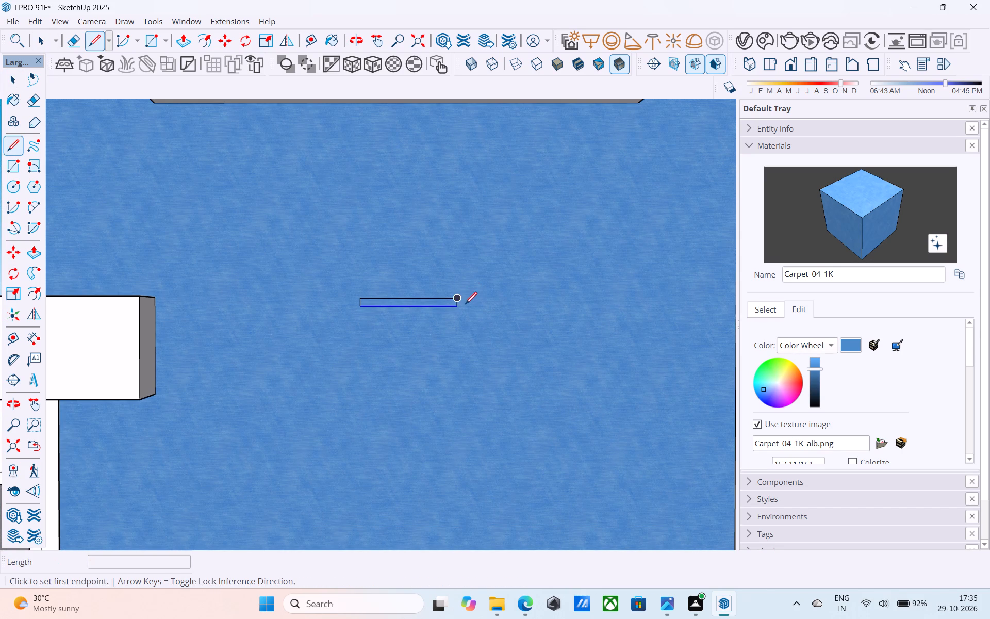
{"action": "scroll", "coordinate": [458, 308], "scroll_direction": "up", "scroll_amount": 3}
{"action": "left_click", "coordinate": [459, 308]}
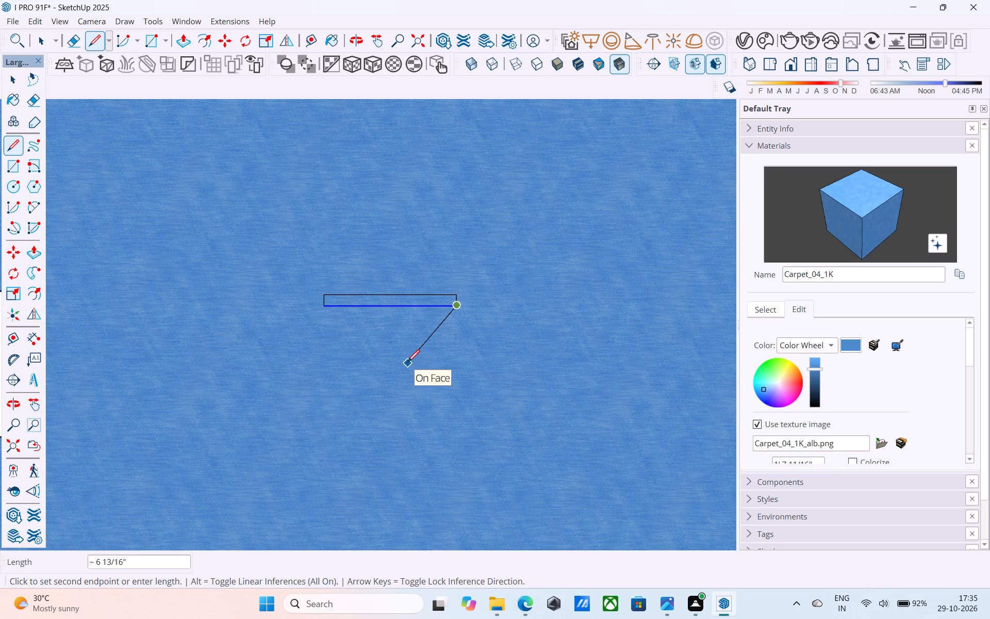
{"action": "left_click", "coordinate": [406, 367]}
{"action": "key", "text": "space"}
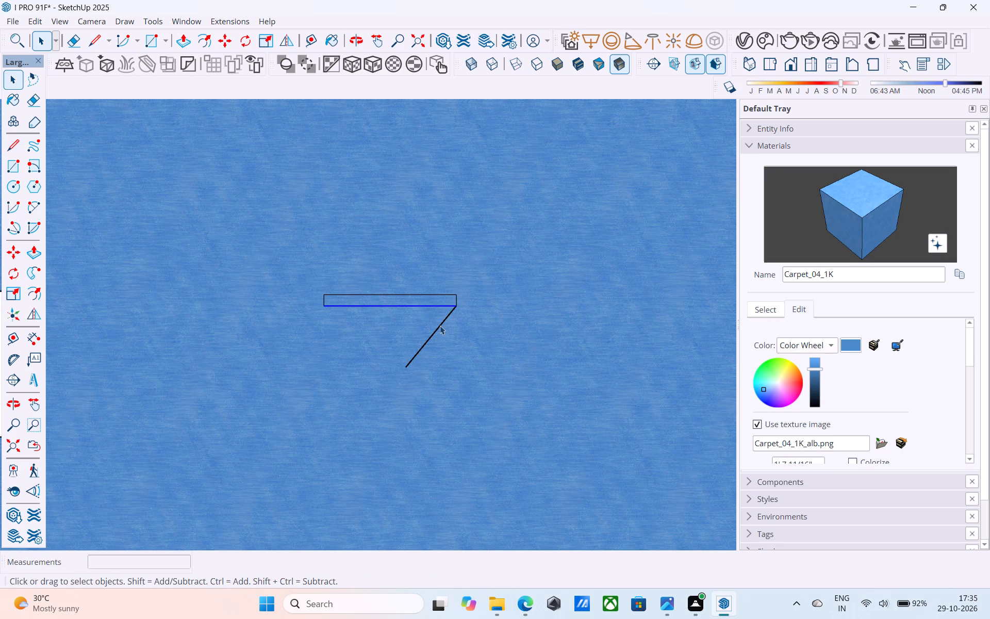
Copy the diagonal line 1" straight below itself.
{"action": "left_click", "coordinate": [440, 325]}
{"action": "key", "text": "m"}
{"action": "left_click", "coordinate": [457, 306]}
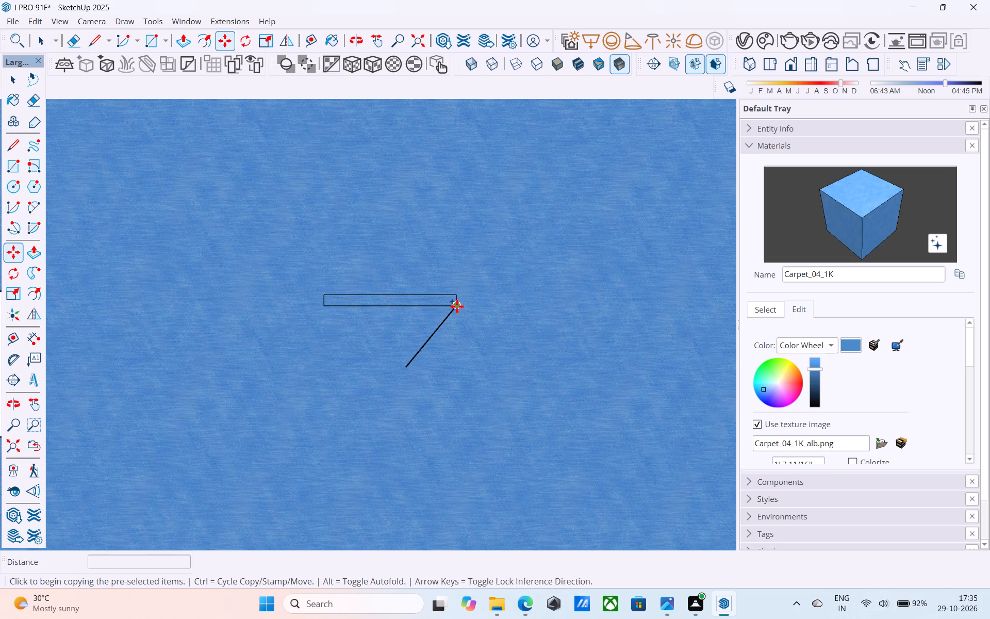
{"action": "type", "text": "1\""}
{"action": "key", "text": "Return"}
{"action": "key", "text": "space"}
Close the lower end of the two diagonal lines with a short vertical edge.
{"action": "key", "text": "l"}
{"action": "scroll", "coordinate": [430, 356], "scroll_direction": "up", "scroll_amount": 1}
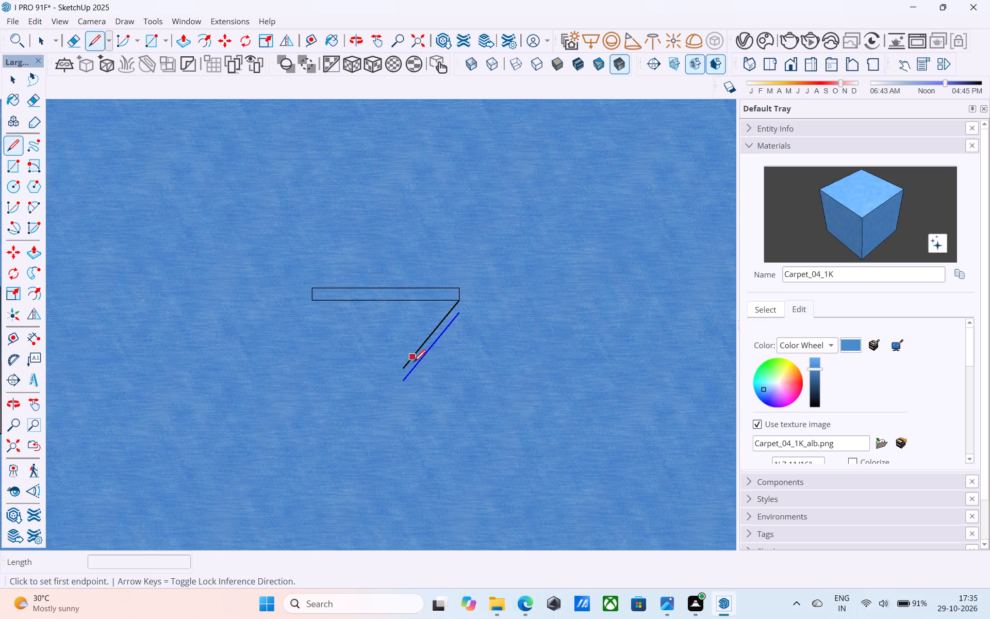
{"action": "left_click", "coordinate": [405, 368]}
{"action": "left_click", "coordinate": [407, 384]}
{"action": "key", "text": "space"}
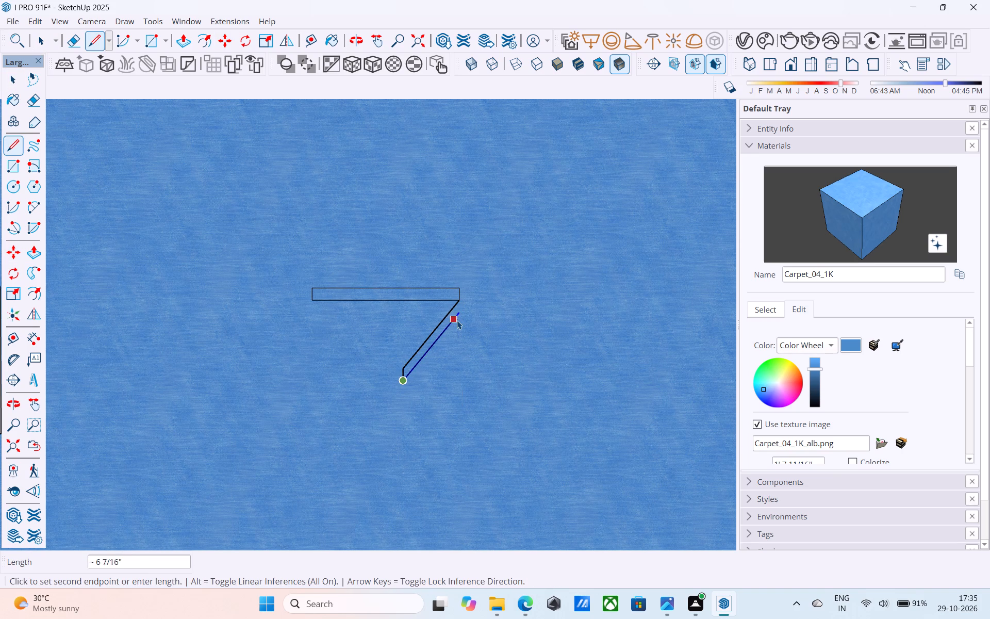
Extend the rectangle's top edge 1" to the right, extend the lower diagonal beneath it, and join them with a vertical edge.
{"action": "key", "text": "l"}
{"action": "scroll", "coordinate": [463, 293], "scroll_direction": "up", "scroll_amount": 3}
{"action": "left_click", "coordinate": [463, 293]}
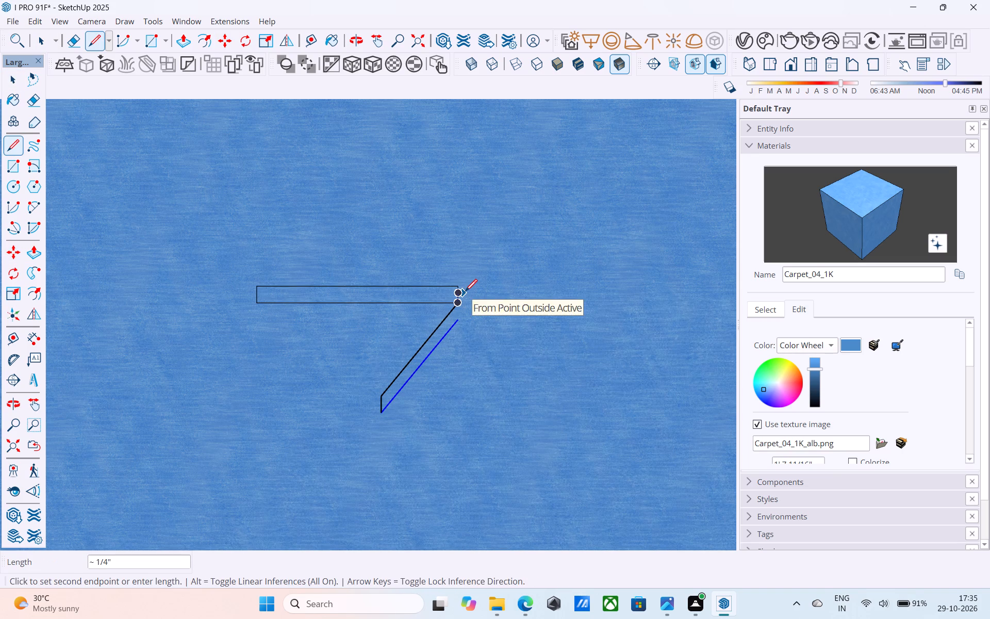
{"action": "key", "text": "l"}
{"action": "left_click", "coordinate": [458, 285]}
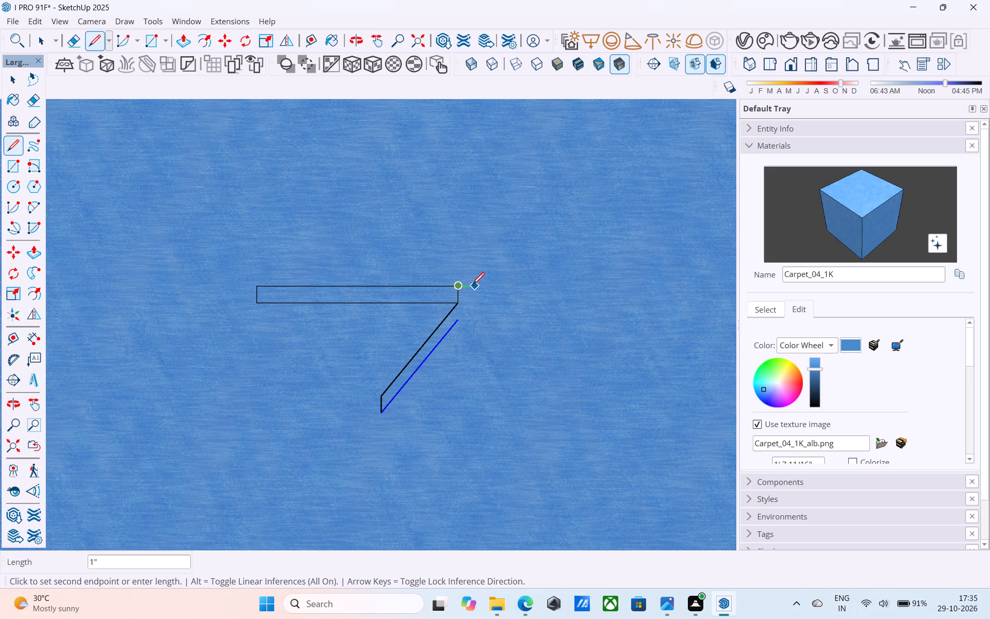
{"action": "left_click", "coordinate": [472, 286]}
{"action": "key", "text": "l"}
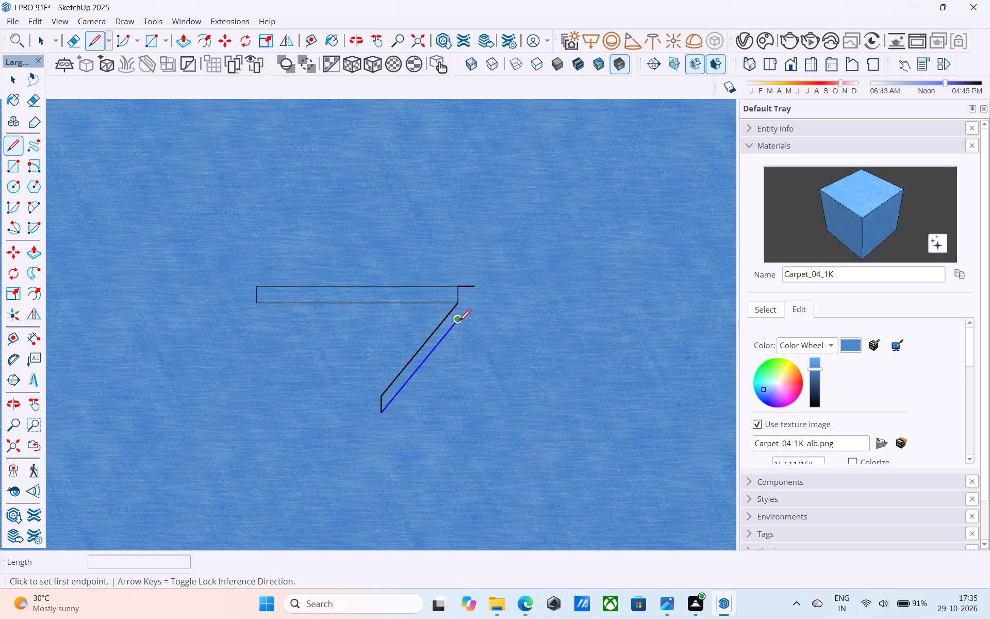
{"action": "left_click", "coordinate": [459, 322]}
{"action": "left_click", "coordinate": [471, 306]}
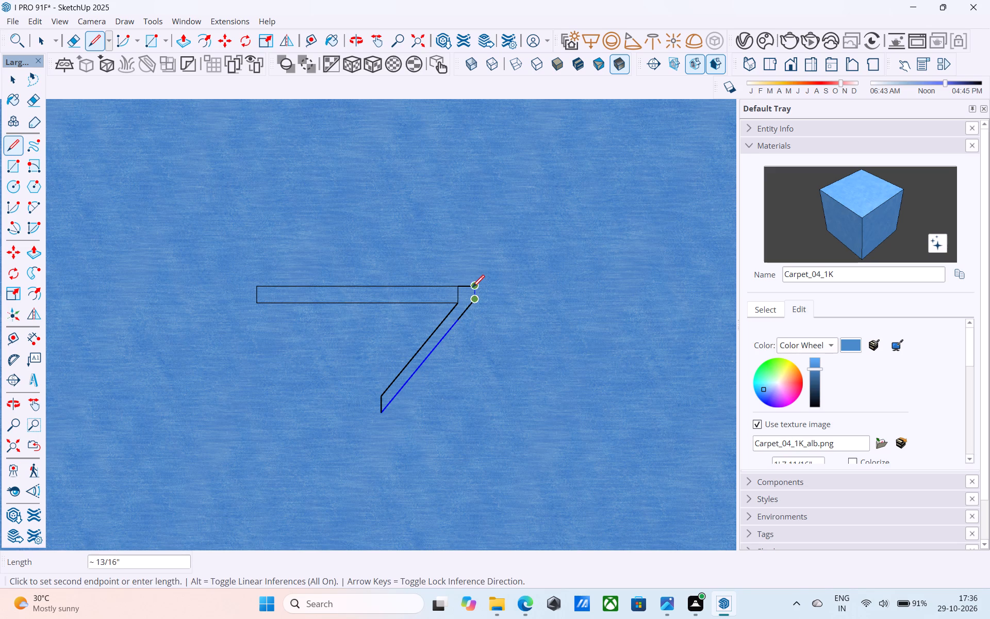
{"action": "left_click", "coordinate": [472, 288]}
{"action": "scroll", "coordinate": [473, 288], "scroll_direction": "down", "scroll_amount": 9}
{"action": "key", "text": "space"}
{"action": "middle_click_drag", "start_coordinate": [454, 323], "coordinate": [458, 327]}
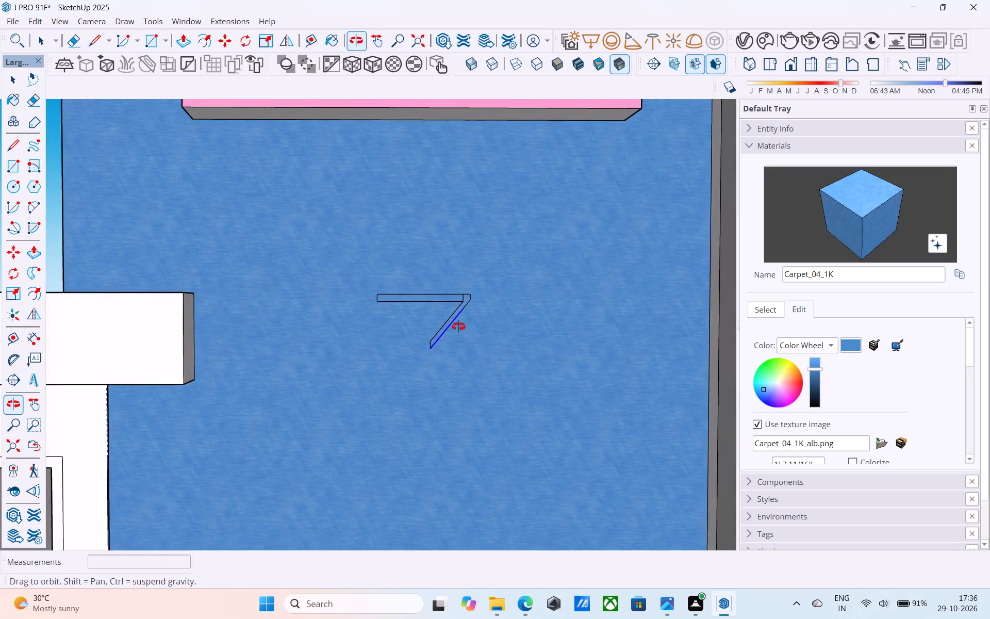
Draw a horizontal line about 4 9/16" long to the right from the diagonal stroke's lowest corner.
{"action": "middle_click_drag", "start_coordinate": [458, 327], "coordinate": [456, 328]}
{"action": "scroll", "coordinate": [440, 362], "scroll_direction": "up", "scroll_amount": 6}
{"action": "middle_click", "coordinate": [420, 350]}
{"action": "key", "text": "l"}
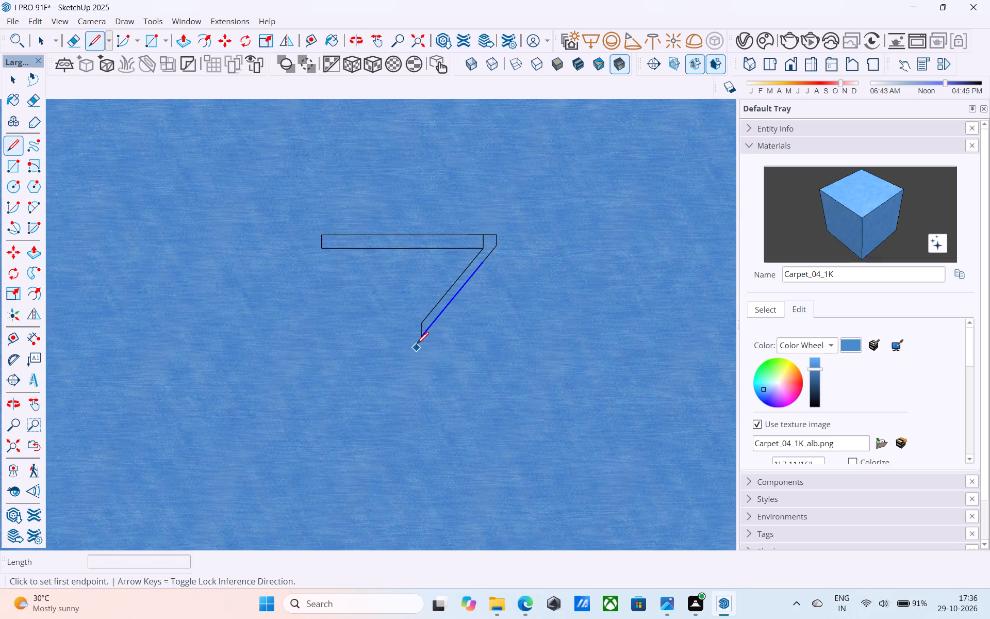
{"action": "left_click", "coordinate": [422, 336]}
{"action": "left_click", "coordinate": [485, 332]}
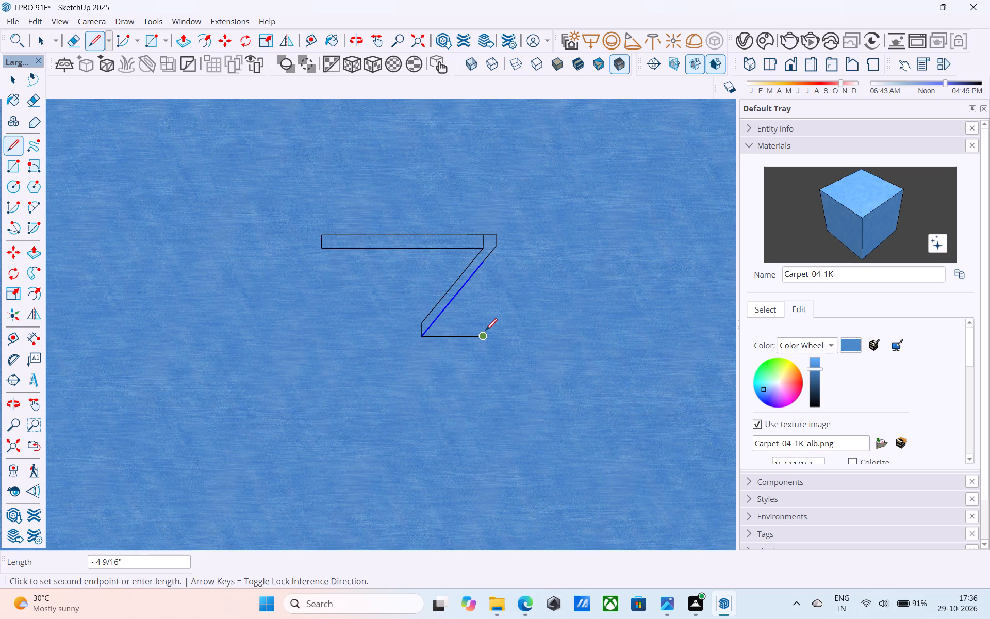
{"action": "key", "text": "space"}
Extend the upper diagonal down to the left, drop a short vertical edge, and draw a parallel horizontal line below the first, ending in line with it.
{"action": "key", "text": "l"}
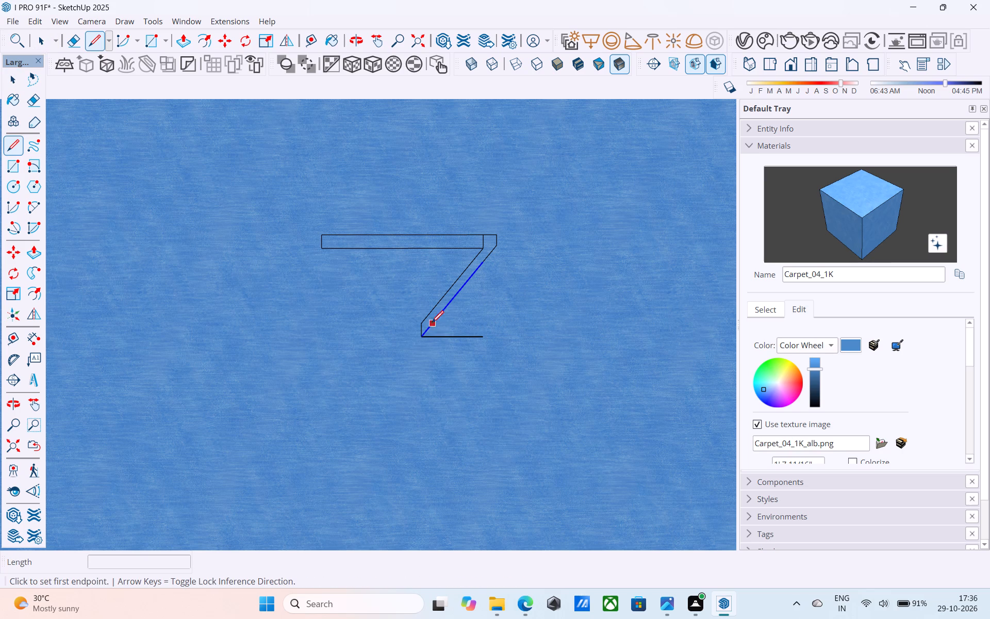
{"action": "left_click", "coordinate": [422, 323]}
{"action": "left_click", "coordinate": [405, 343]}
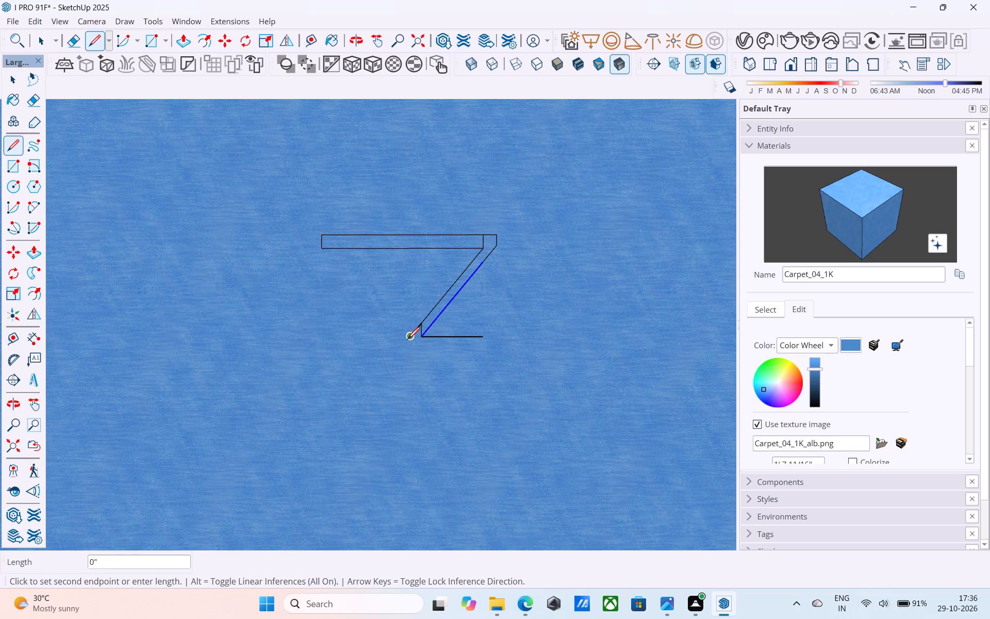
{"action": "left_click", "coordinate": [410, 337]}
{"action": "scroll", "coordinate": [407, 345], "scroll_direction": "up", "scroll_amount": 3}
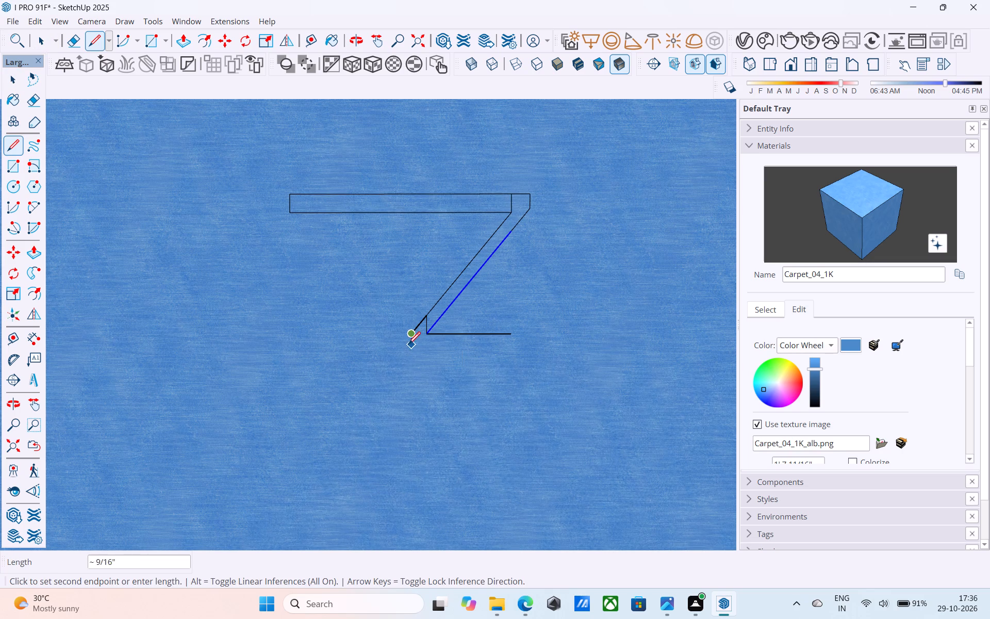
{"action": "left_click", "coordinate": [410, 347]}
{"action": "left_click", "coordinate": [415, 359]}
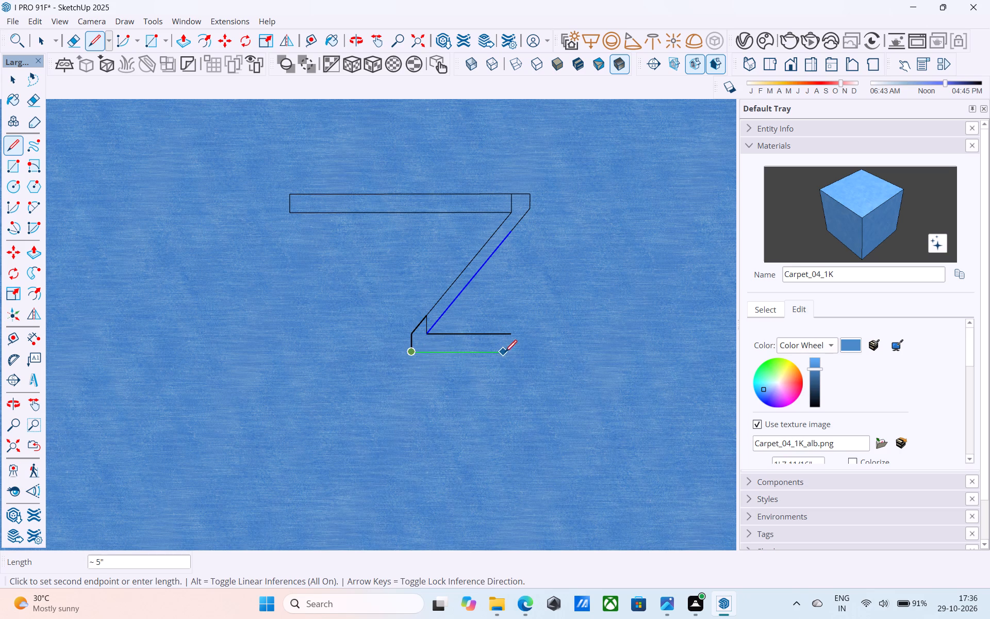
{"action": "left_click", "coordinate": [507, 352]}
{"action": "key", "text": "space"}
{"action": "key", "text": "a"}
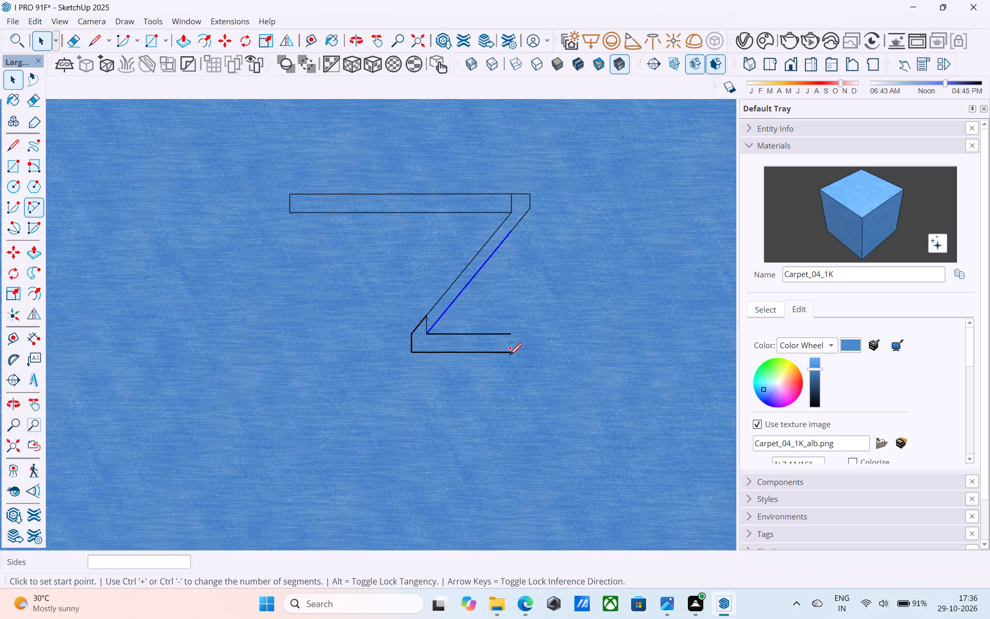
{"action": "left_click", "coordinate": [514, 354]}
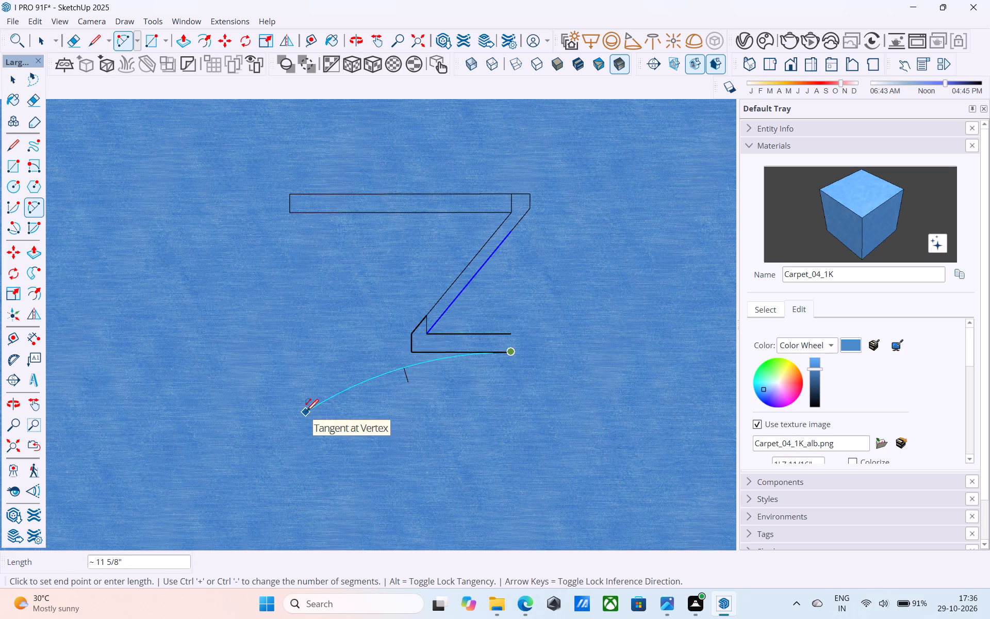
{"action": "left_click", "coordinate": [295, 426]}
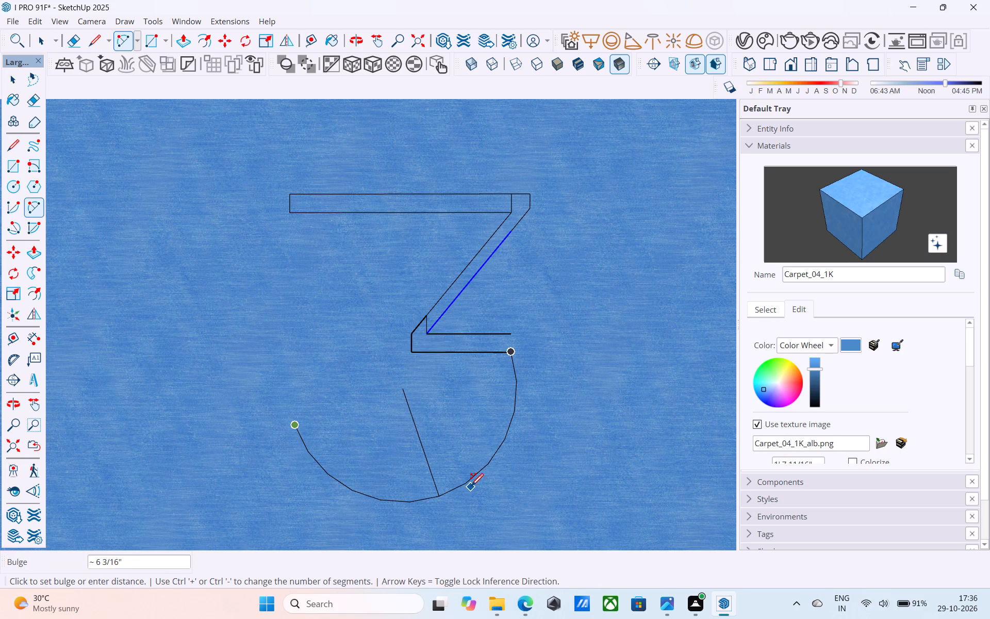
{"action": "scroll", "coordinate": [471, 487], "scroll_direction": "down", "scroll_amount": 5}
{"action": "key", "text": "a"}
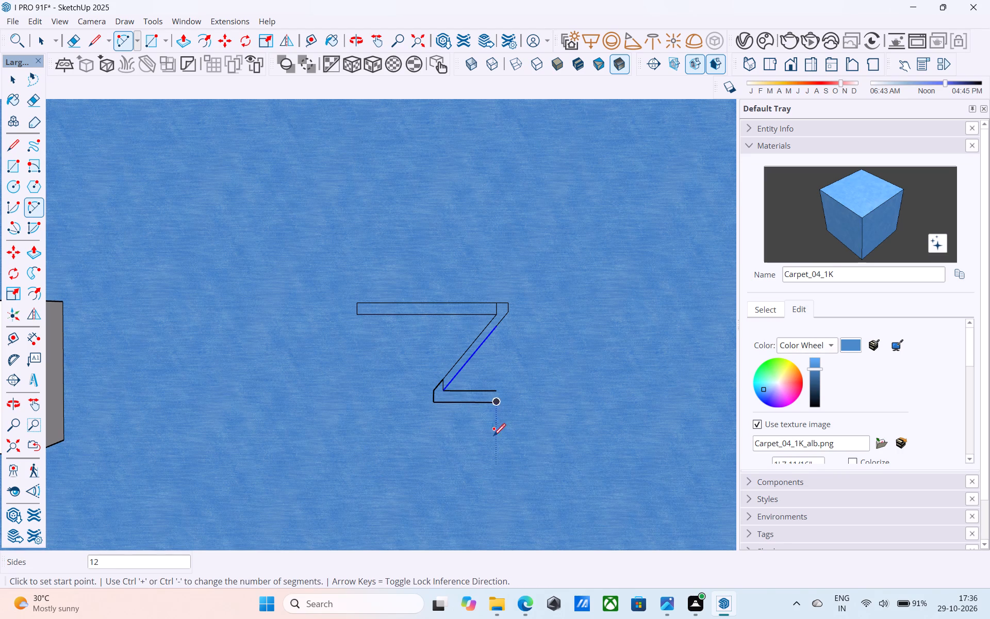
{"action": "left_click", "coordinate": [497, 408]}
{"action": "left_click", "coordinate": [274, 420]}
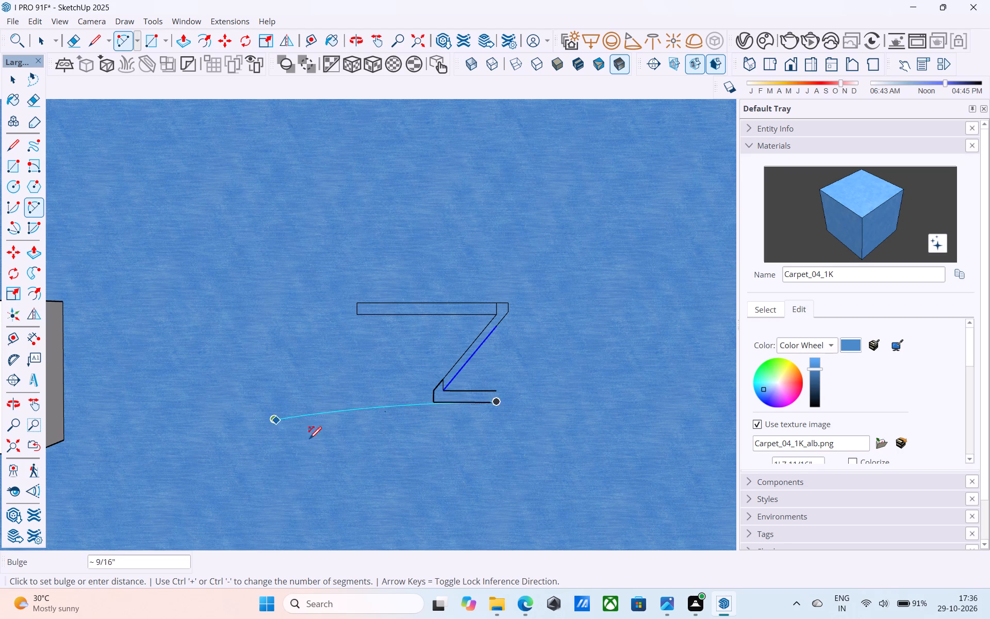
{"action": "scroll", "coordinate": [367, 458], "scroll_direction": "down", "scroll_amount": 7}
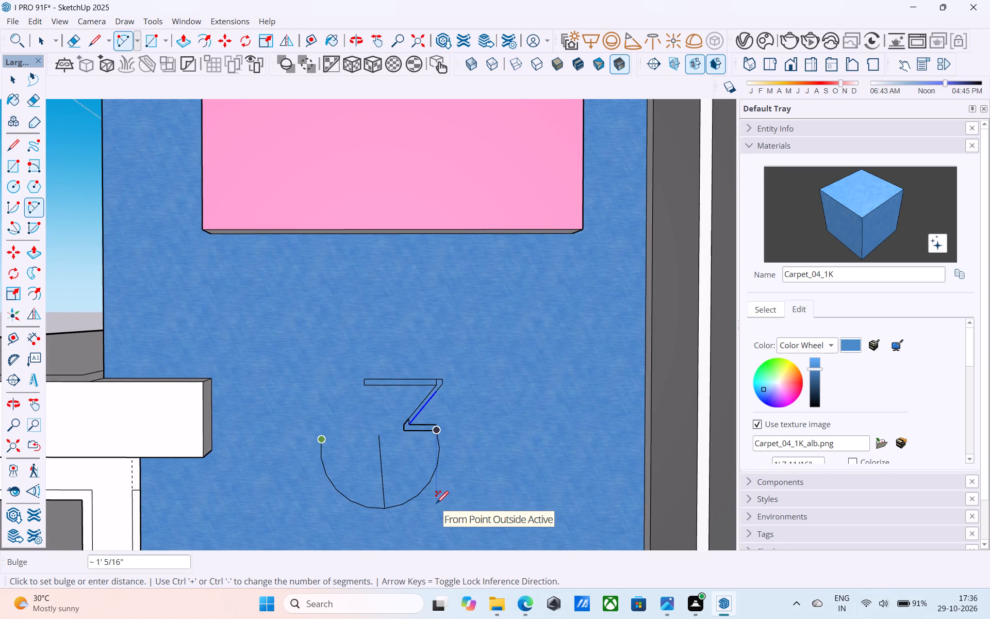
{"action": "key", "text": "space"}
Set the arc tool to 100 segments.
{"action": "type", "text": "A"}
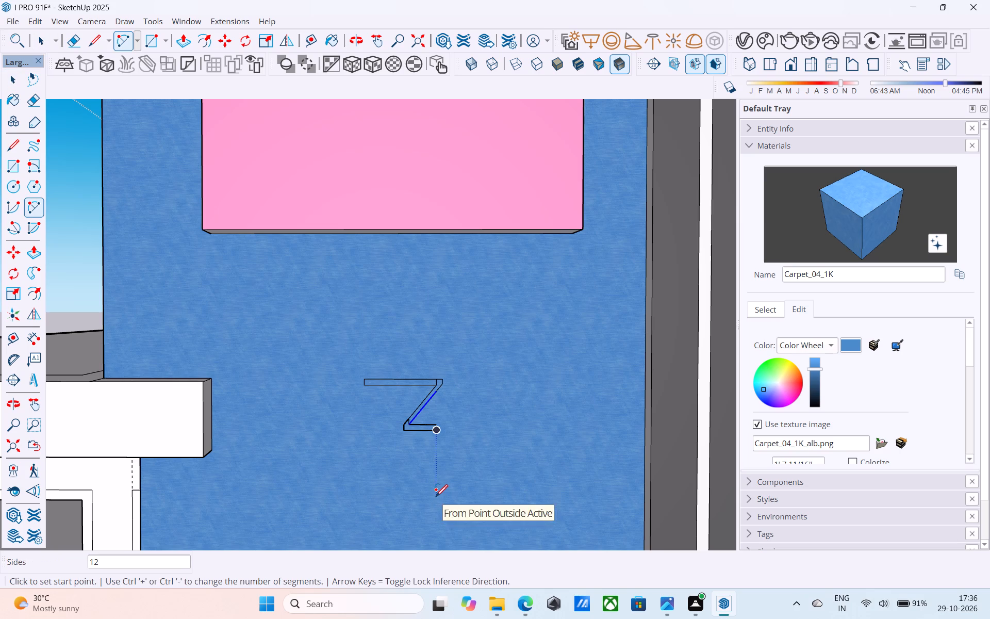
{"action": "key", "text": "1"}
{"action": "key", "text": "0"}
{"action": "key", "text": "0"}
{"action": "key", "text": "Return"}
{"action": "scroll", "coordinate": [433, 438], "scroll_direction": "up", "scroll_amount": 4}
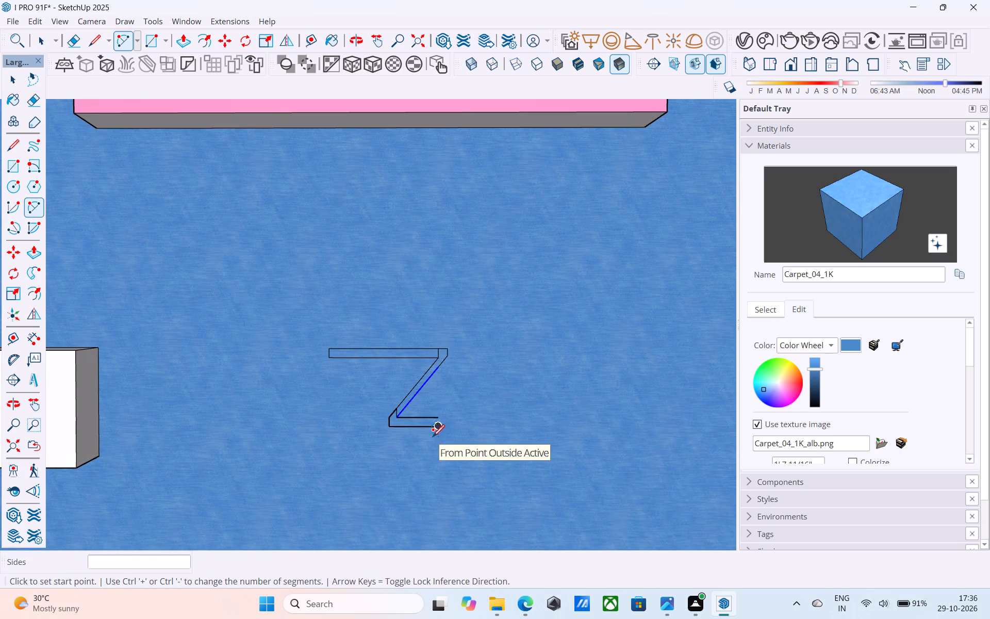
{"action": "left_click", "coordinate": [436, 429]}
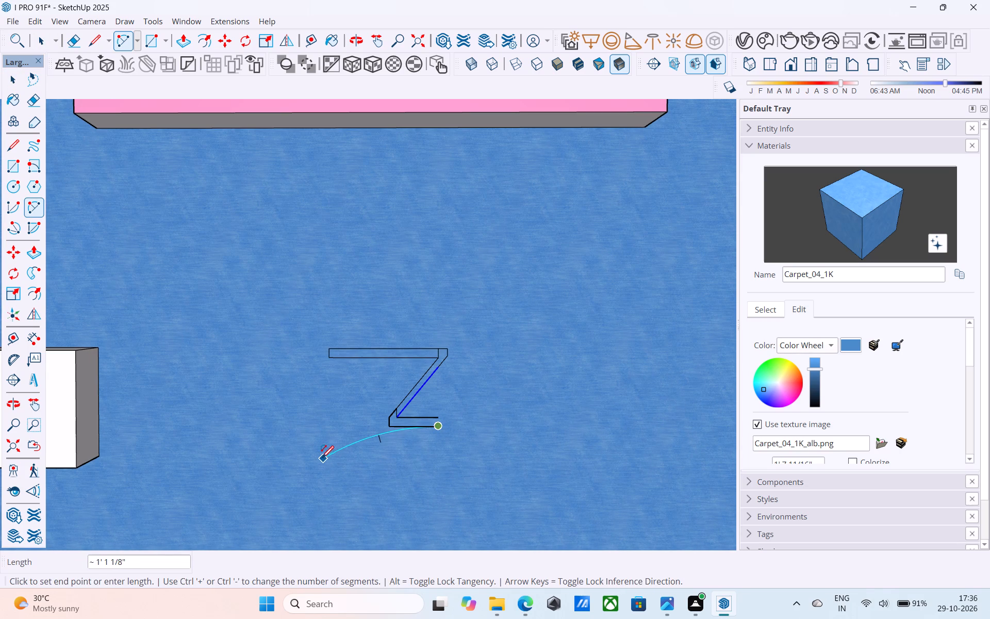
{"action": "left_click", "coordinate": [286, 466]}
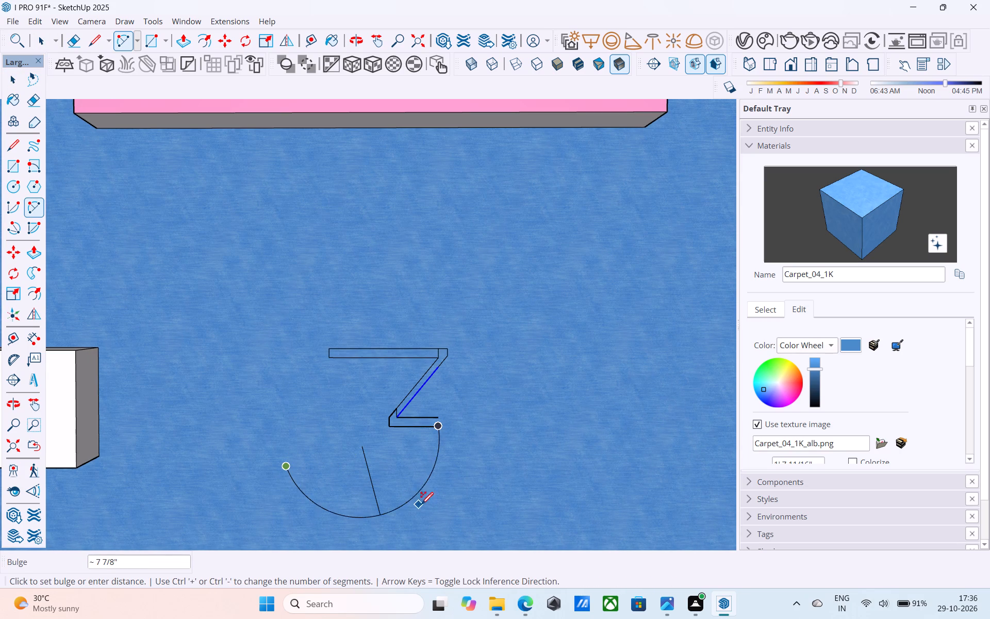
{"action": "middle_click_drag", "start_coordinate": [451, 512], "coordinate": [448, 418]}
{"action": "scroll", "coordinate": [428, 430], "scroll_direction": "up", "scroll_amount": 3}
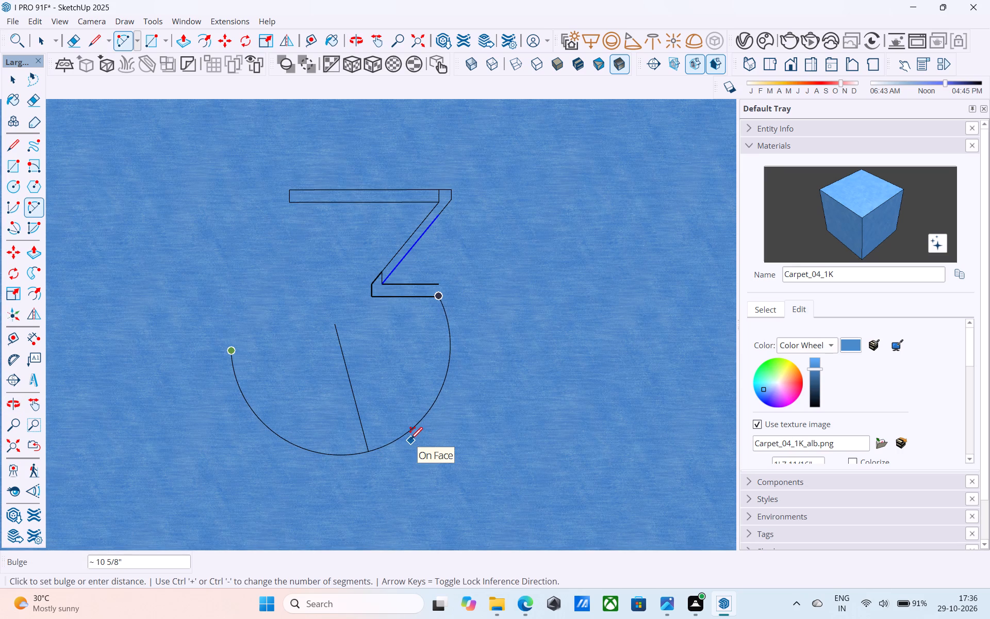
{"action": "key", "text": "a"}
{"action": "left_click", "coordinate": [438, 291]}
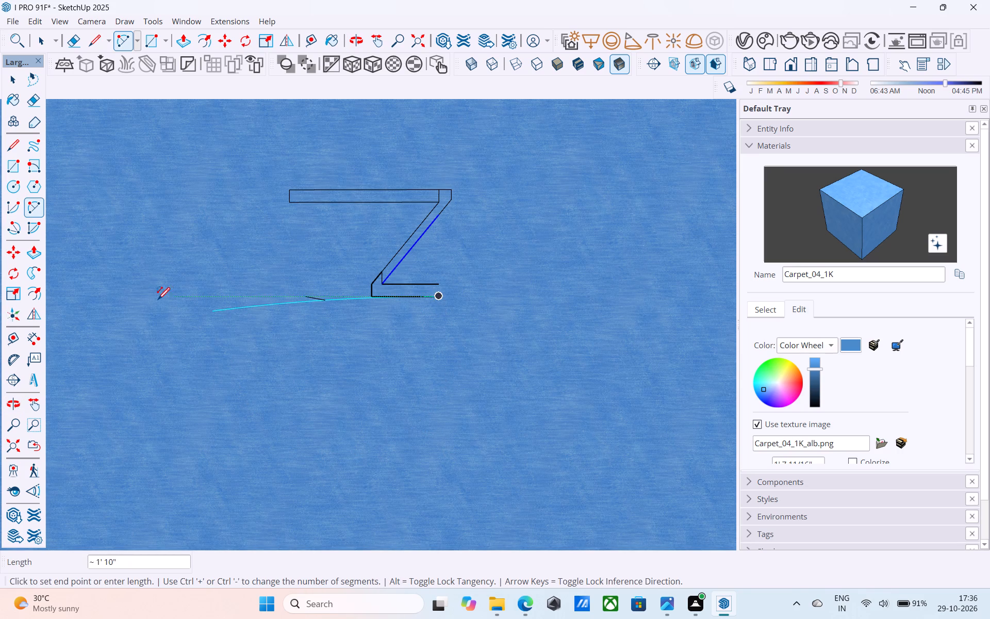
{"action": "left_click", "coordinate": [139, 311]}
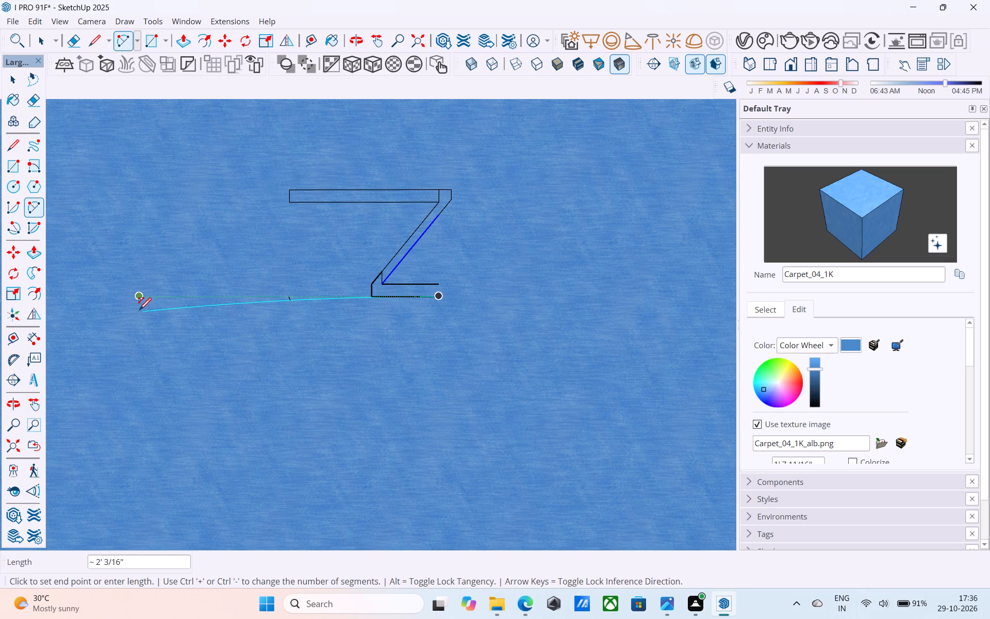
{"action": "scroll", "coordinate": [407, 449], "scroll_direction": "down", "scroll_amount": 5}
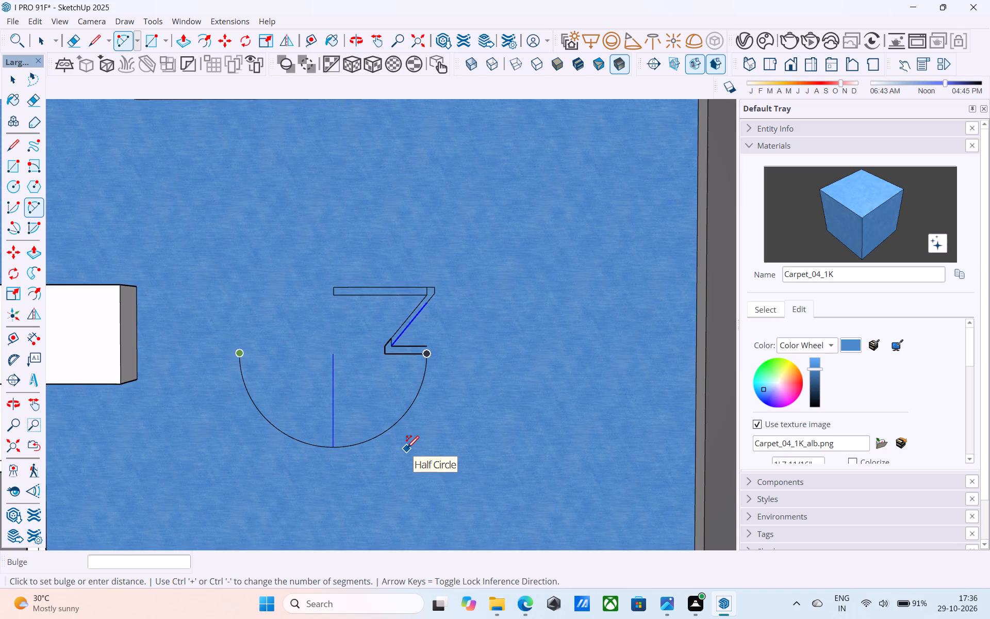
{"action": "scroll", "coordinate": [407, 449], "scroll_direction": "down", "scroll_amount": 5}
Draw a large downward-bulging arc from the lower horizontal line's right end to a point lower left of the motif.
{"action": "key", "text": "a"}
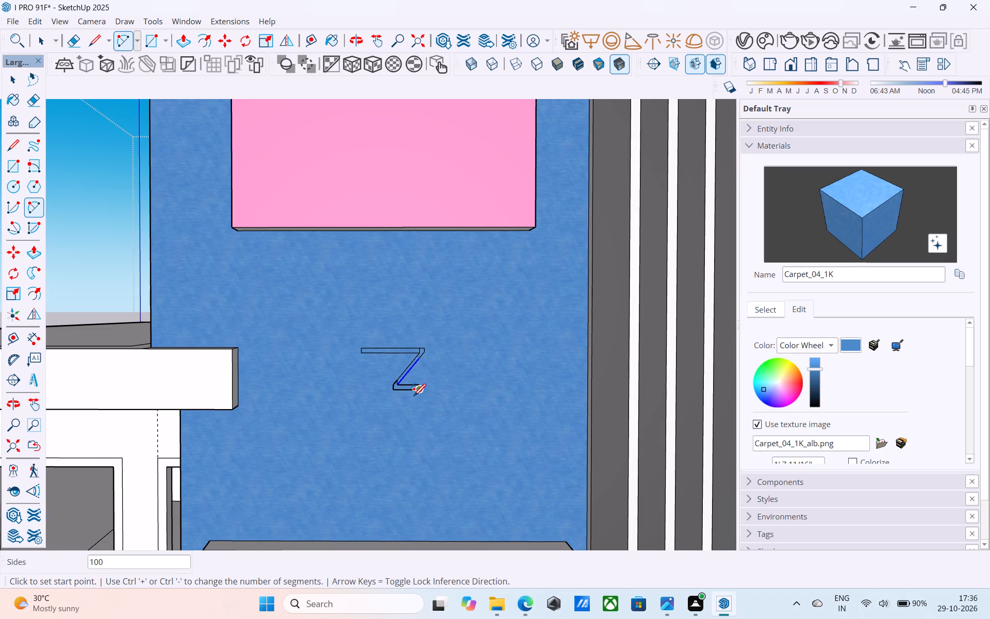
{"action": "left_click", "coordinate": [419, 395]}
{"action": "left_click", "coordinate": [328, 409]}
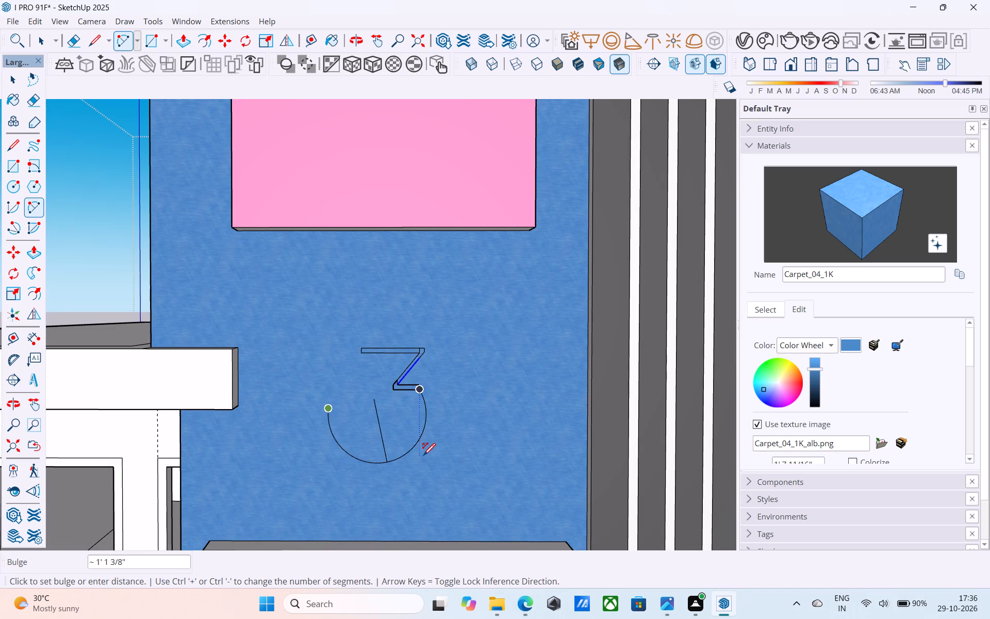
{"action": "left_click", "coordinate": [419, 438]}
{"action": "scroll", "coordinate": [416, 389], "scroll_direction": "up", "scroll_amount": 2}
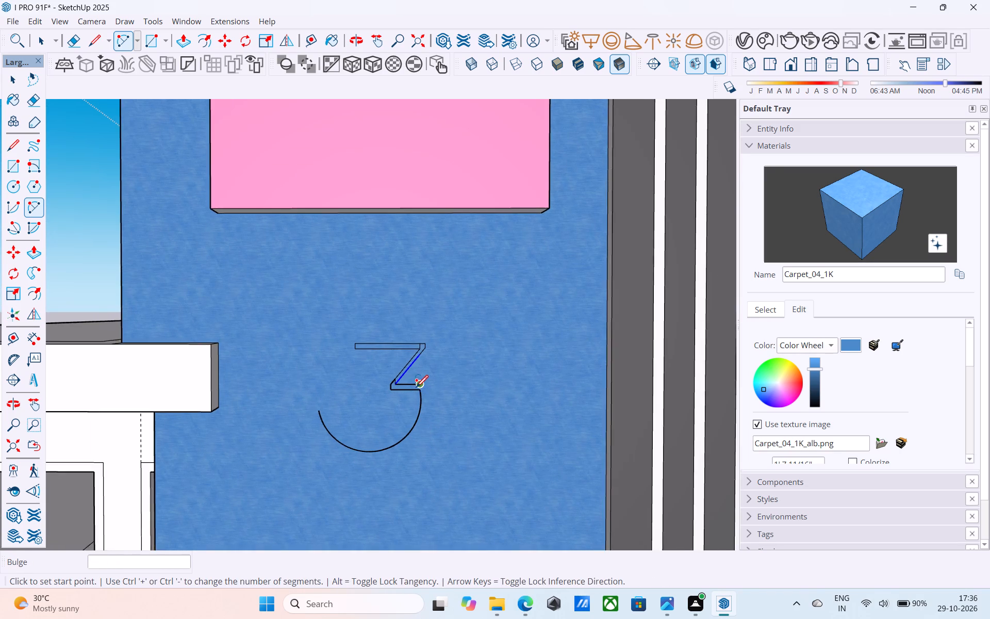
{"action": "scroll", "coordinate": [416, 388], "scroll_direction": "up", "scroll_amount": 3}
{"action": "key", "text": "space"}
Extend the upper horizontal line 1" to the right and draw a 1" horizontal edge leftward from the arc's free end.
{"action": "scroll", "coordinate": [422, 384], "scroll_direction": "up", "scroll_amount": 2}
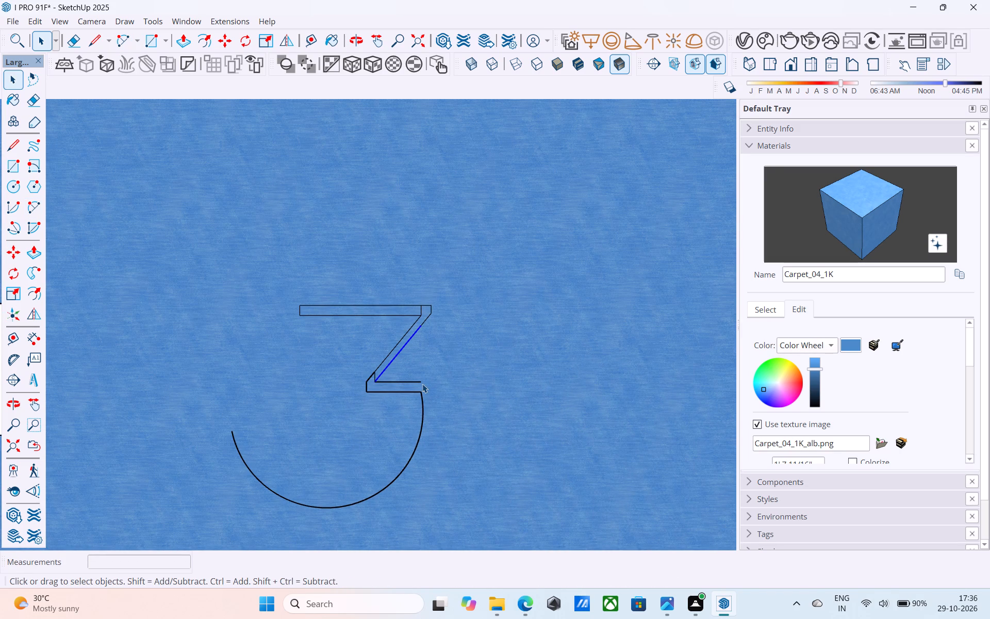
{"action": "key", "text": "l"}
{"action": "scroll", "coordinate": [423, 383], "scroll_direction": "up", "scroll_amount": 3}
{"action": "left_click", "coordinate": [423, 383]}
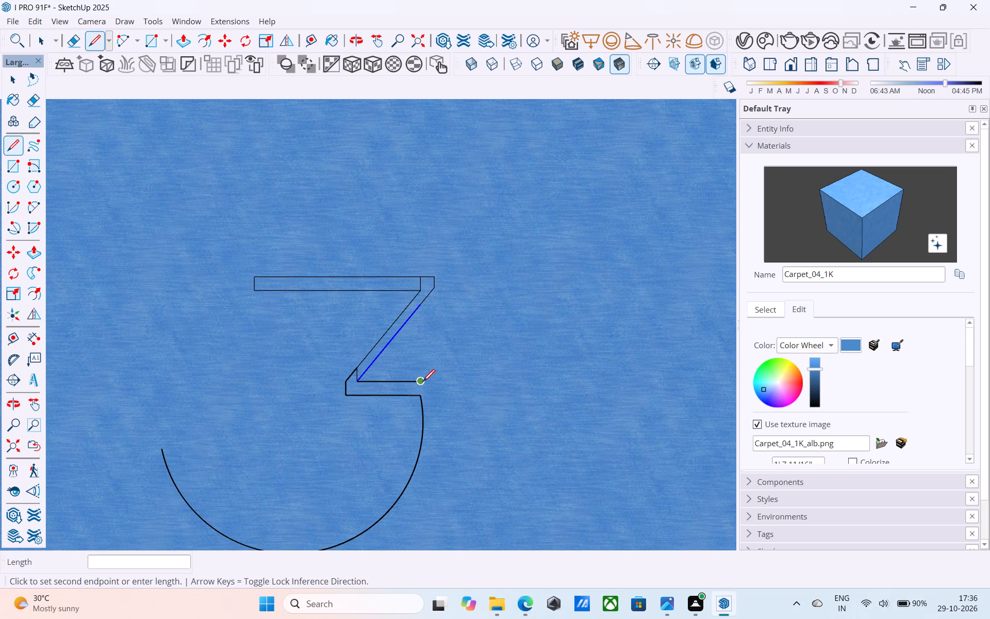
{"action": "left_click", "coordinate": [433, 383]}
{"action": "key", "text": "space"}
{"action": "type", "text": "L"}
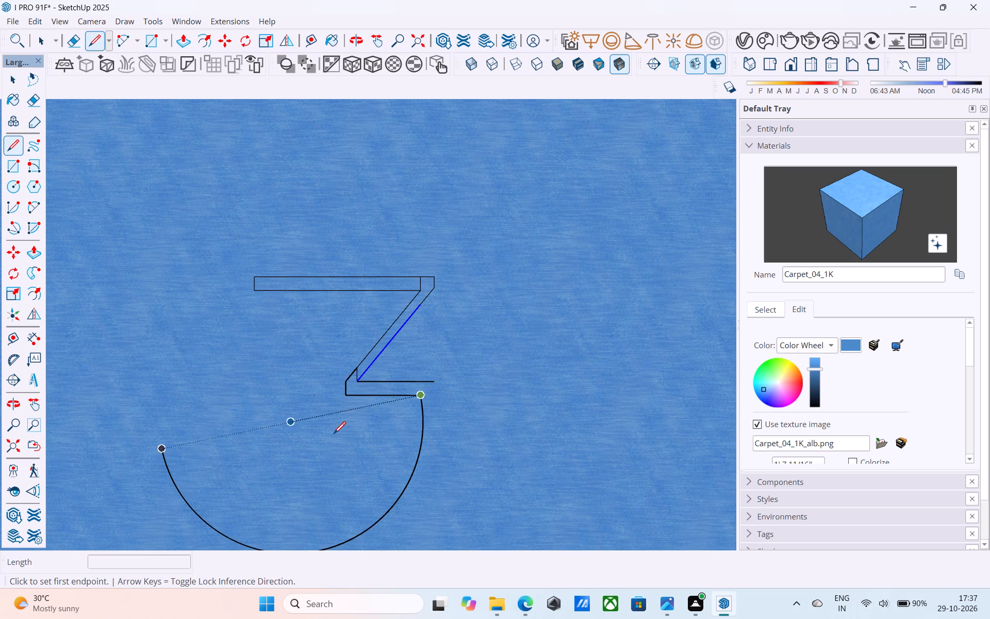
{"action": "left_click", "coordinate": [166, 450]}
{"action": "left_click", "coordinate": [147, 450]}
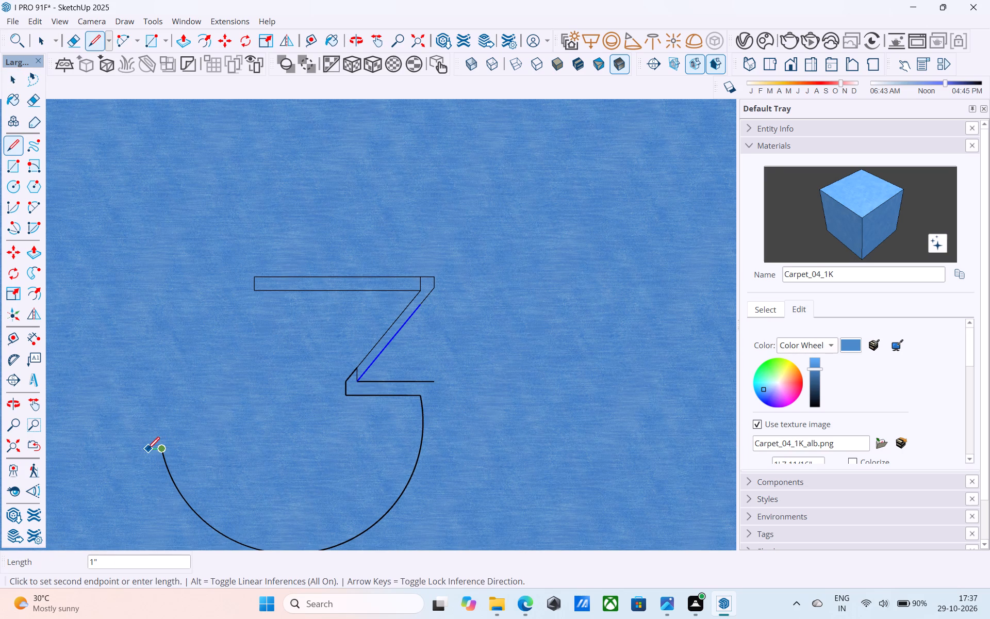
Draw an outer arc around the first one, joining the outer ends of the two 1" edges into a closed curved band.
{"action": "key", "text": "a"}
{"action": "left_click", "coordinate": [148, 452]}
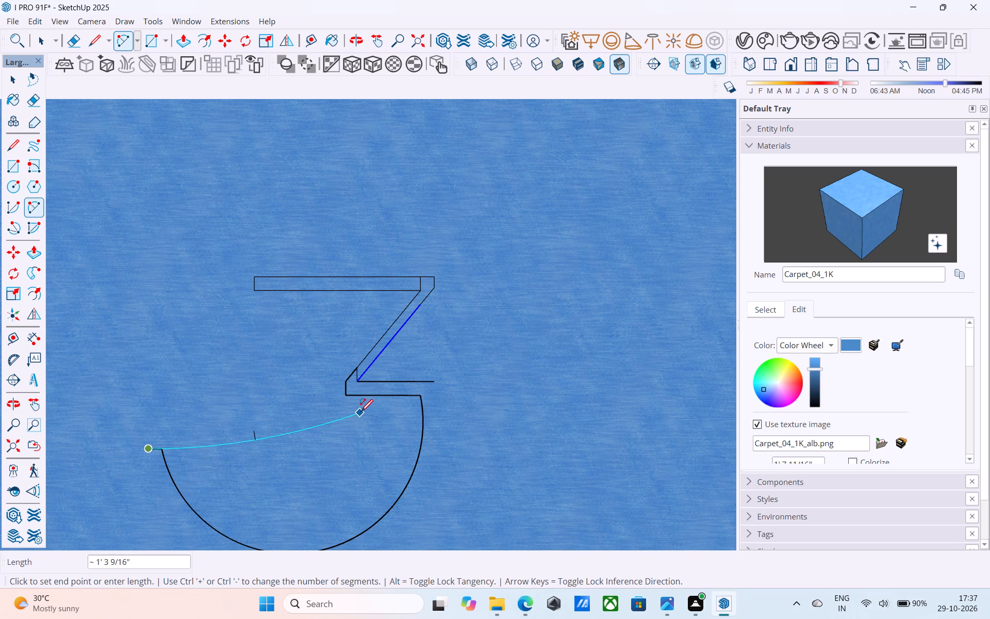
{"action": "left_click", "coordinate": [430, 385]}
{"action": "scroll", "coordinate": [419, 498], "scroll_direction": "down", "scroll_amount": 2}
{"action": "middle_click_drag", "start_coordinate": [418, 498], "coordinate": [398, 363], "text": "shift"}
{"action": "scroll", "coordinate": [383, 411], "scroll_direction": "up", "scroll_amount": 2}
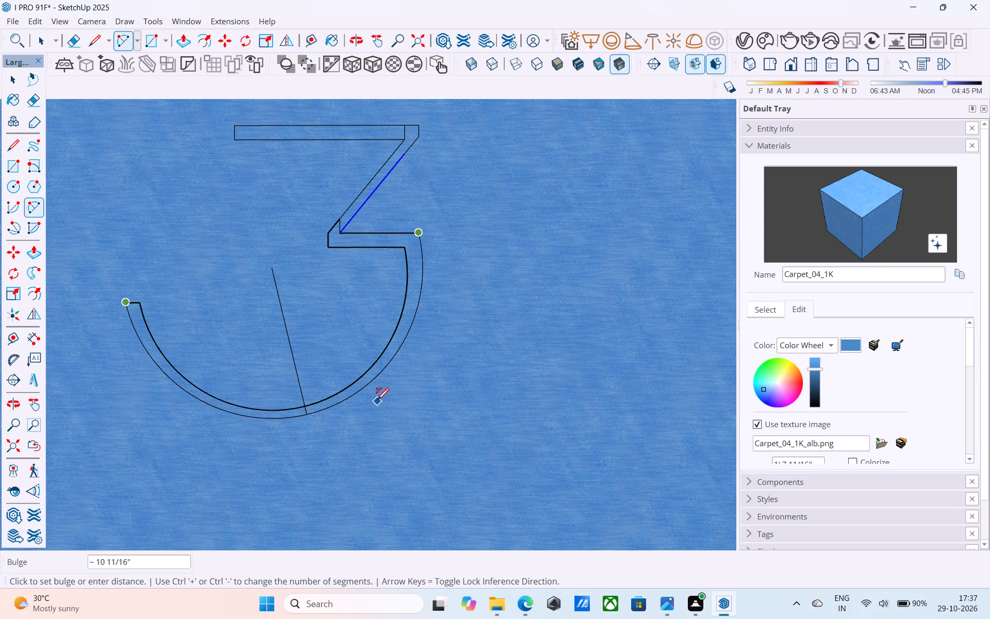
{"action": "left_click", "coordinate": [376, 404]}
{"action": "scroll", "coordinate": [375, 400], "scroll_direction": "down", "scroll_amount": 1}
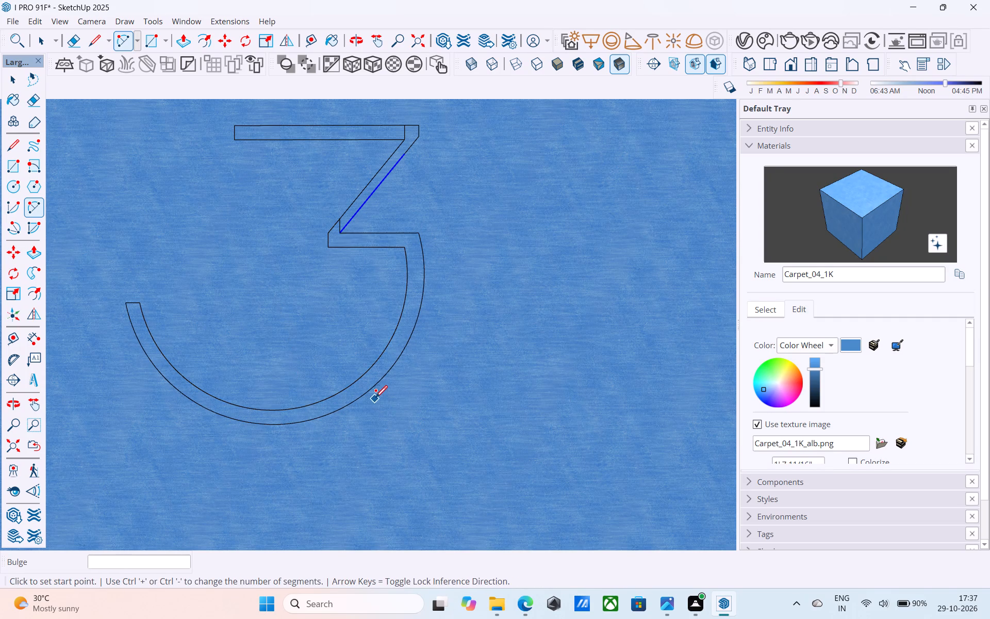
Erase the two short vertical edges inside the numeral 3 outline, at the diagonal's lower end and the top bar's right end.
{"action": "scroll", "coordinate": [375, 399], "scroll_direction": "down", "scroll_amount": 1}
{"action": "middle_click_drag", "start_coordinate": [374, 398], "coordinate": [457, 488], "text": "shift"}
{"action": "key", "text": "e"}
{"action": "scroll", "coordinate": [358, 329], "scroll_direction": "up", "scroll_amount": 5}
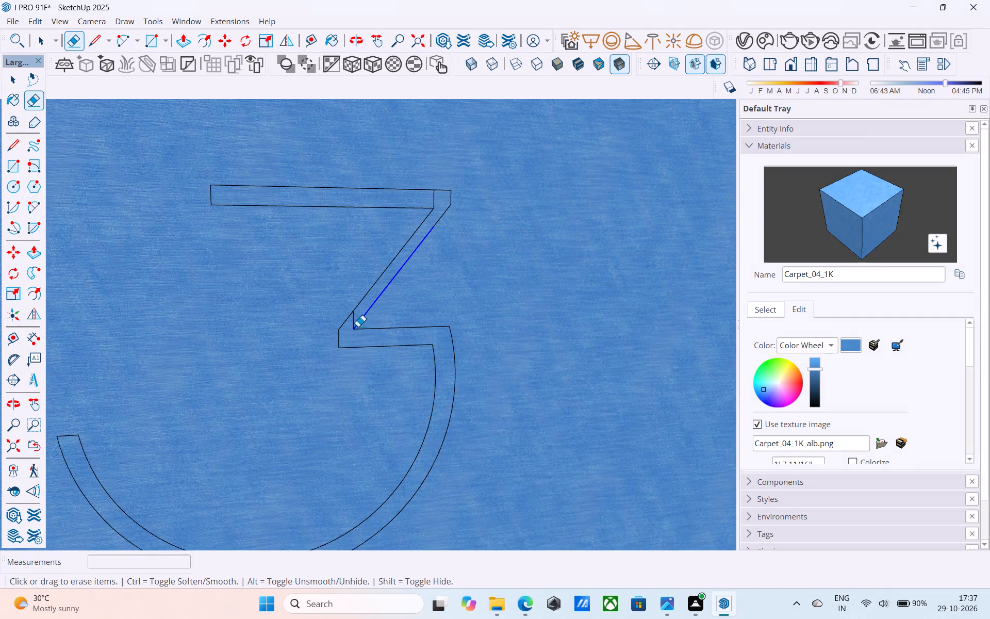
{"action": "scroll", "coordinate": [358, 327], "scroll_direction": "up", "scroll_amount": 2}
{"action": "left_click_drag", "start_coordinate": [357, 315], "coordinate": [352, 315]}
{"action": "left_click", "coordinate": [465, 152]}
{"action": "scroll", "coordinate": [469, 186], "scroll_direction": "down", "scroll_amount": 7}
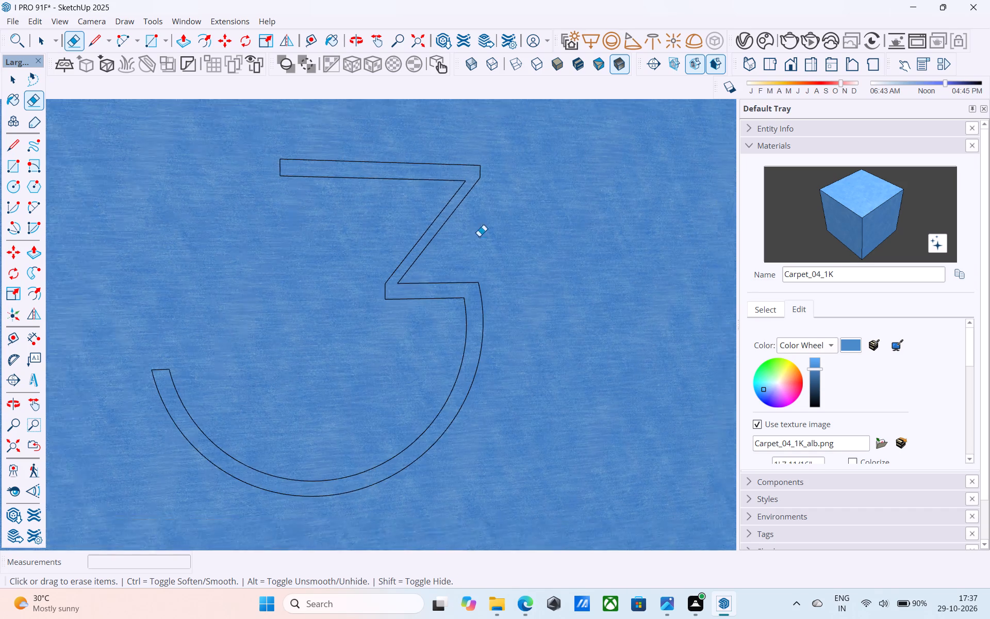
{"action": "scroll", "coordinate": [479, 236], "scroll_direction": "down", "scroll_amount": 3}
{"action": "scroll", "coordinate": [482, 282], "scroll_direction": "down", "scroll_amount": 2}
{"action": "middle_click_drag", "start_coordinate": [465, 291], "coordinate": [427, 325]}
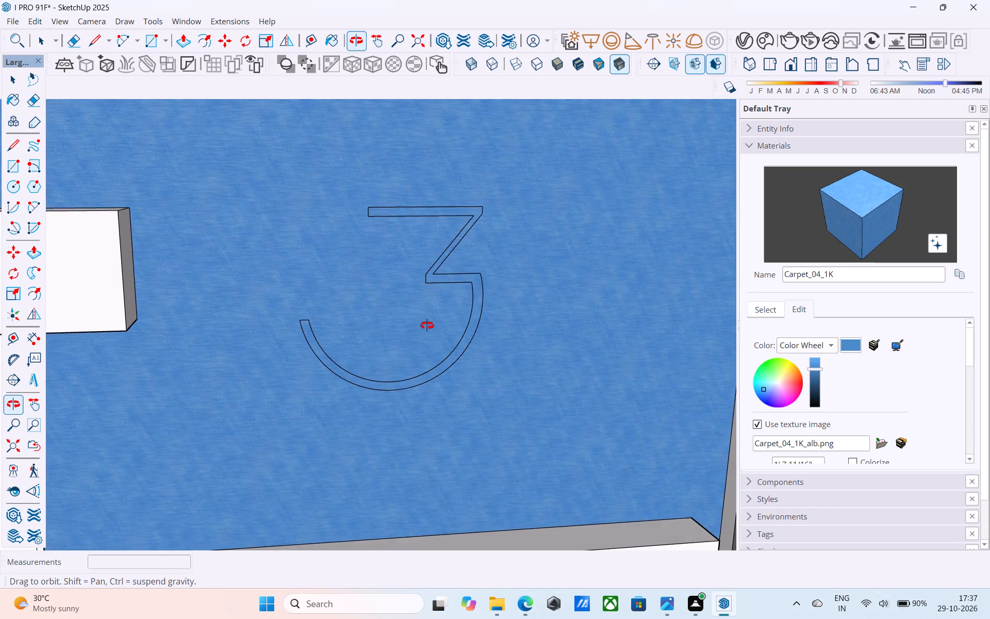
{"action": "middle_click_drag", "start_coordinate": [427, 325], "coordinate": [426, 330]}
{"action": "scroll", "coordinate": [515, 280], "scroll_direction": "up", "scroll_amount": 1}
{"action": "key", "text": "space"}
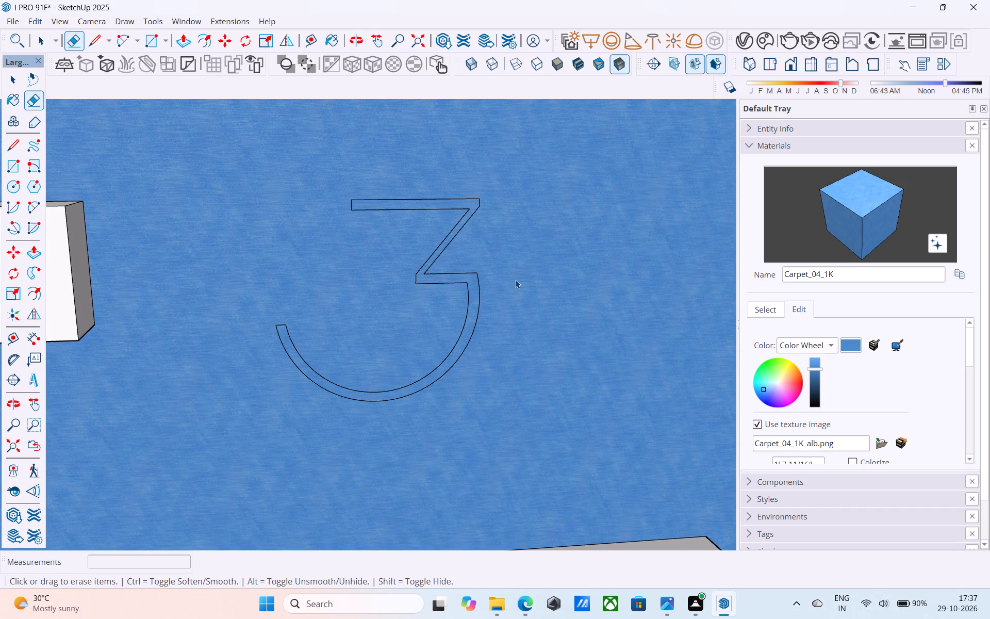
Draw an upward-bulging arc with a bulge of about 2" on the blue wall, starting just right of the numeral 3's diagonal.
{"action": "key", "text": "a"}
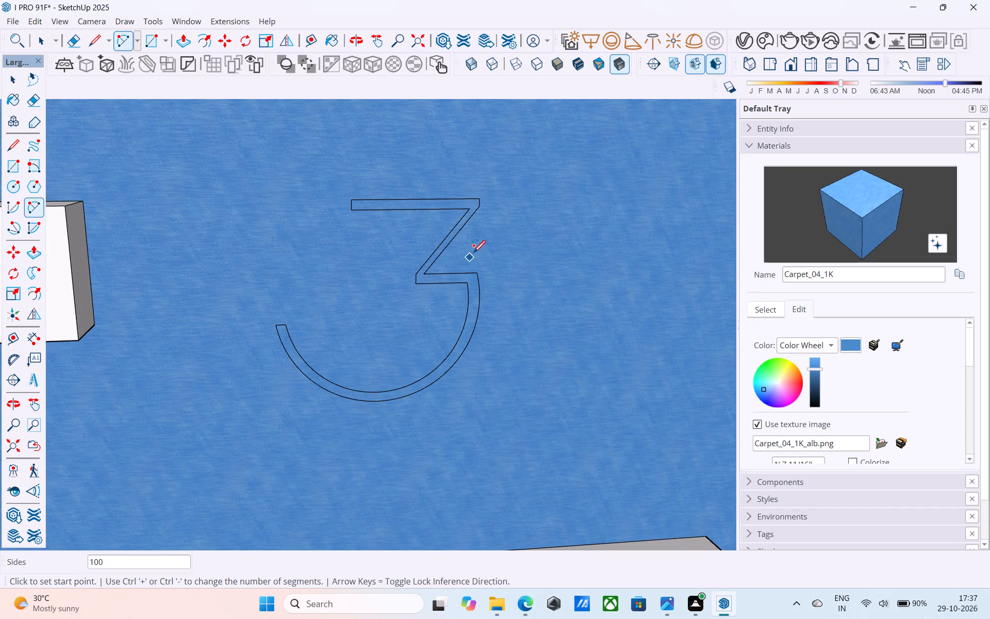
{"action": "left_click", "coordinate": [466, 259]}
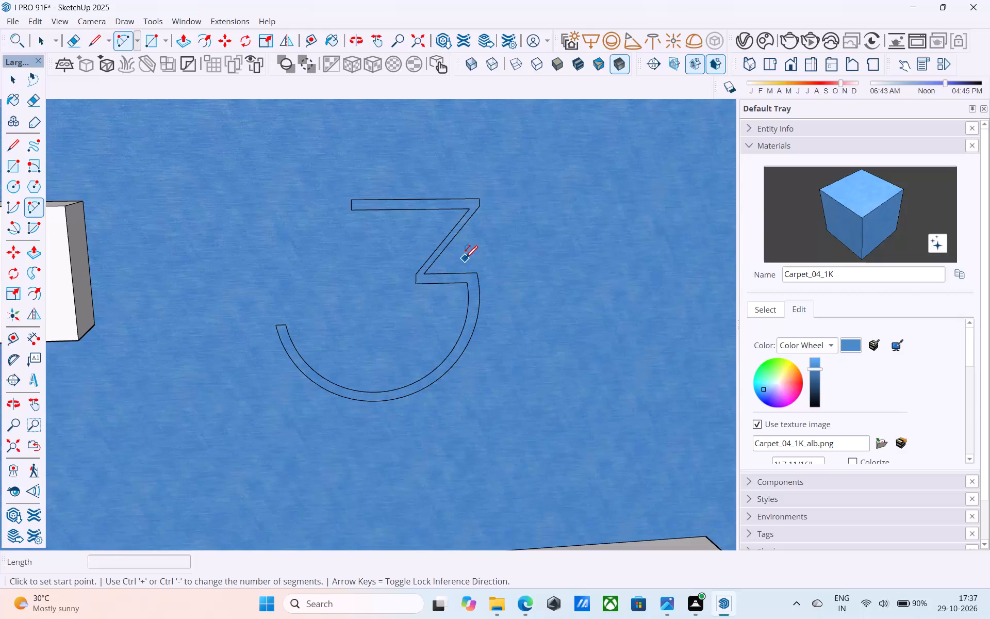
{"action": "key", "text": "a"}
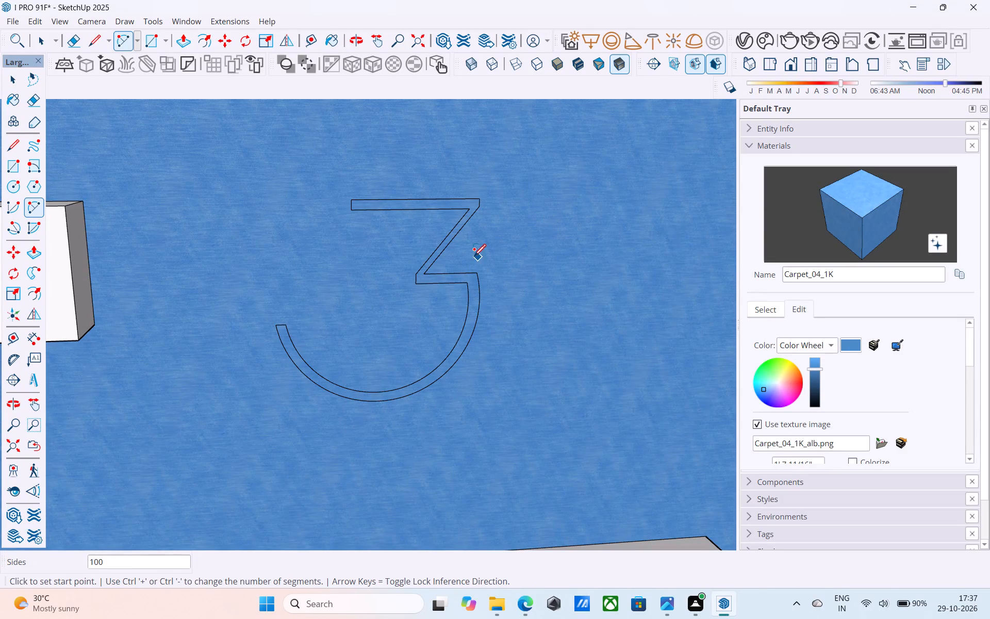
{"action": "left_click", "coordinate": [456, 260]}
{"action": "left_click", "coordinate": [552, 222]}
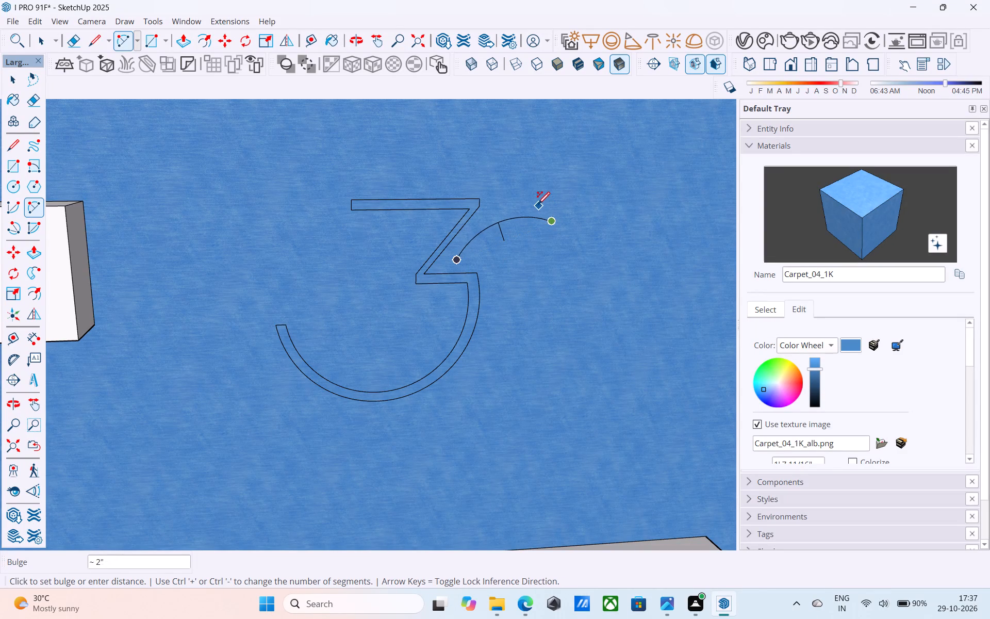
{"action": "left_click", "coordinate": [538, 204]}
{"action": "key", "text": "l"}
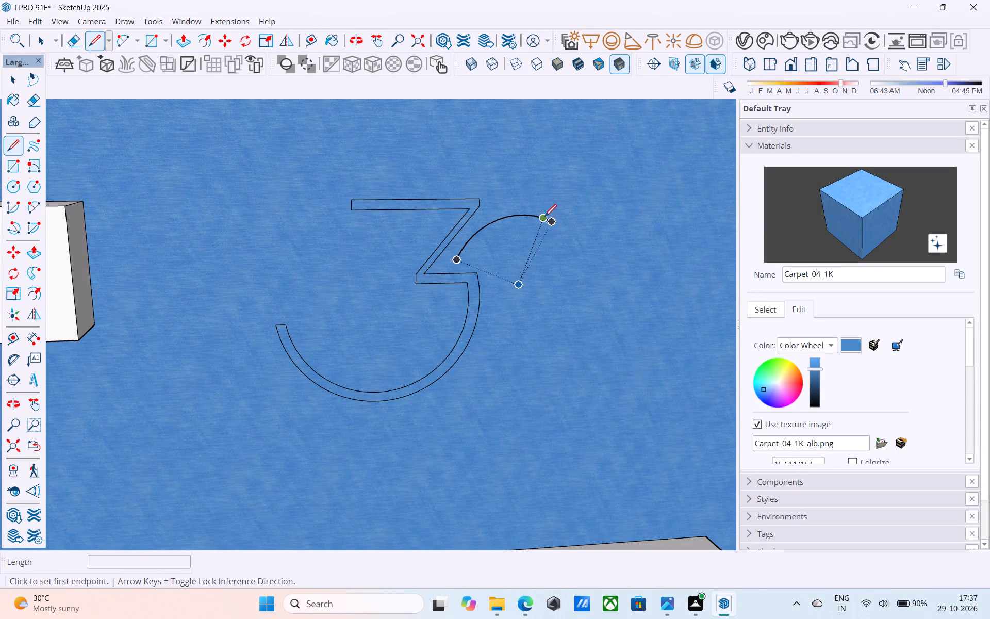
{"action": "key", "text": "space"}
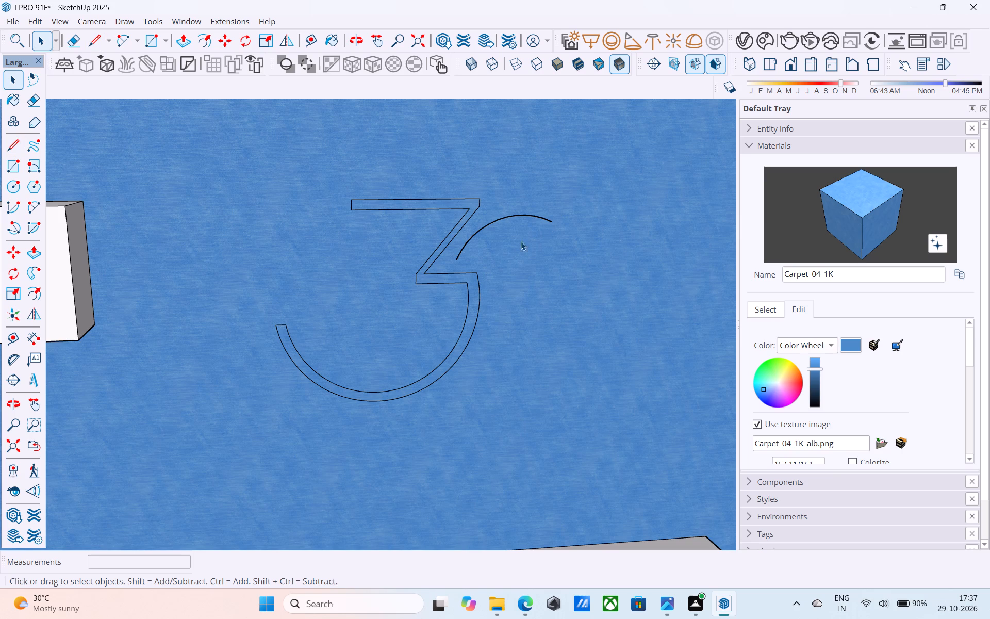
Draw short downward edges from the arc's two ends, about 9/16" at the left end and 1" at the right end.
{"action": "scroll", "coordinate": [463, 261], "scroll_direction": "up", "scroll_amount": 7}
{"action": "key", "text": "l"}
{"action": "left_click", "coordinate": [456, 258]}
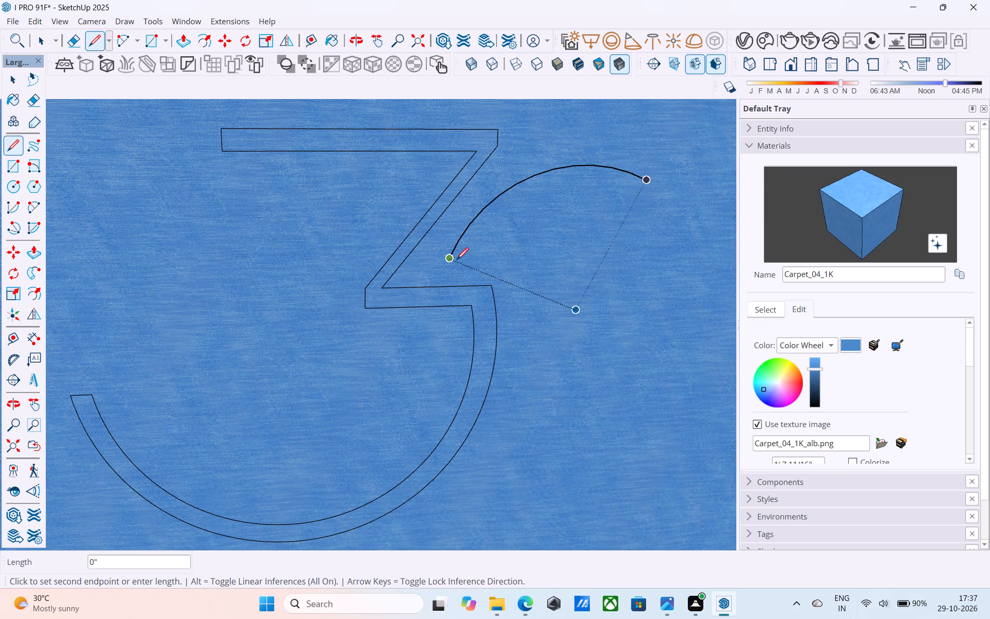
{"action": "scroll", "coordinate": [457, 270], "scroll_direction": "up", "scroll_amount": 2}
{"action": "left_click", "coordinate": [450, 271]}
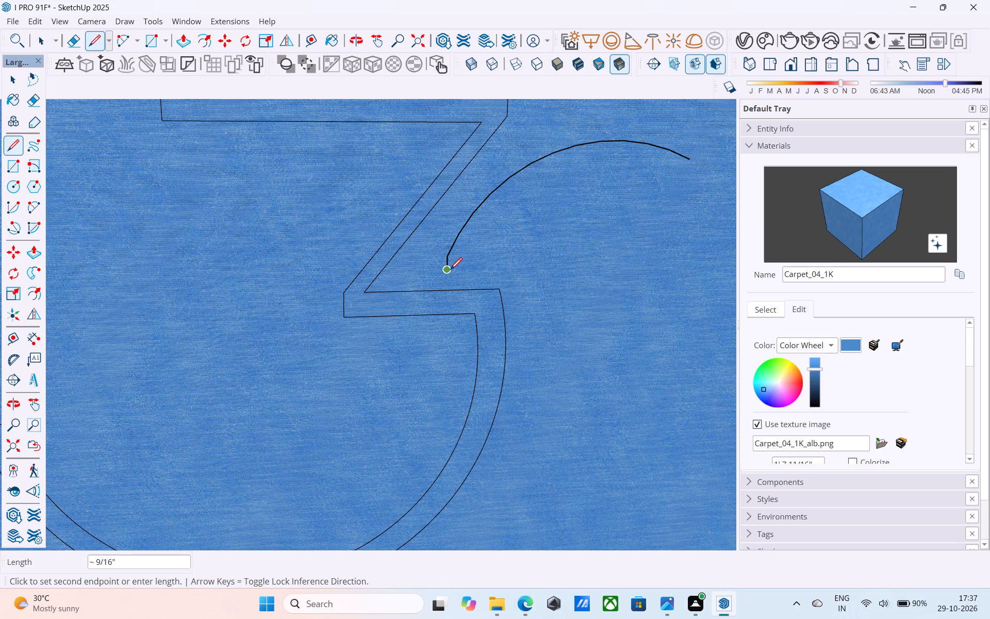
{"action": "key", "text": "space"}
{"action": "type", "text": "L"}
{"action": "left_click", "coordinate": [685, 163]}
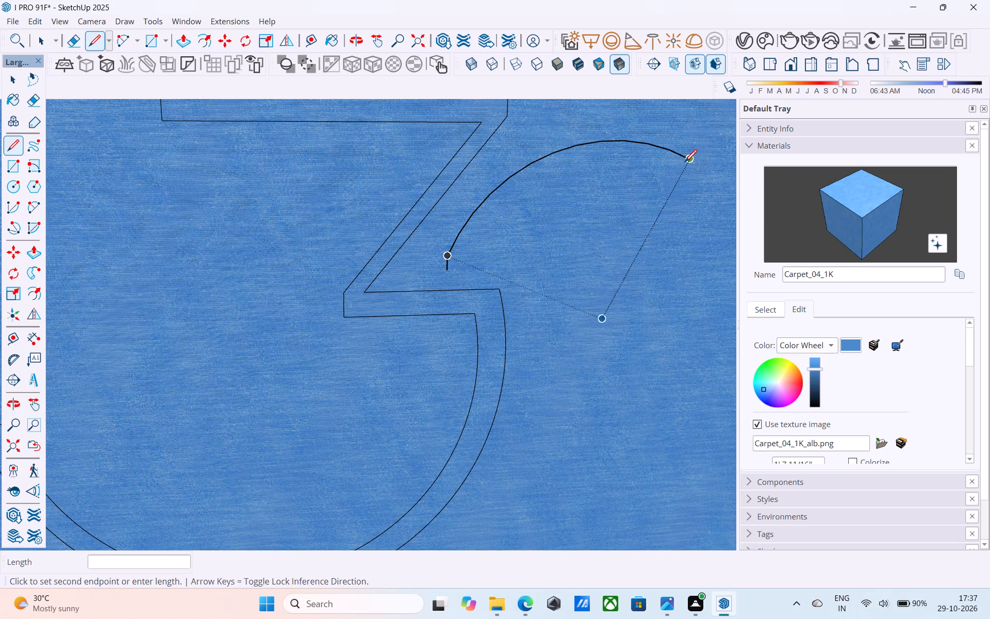
{"action": "scroll", "coordinate": [691, 177], "scroll_direction": "up", "scroll_amount": 2}
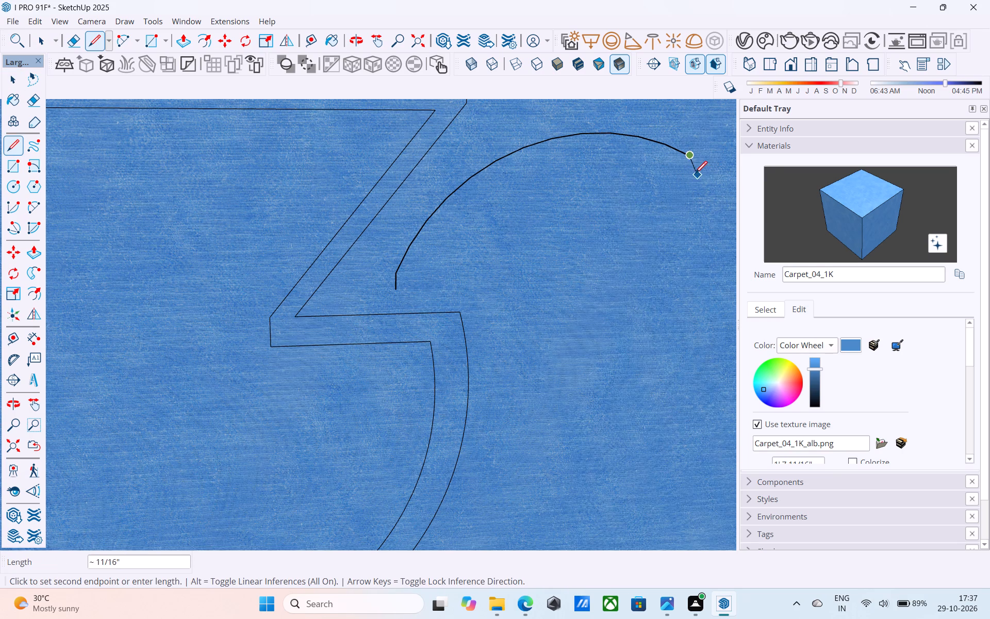
{"action": "key", "text": "1"}
{"action": "key", "text": "shift+quotedbl"}
{"action": "key", "text": "Return"}
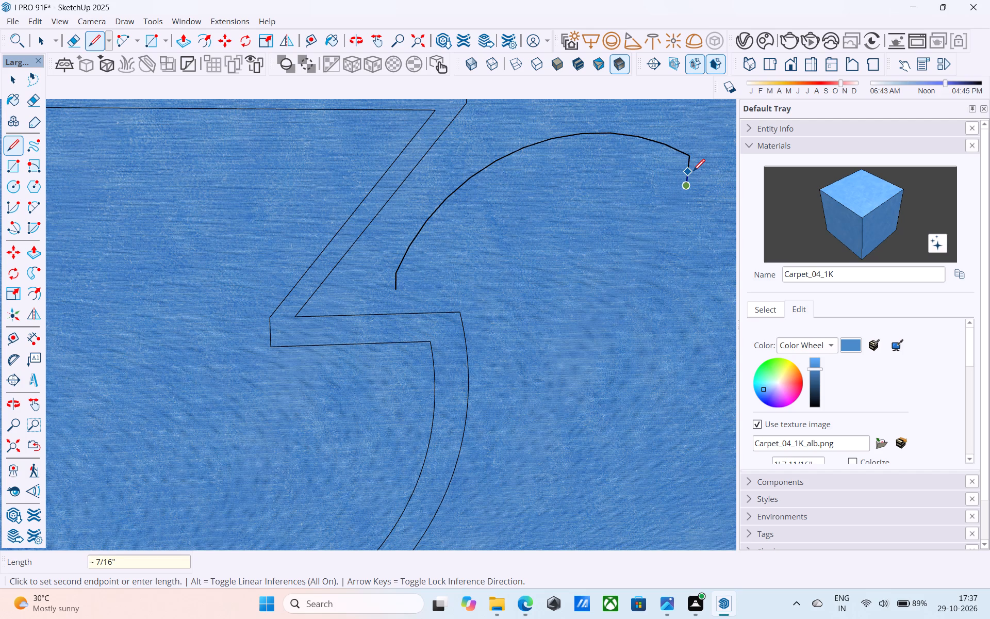
{"action": "key", "text": "space"}
Draw an inner arc with a bulge of about 2 9/16" joining the lower ends of the two short edges.
{"action": "key", "text": "a"}
{"action": "left_click", "coordinate": [404, 290]}
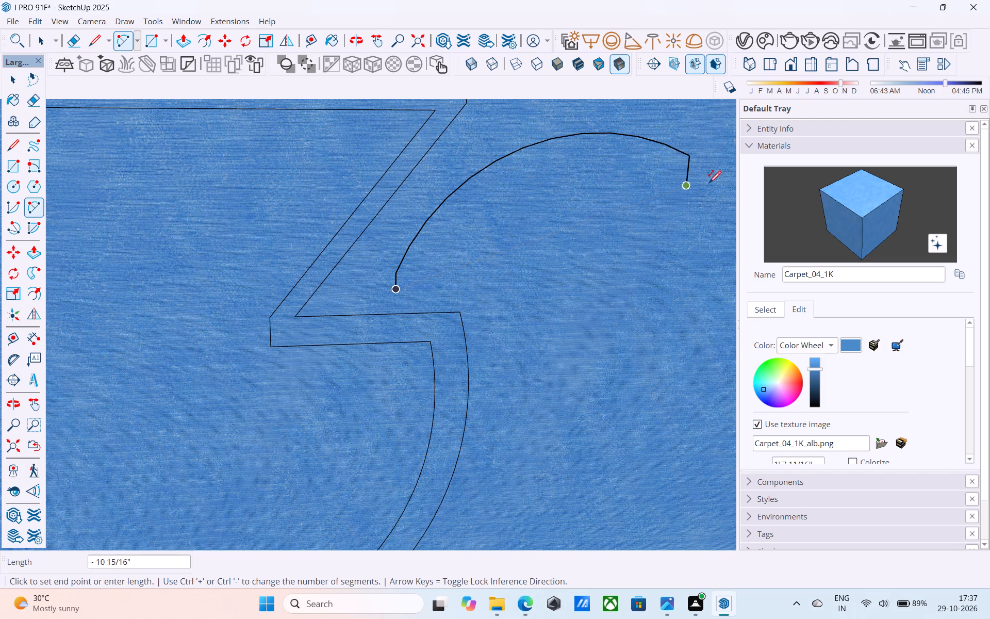
{"action": "left_click", "coordinate": [689, 182]}
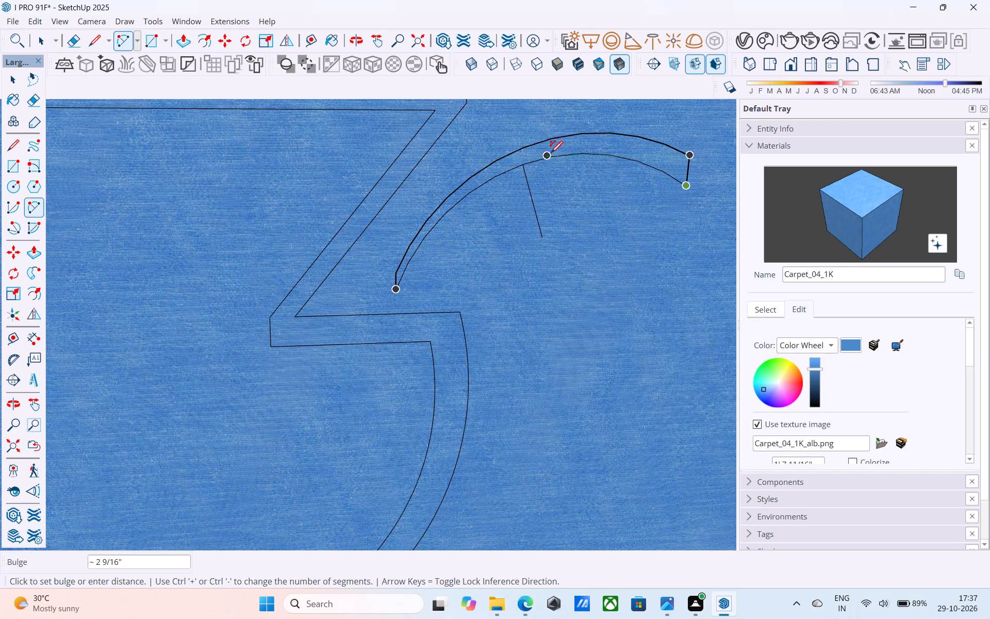
{"action": "left_click", "coordinate": [551, 154]}
{"action": "key", "text": "space"}
Draw a vertical stem line about 1' 4 11/16" long downward from just below the curved band's right end.
{"action": "middle_click_drag", "start_coordinate": [548, 158], "coordinate": [546, 170]}
{"action": "scroll", "coordinate": [548, 159], "scroll_direction": "down", "scroll_amount": 13}
{"action": "middle_click", "coordinate": [535, 211]}
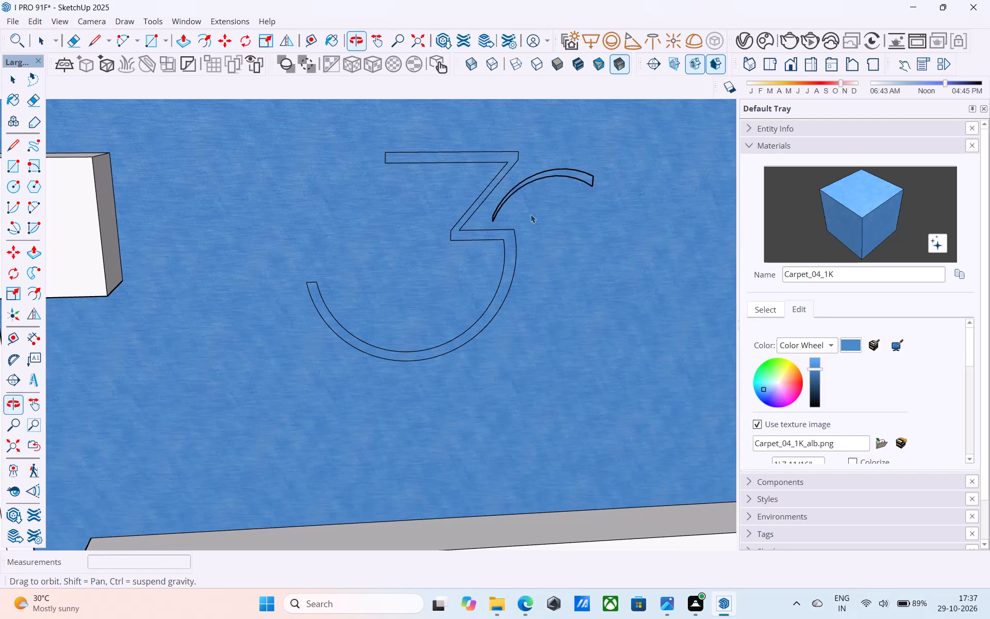
{"action": "key", "text": "l"}
{"action": "left_click", "coordinate": [592, 191]}
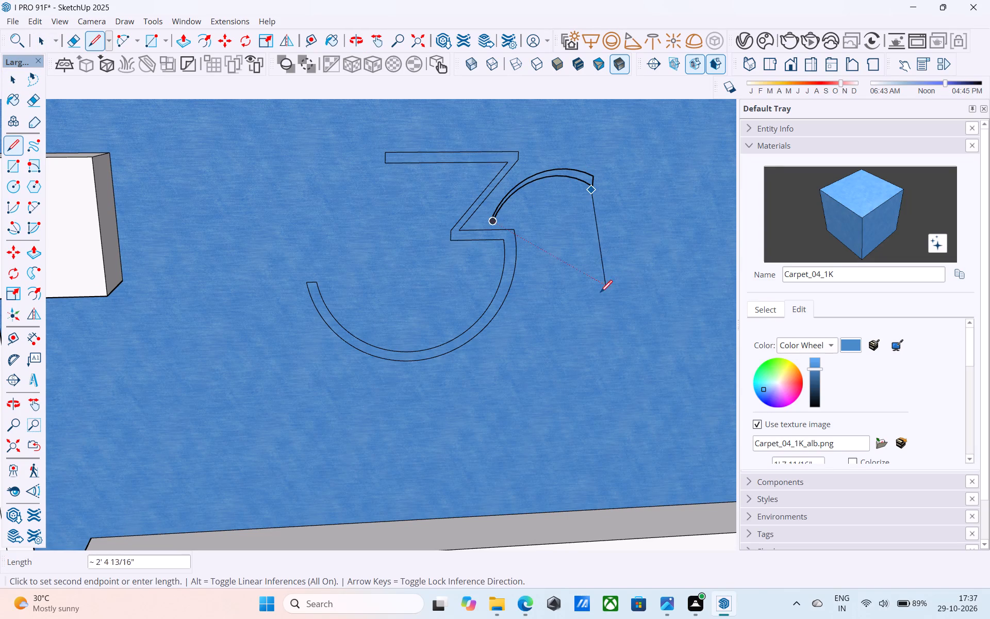
{"action": "scroll", "coordinate": [588, 325], "scroll_direction": "down", "scroll_amount": 9}
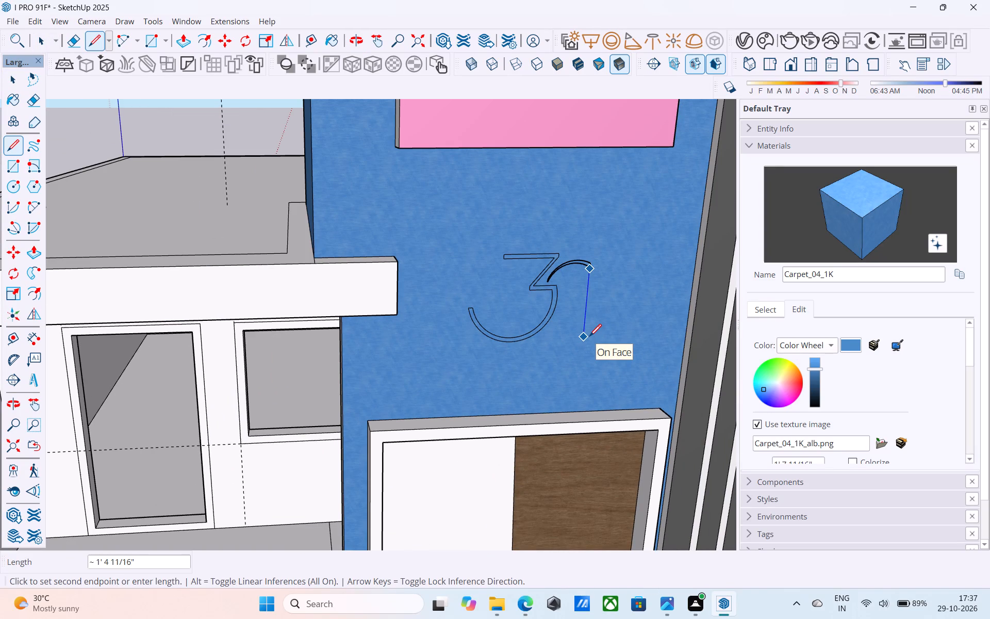
{"action": "left_click", "coordinate": [589, 337]}
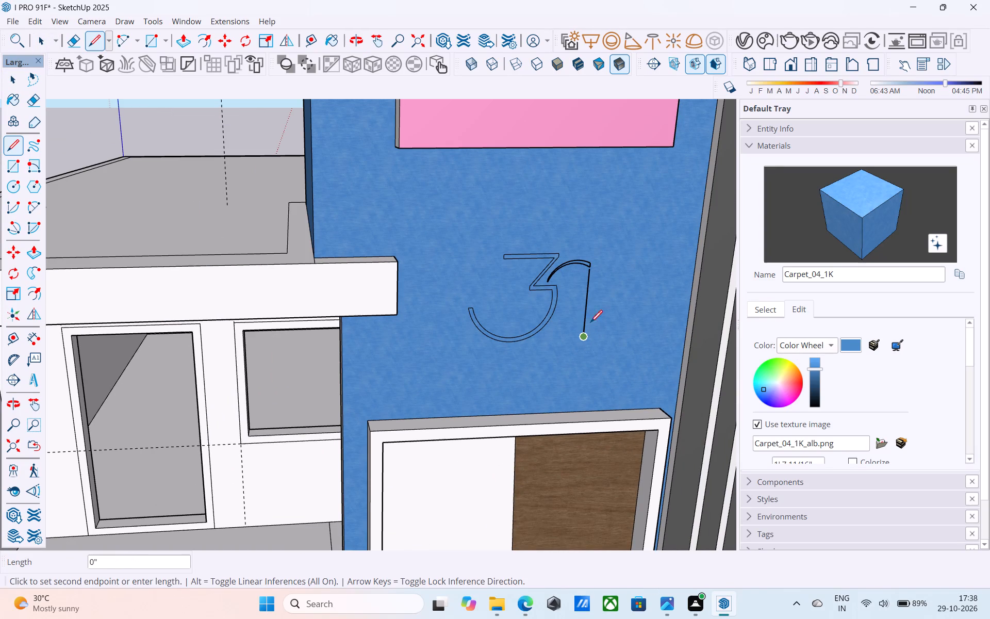
{"action": "scroll", "coordinate": [599, 259], "scroll_direction": "up", "scroll_amount": 6}
{"action": "key", "text": "space"}
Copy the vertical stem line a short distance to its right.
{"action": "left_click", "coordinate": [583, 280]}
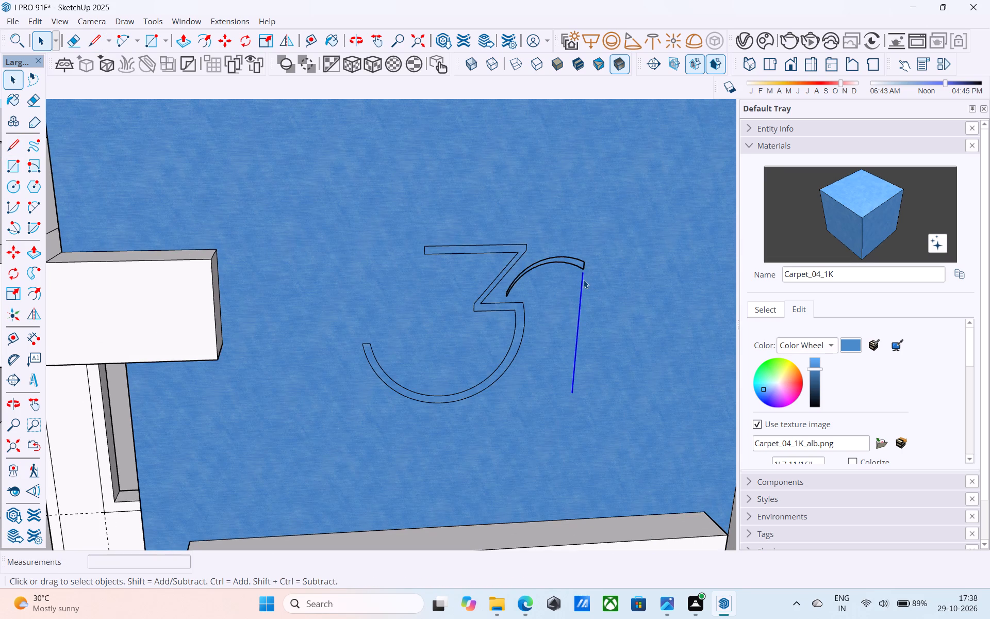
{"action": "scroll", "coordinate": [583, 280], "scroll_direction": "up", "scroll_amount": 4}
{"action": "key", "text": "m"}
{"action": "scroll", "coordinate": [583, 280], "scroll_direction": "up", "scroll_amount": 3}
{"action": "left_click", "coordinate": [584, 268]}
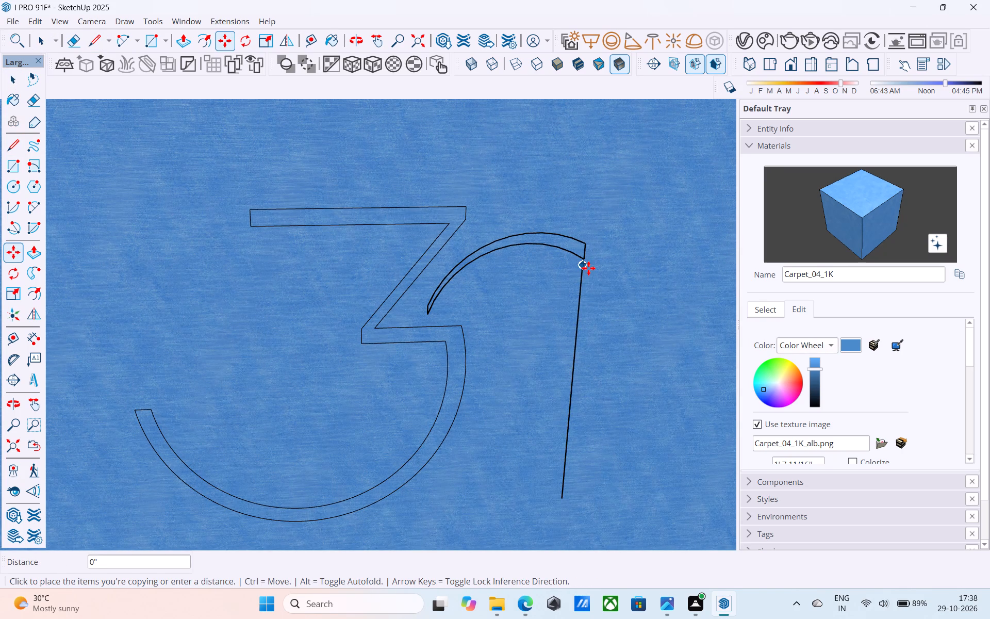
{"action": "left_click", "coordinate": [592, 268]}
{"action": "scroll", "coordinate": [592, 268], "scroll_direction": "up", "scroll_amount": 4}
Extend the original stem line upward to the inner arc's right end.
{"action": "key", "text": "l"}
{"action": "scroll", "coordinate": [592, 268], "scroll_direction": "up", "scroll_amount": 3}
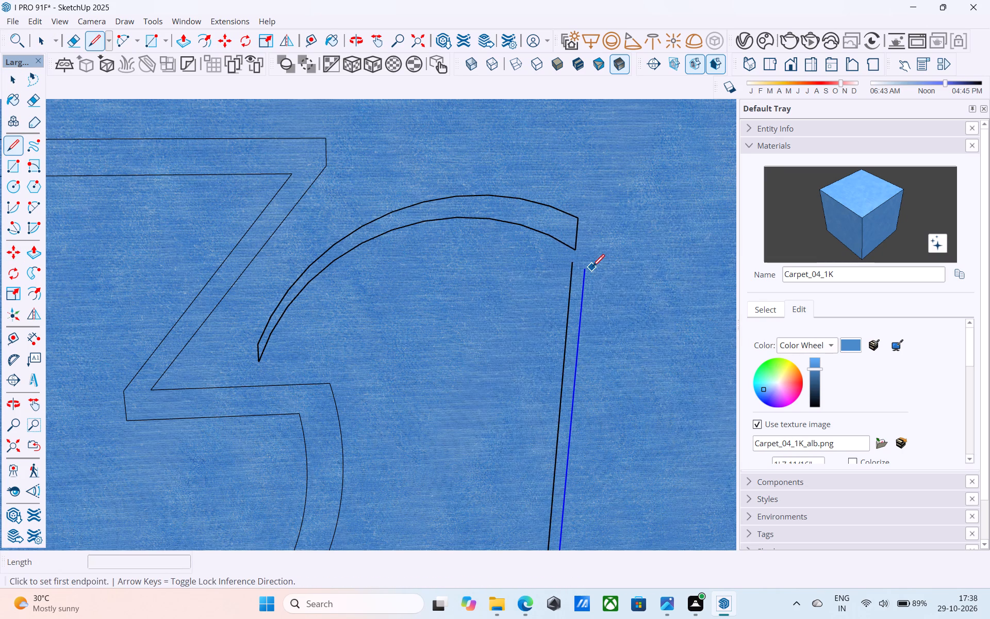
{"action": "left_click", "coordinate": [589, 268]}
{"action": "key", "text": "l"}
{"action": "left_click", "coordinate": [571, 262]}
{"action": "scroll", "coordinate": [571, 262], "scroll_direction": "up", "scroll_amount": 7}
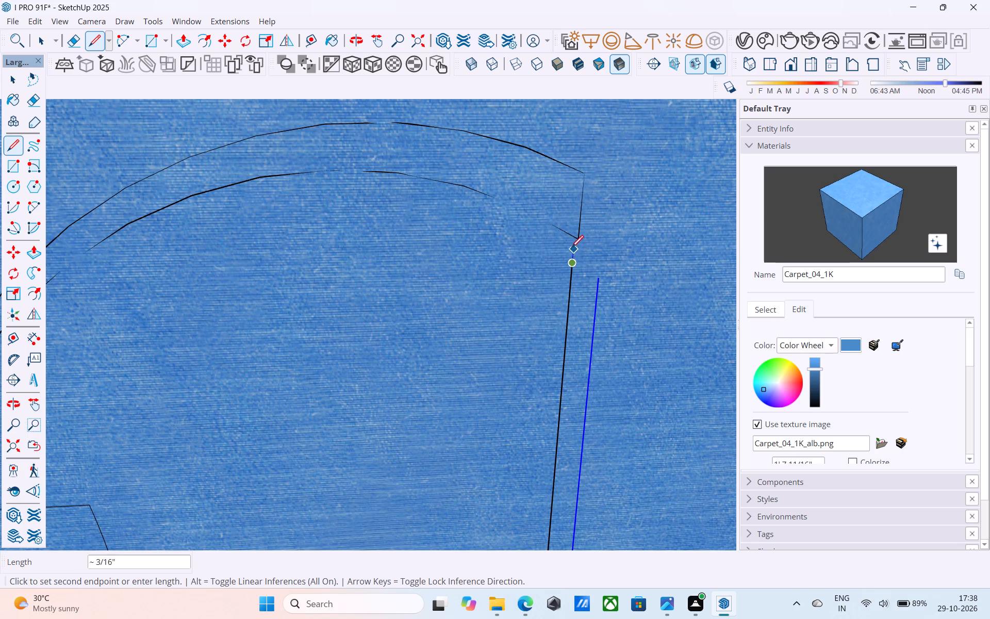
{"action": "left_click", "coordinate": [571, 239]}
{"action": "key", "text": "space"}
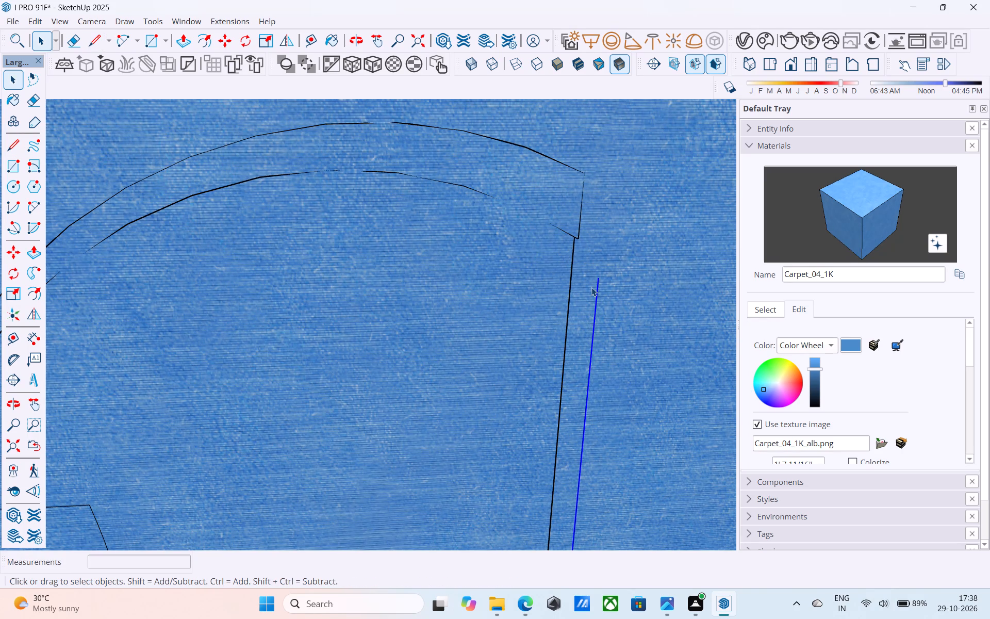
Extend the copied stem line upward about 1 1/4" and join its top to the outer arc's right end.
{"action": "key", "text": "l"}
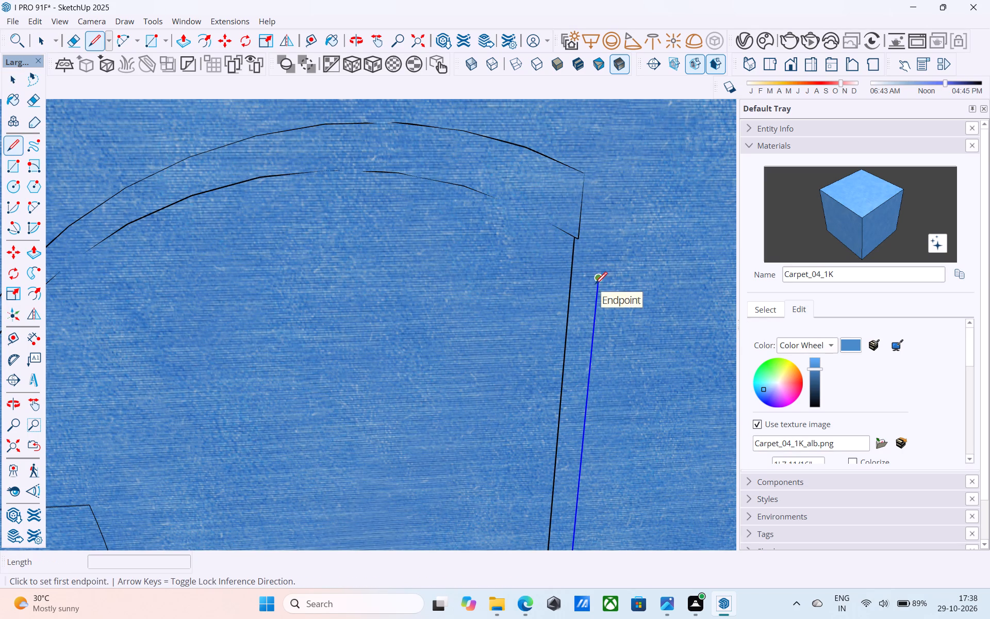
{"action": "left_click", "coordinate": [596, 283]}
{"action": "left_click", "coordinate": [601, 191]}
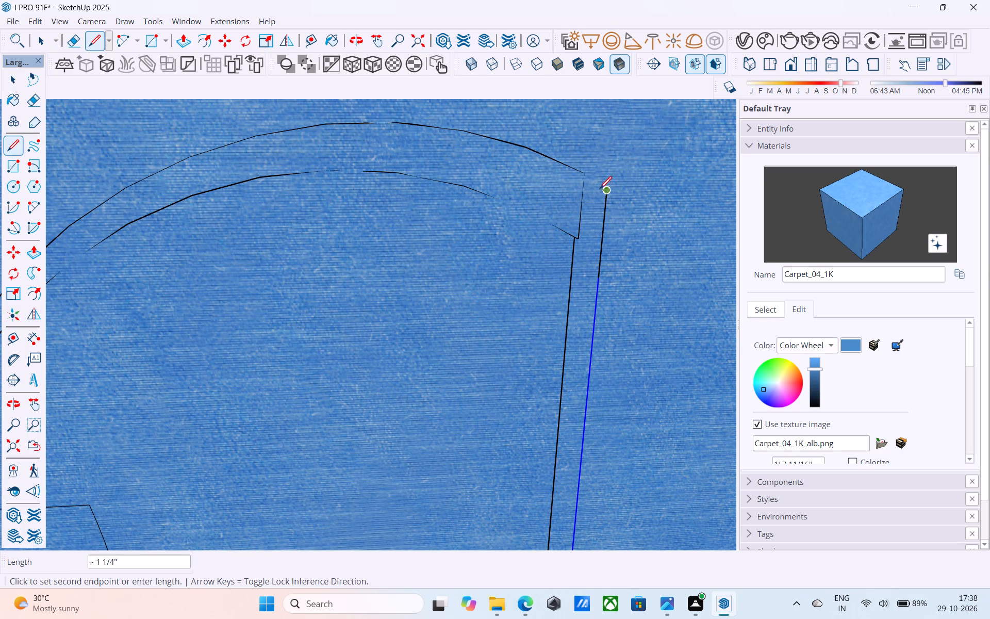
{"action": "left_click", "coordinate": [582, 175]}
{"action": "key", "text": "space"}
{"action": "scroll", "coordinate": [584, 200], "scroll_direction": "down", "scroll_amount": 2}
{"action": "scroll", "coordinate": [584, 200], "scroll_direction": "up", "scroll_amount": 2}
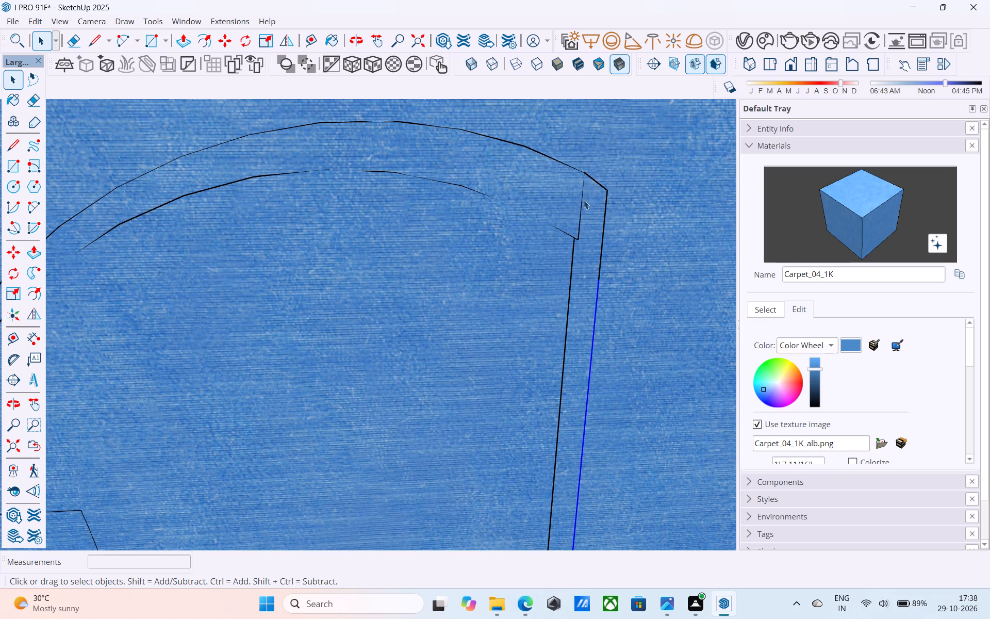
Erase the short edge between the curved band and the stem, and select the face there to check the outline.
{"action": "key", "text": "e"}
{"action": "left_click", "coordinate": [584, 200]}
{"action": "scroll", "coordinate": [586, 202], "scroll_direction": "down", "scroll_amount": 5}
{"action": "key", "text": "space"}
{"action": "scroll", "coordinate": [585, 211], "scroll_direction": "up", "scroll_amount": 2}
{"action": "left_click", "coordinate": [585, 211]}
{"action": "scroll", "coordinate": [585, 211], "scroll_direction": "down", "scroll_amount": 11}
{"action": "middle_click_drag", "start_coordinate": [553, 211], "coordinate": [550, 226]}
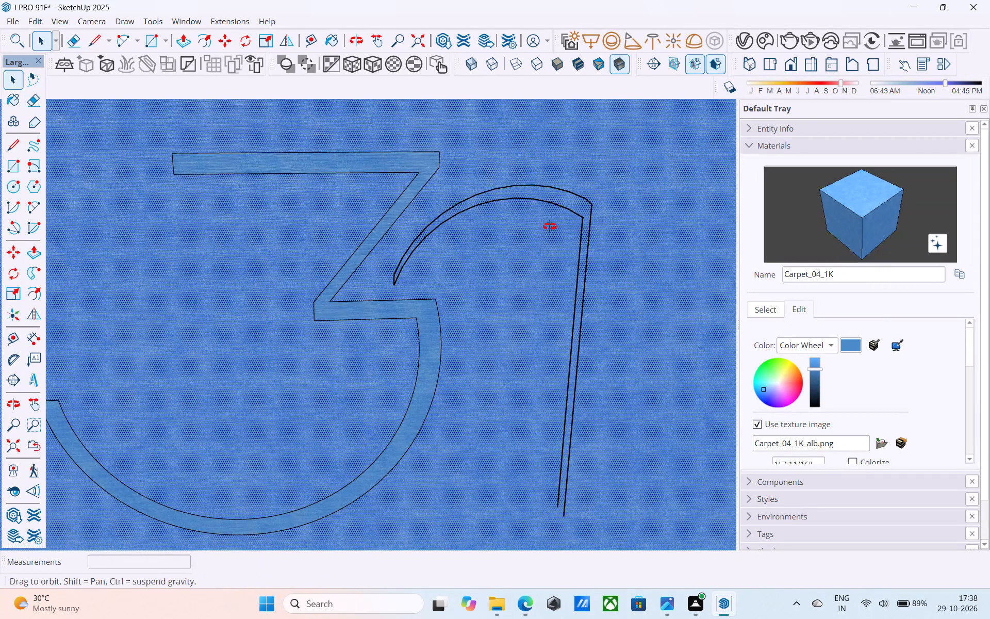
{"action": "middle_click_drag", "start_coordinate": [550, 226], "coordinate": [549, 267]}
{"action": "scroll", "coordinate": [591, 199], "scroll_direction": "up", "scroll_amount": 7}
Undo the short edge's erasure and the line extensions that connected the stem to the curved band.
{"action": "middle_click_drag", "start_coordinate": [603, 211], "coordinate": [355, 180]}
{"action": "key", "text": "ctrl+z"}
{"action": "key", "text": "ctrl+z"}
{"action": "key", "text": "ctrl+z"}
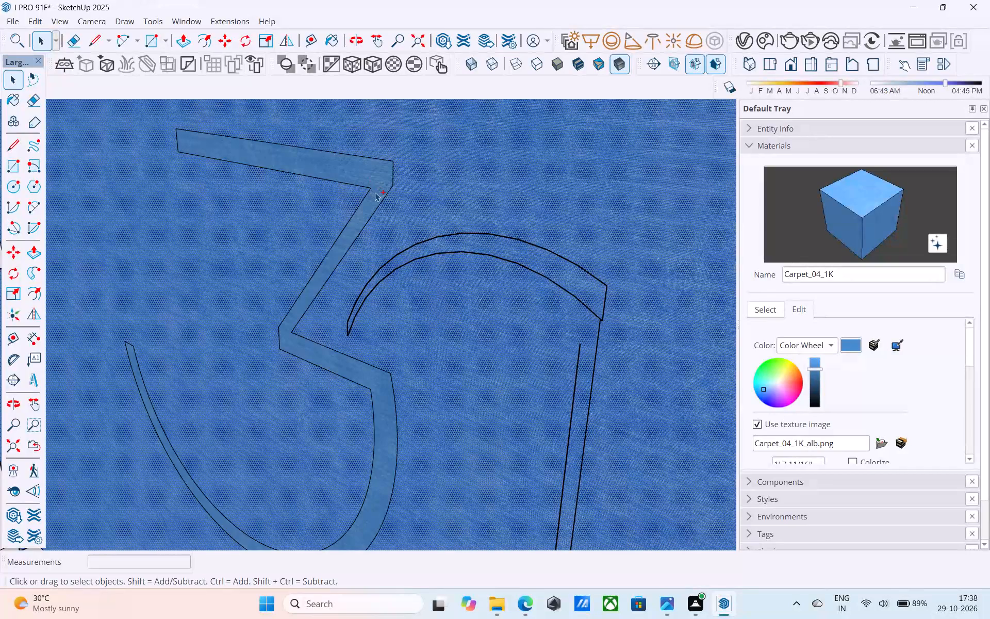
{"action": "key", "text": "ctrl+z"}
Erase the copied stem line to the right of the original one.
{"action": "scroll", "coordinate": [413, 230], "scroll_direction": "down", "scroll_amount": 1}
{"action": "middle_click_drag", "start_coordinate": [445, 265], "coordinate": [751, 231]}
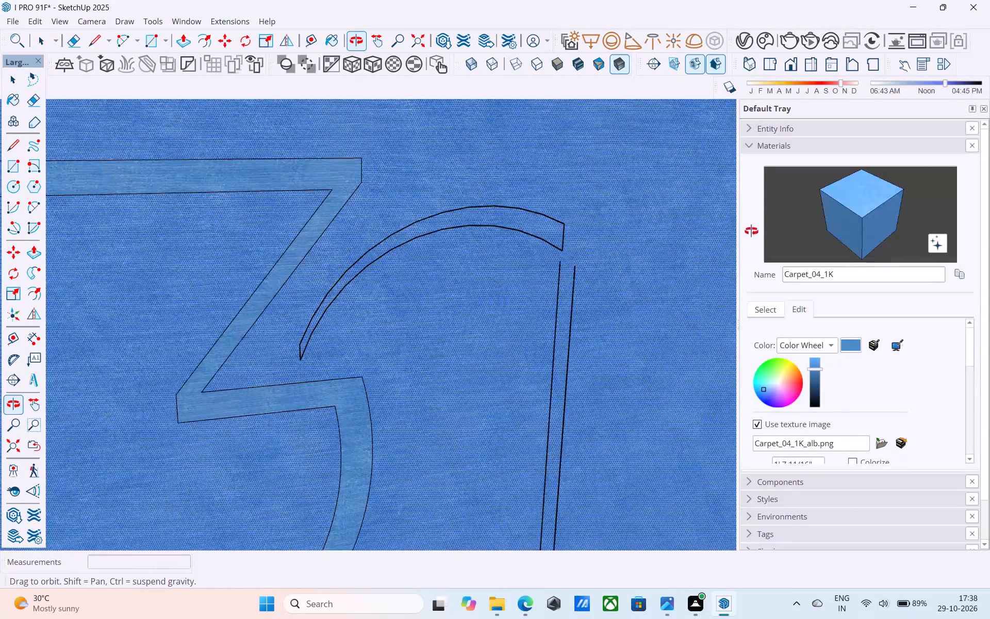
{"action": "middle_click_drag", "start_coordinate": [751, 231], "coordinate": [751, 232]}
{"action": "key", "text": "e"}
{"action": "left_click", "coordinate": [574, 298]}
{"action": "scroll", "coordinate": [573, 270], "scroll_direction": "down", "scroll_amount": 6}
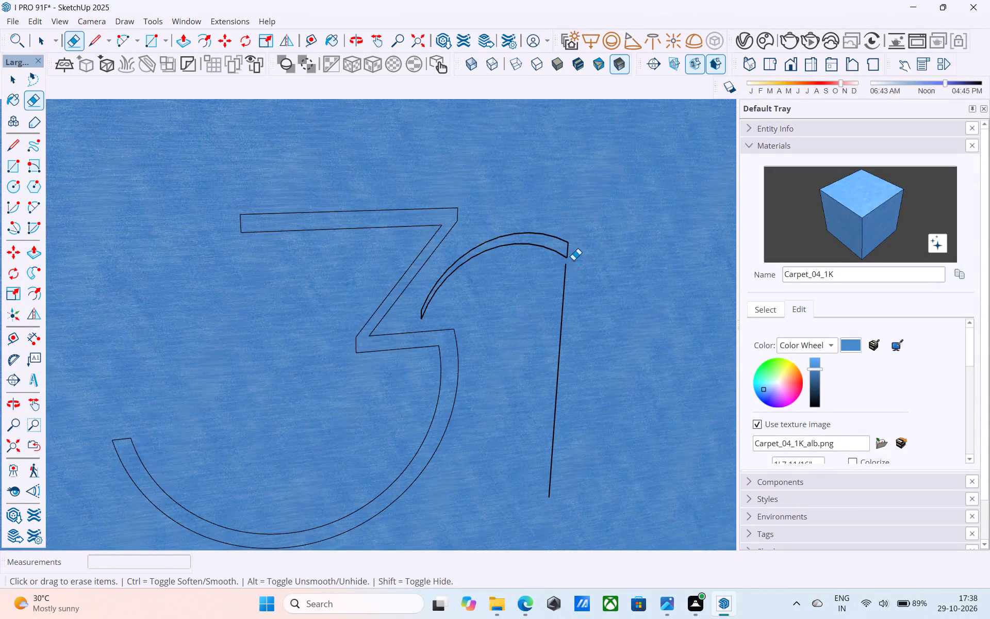
Check by selection whether the curved band and the numeral 3 form faces separate from the blue wall.
{"action": "scroll", "coordinate": [573, 260], "scroll_direction": "down", "scroll_amount": 2}
{"action": "middle_click_drag", "start_coordinate": [570, 263], "coordinate": [500, 258]}
{"action": "key", "text": "space"}
{"action": "scroll", "coordinate": [497, 272], "scroll_direction": "up", "scroll_amount": 3}
{"action": "left_click", "coordinate": [523, 249]}
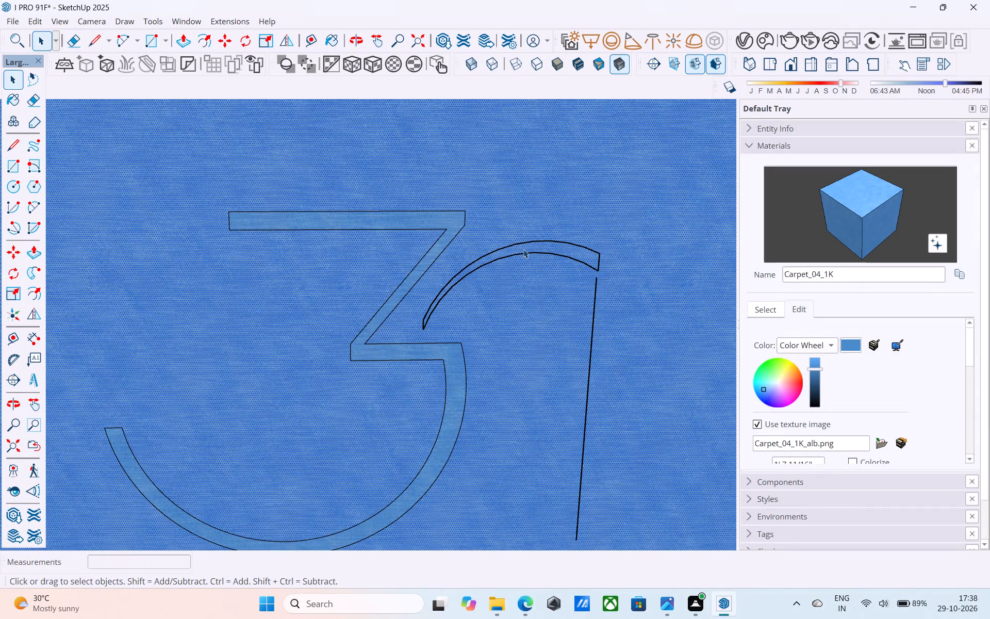
{"action": "scroll", "coordinate": [523, 249], "scroll_direction": "down", "scroll_amount": 5}
{"action": "middle_click_drag", "start_coordinate": [494, 268], "coordinate": [573, 204]}
{"action": "scroll", "coordinate": [474, 225], "scroll_direction": "up", "scroll_amount": 4}
{"action": "left_click", "coordinate": [474, 225]}
{"action": "scroll", "coordinate": [474, 225], "scroll_direction": "down", "scroll_amount": 6}
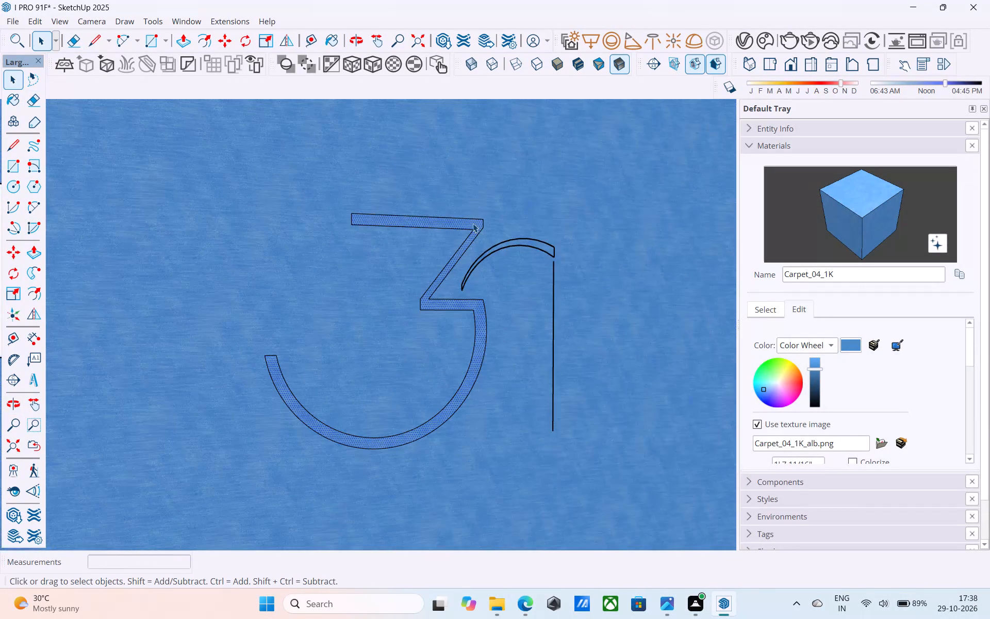
{"action": "scroll", "coordinate": [473, 223], "scroll_direction": "down", "scroll_amount": 12}
{"action": "middle_click_drag", "start_coordinate": [392, 287], "coordinate": [302, 339]}
{"action": "scroll", "coordinate": [437, 238], "scroll_direction": "up", "scroll_amount": 11}
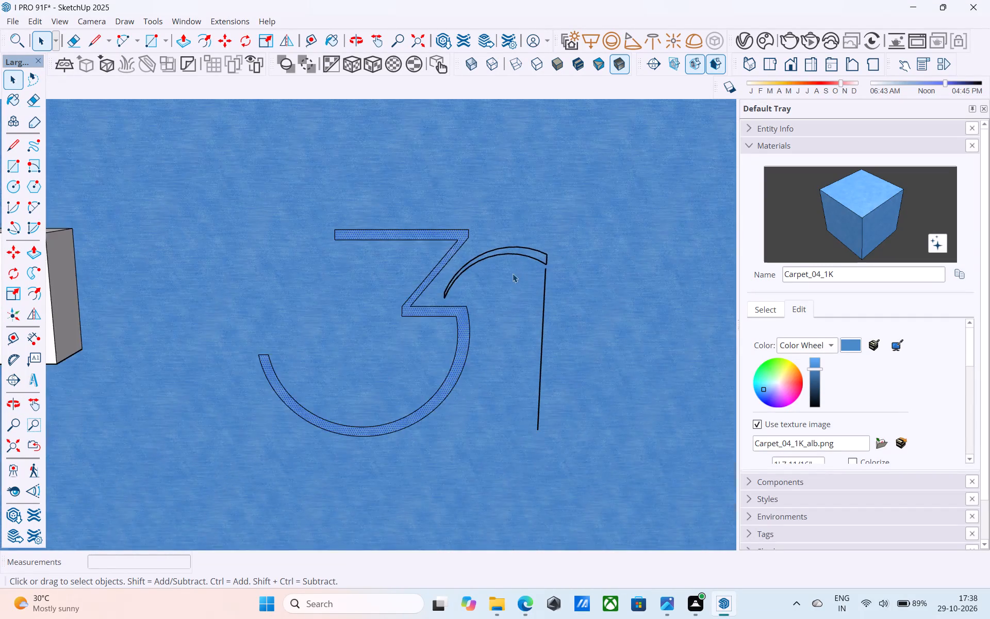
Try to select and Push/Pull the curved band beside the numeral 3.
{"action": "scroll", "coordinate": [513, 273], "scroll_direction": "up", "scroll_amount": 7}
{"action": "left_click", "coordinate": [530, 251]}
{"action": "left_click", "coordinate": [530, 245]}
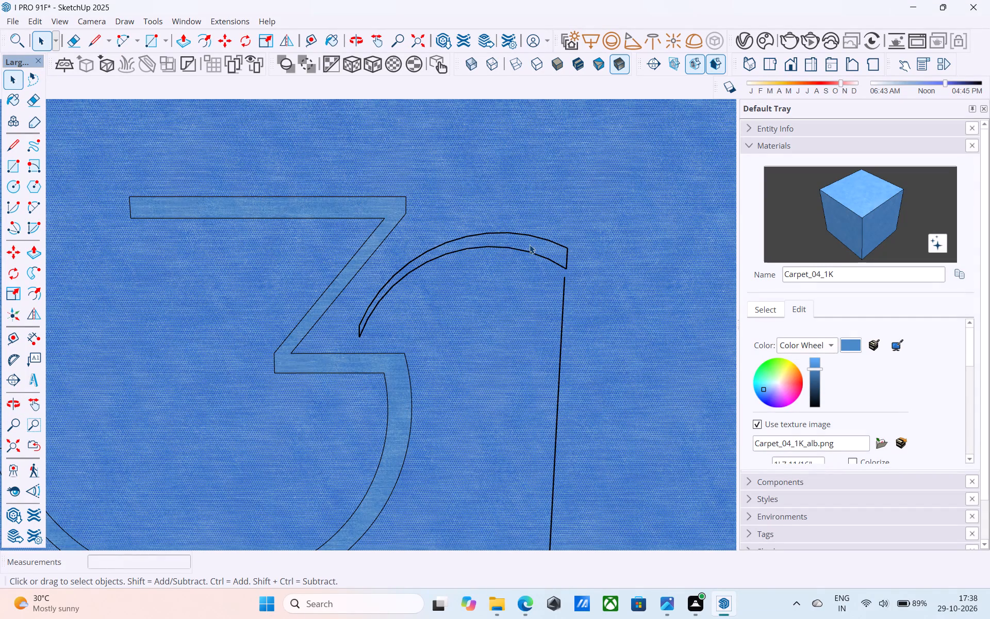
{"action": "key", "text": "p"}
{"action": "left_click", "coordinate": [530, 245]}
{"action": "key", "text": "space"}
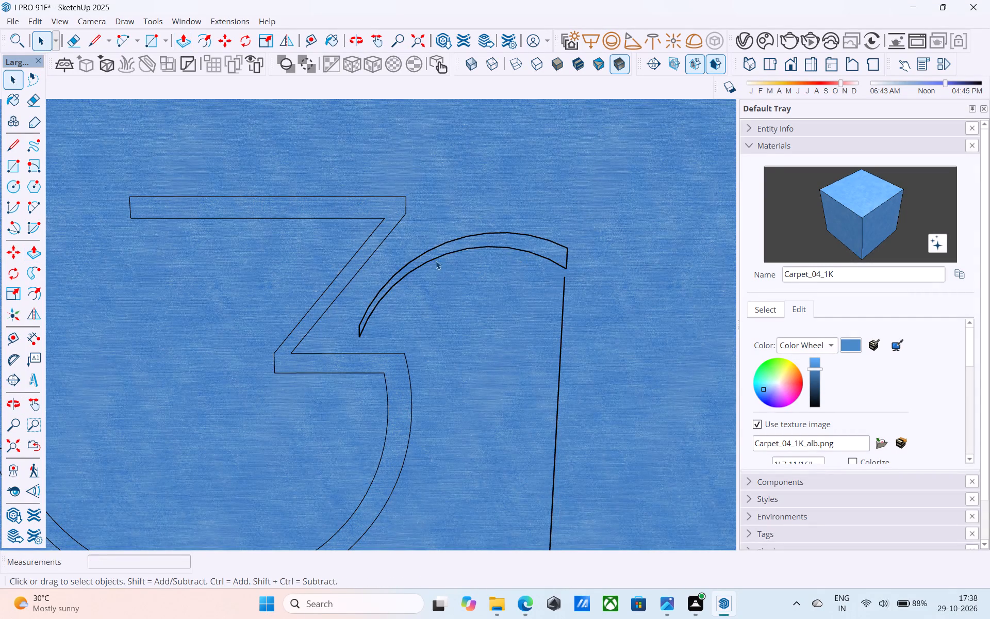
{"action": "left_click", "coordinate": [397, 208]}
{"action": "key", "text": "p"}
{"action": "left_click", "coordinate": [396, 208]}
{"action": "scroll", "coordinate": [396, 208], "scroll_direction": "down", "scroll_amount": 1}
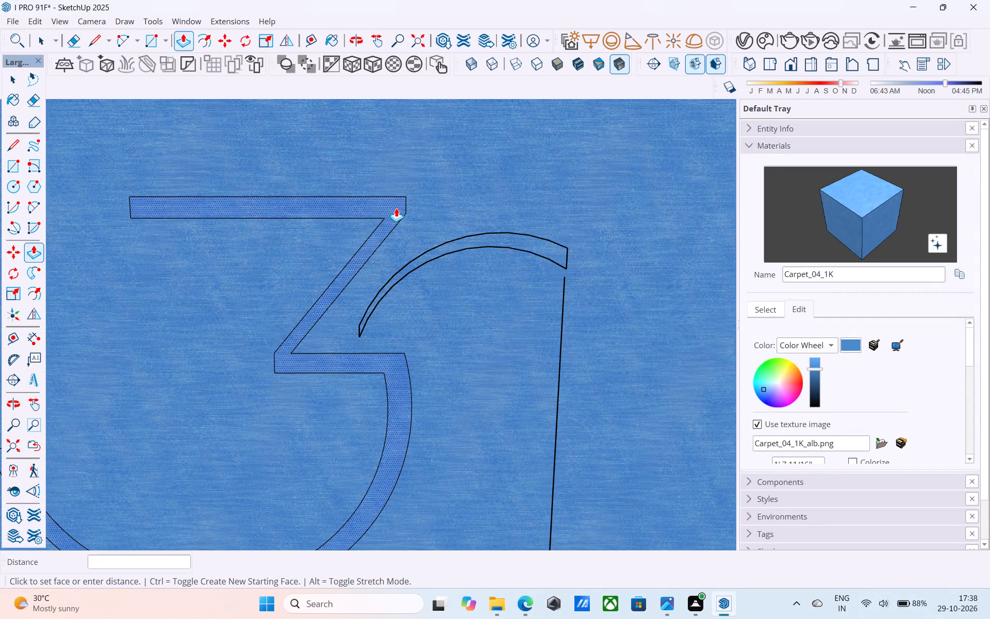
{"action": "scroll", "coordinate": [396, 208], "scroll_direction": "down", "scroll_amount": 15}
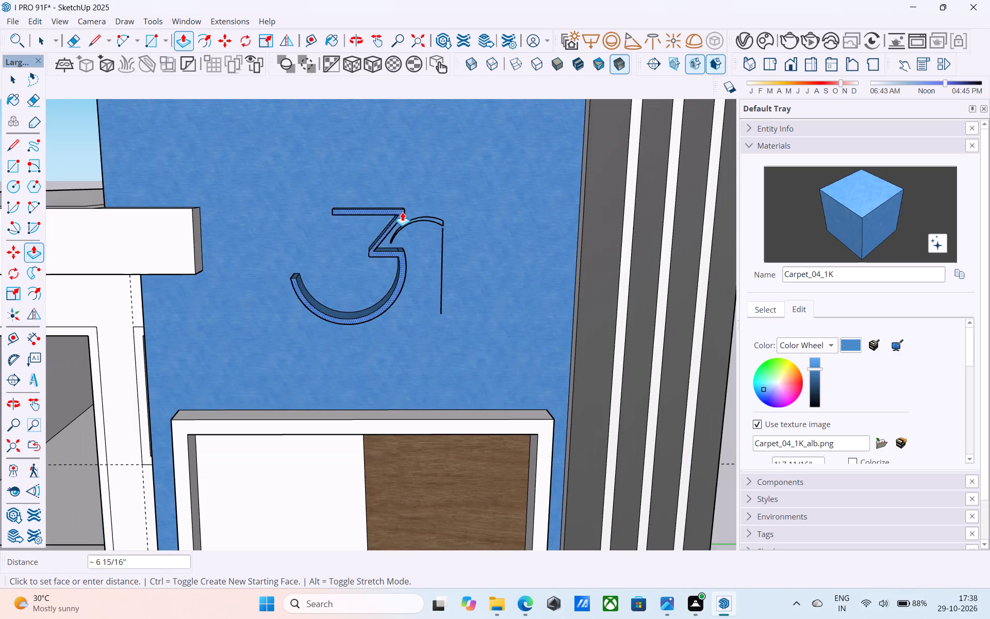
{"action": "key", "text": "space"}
Offset the outline of the pink panel above the facade numerals inward by 6".
{"action": "scroll", "coordinate": [402, 212], "scroll_direction": "down", "scroll_amount": 5}
{"action": "middle_click_drag", "start_coordinate": [402, 214], "coordinate": [438, 183]}
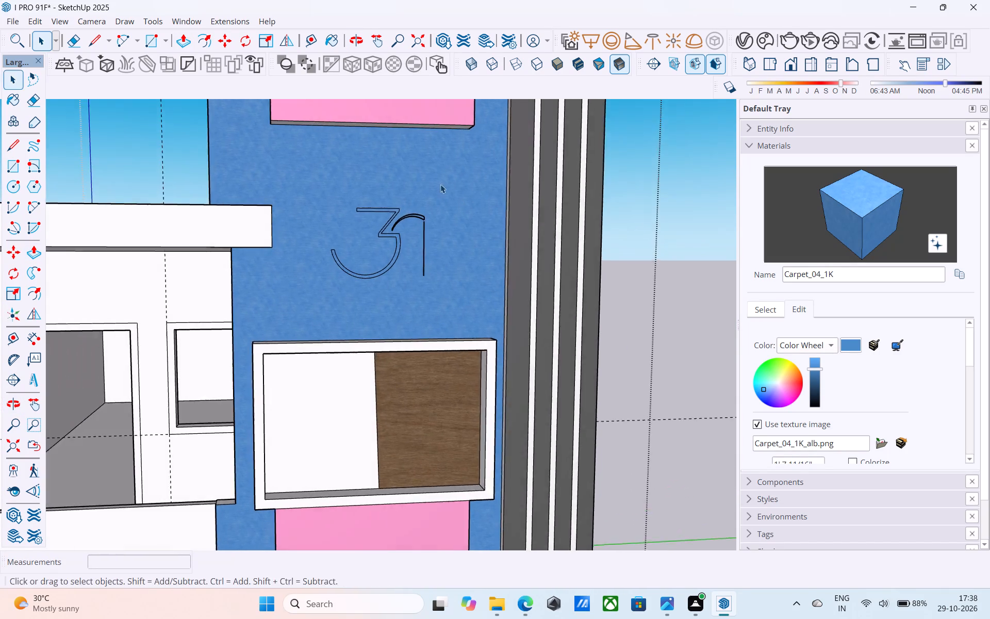
{"action": "scroll", "coordinate": [440, 184], "scroll_direction": "down", "scroll_amount": 13}
{"action": "middle_click_drag", "start_coordinate": [434, 293], "coordinate": [445, 301]}
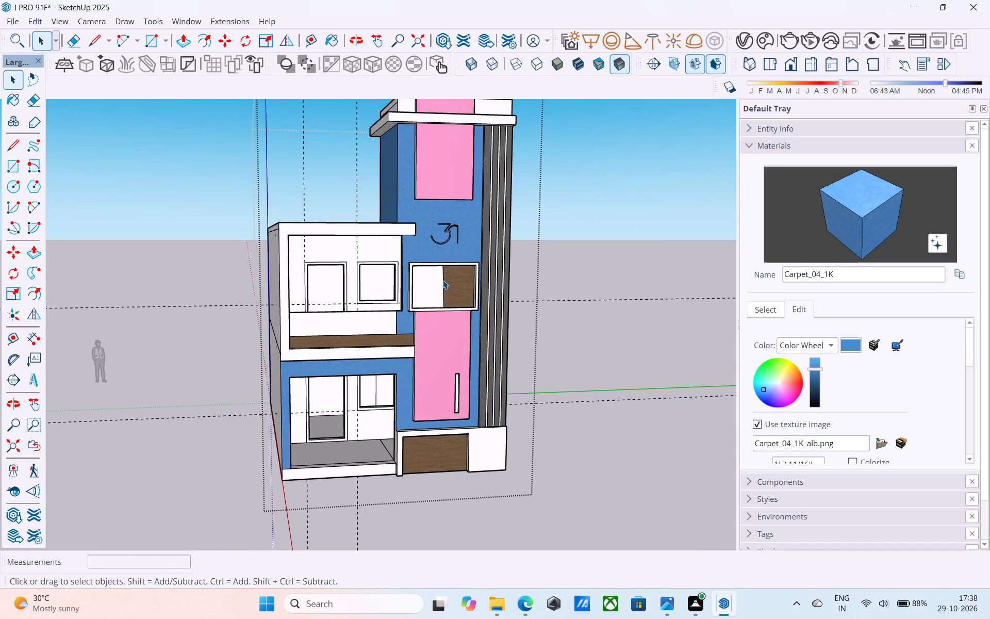
{"action": "middle_click_drag", "start_coordinate": [440, 277], "coordinate": [438, 295]}
{"action": "scroll", "coordinate": [415, 312], "scroll_direction": "down", "scroll_amount": 3}
{"action": "middle_click_drag", "start_coordinate": [409, 315], "coordinate": [406, 341]}
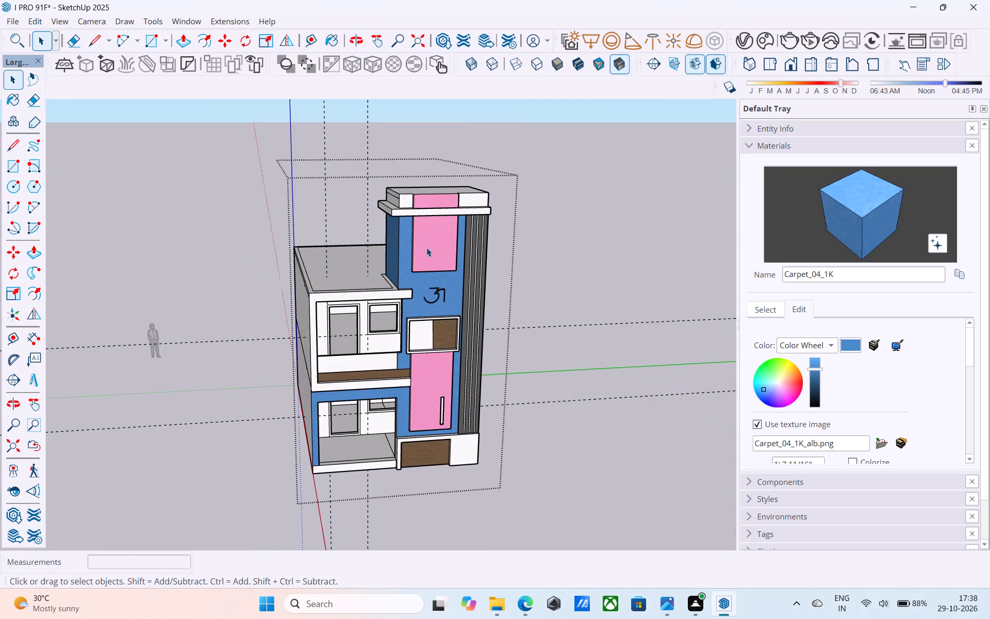
{"action": "scroll", "coordinate": [427, 242], "scroll_direction": "up", "scroll_amount": 9}
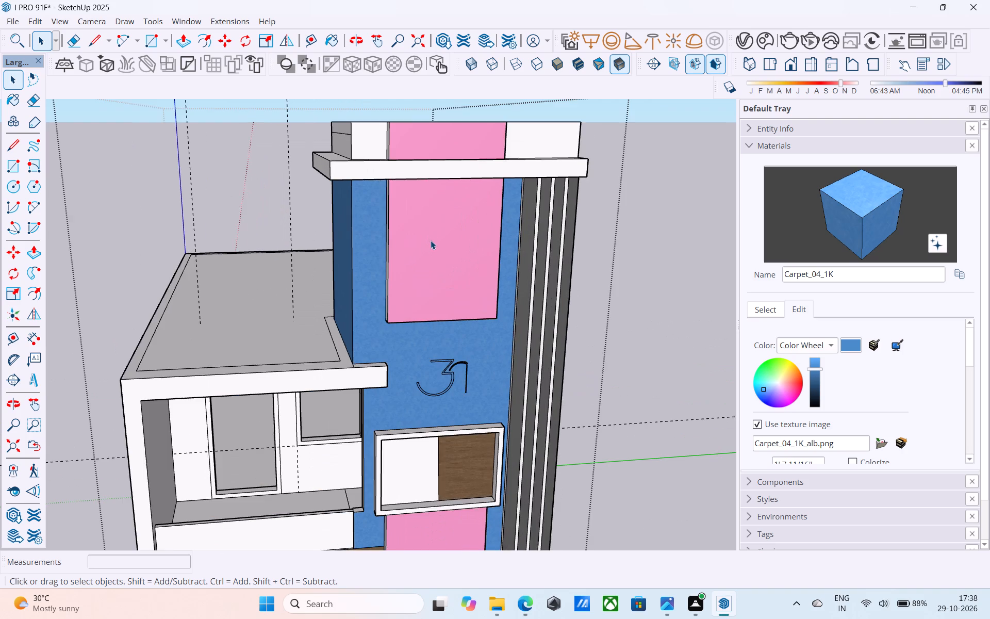
{"action": "left_click", "coordinate": [430, 240]}
{"action": "scroll", "coordinate": [430, 240], "scroll_direction": "up", "scroll_amount": 5}
{"action": "key", "text": "f"}
{"action": "left_click", "coordinate": [430, 240]}
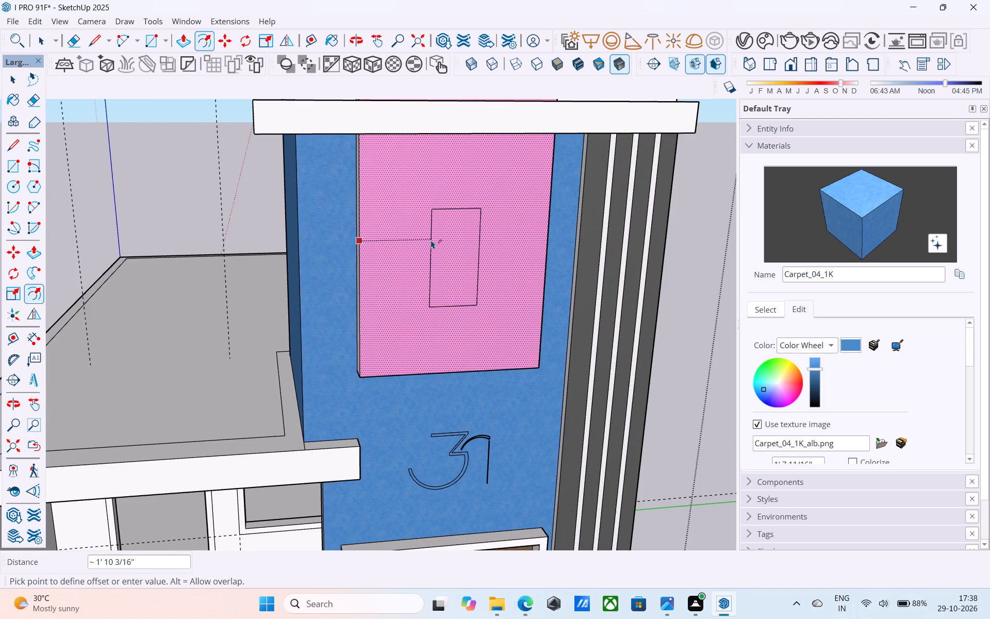
{"action": "key", "text": "6"}
{"action": "key", "text": "shift+quotedbl"}
{"action": "key", "text": "Return"}
{"action": "key", "text": "space"}
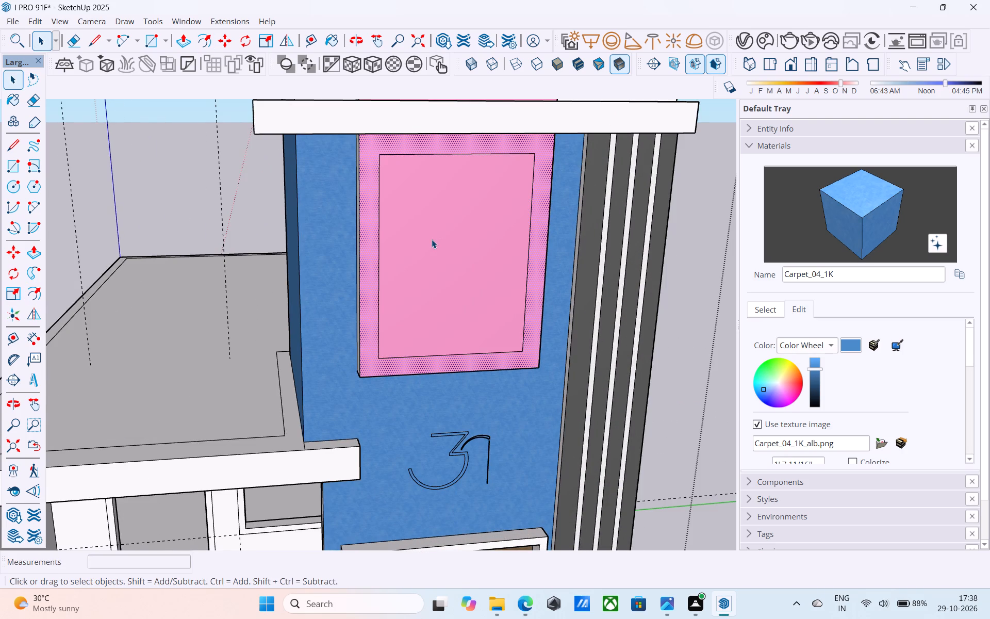
Draw a horizontal line about 4' long across the upper part of the inset rectangle on the pink panel.
{"action": "key", "text": "l"}
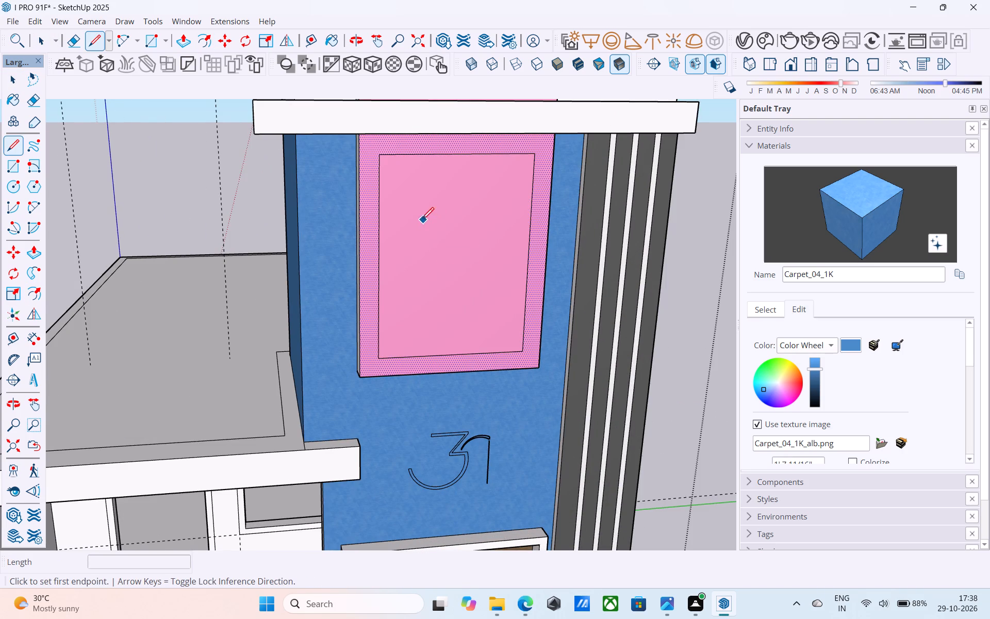
{"action": "left_click", "coordinate": [376, 211]}
{"action": "key", "text": "l"}
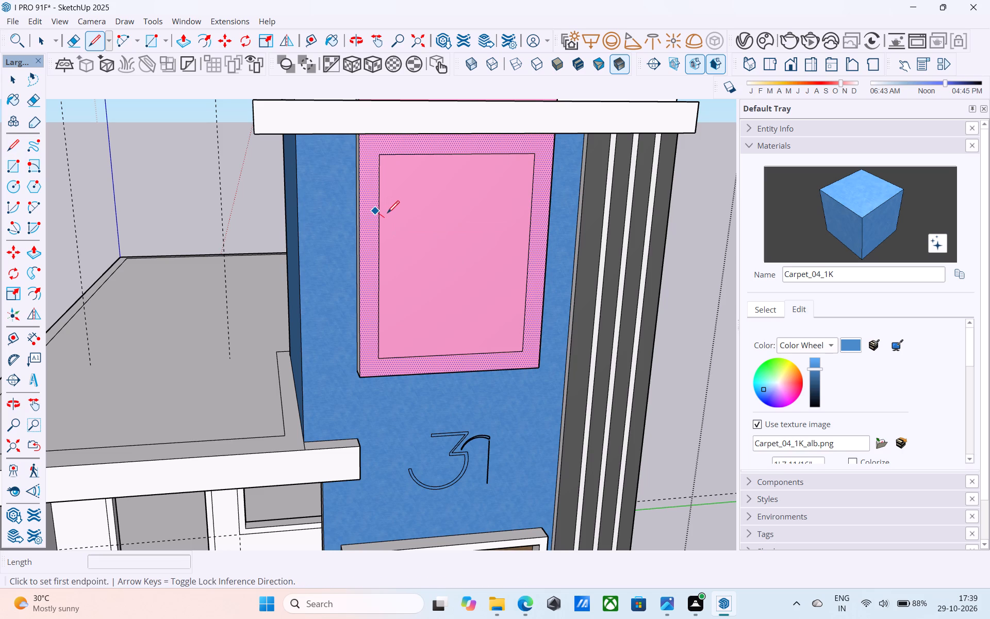
{"action": "left_click", "coordinate": [382, 216]}
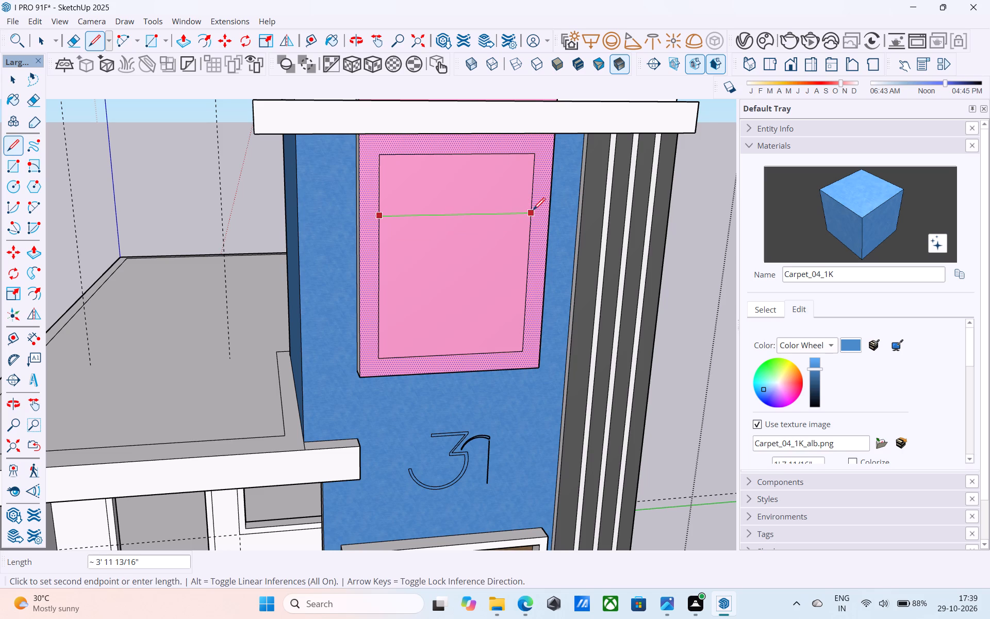
{"action": "left_click", "coordinate": [532, 211]}
{"action": "key", "text": "space"}
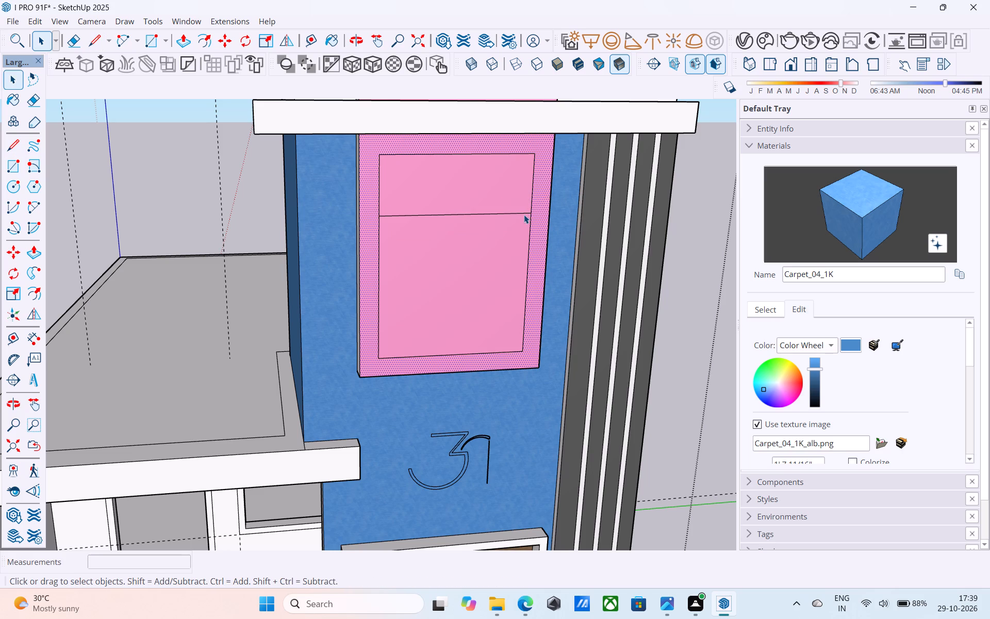
Copy the horizontal line down to the inset rectangle's bottom edge, about 3' 9" away, and divide the span into 4 equal spaces.
{"action": "left_click", "coordinate": [524, 215]}
{"action": "key", "text": "m"}
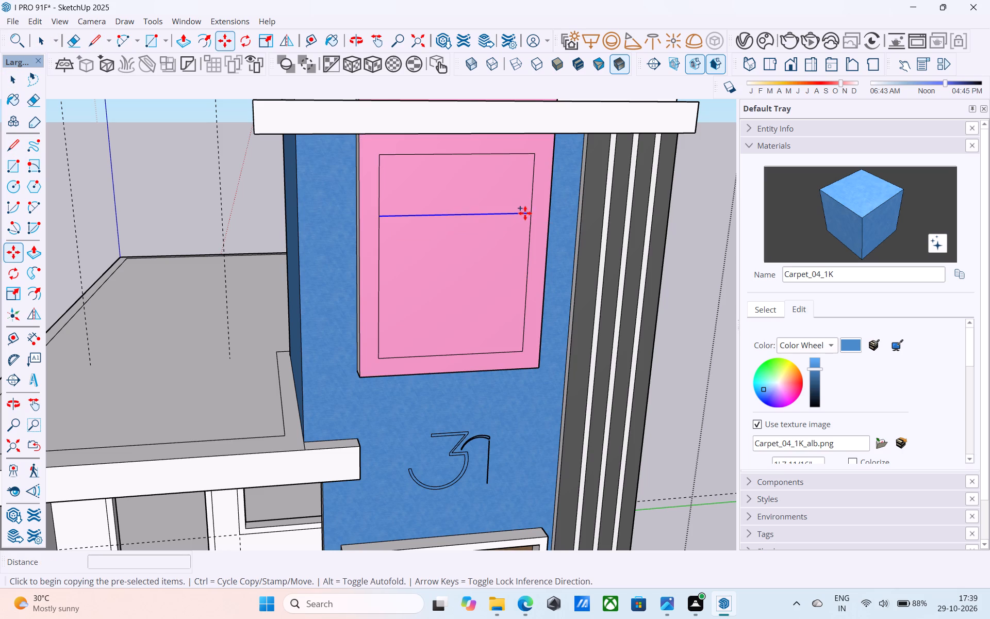
{"action": "left_click", "coordinate": [531, 213]}
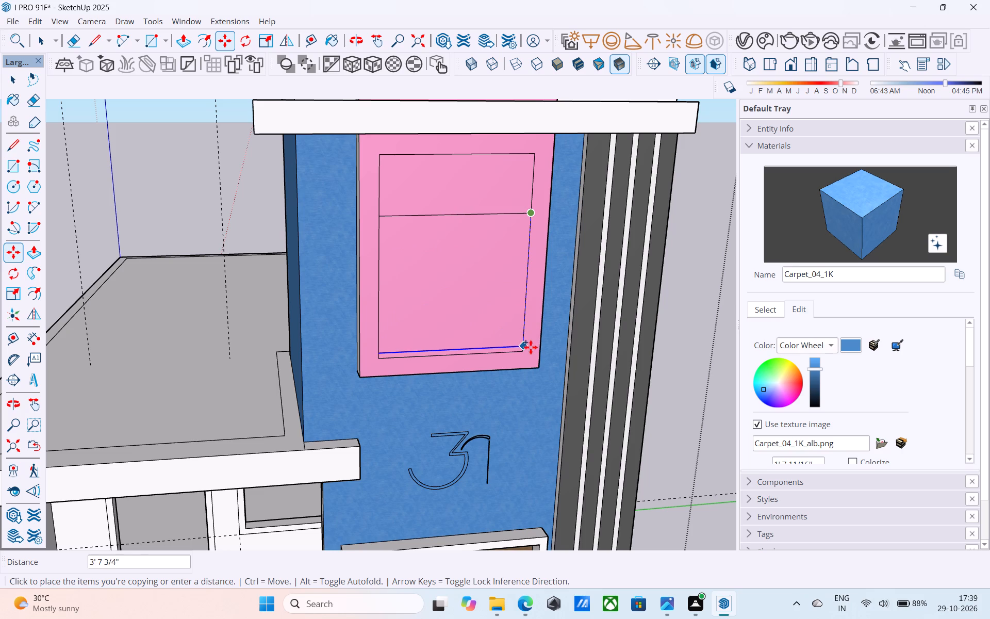
{"action": "left_click", "coordinate": [525, 352]}
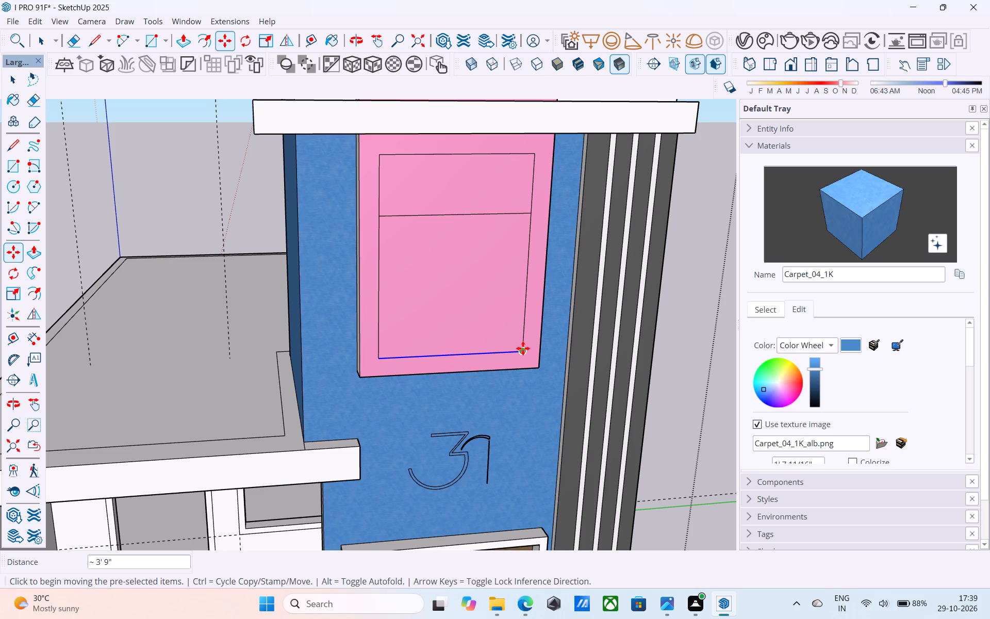
{"action": "key", "text": "slash"}
{"action": "key", "text": "4"}
{"action": "key", "text": "Return"}
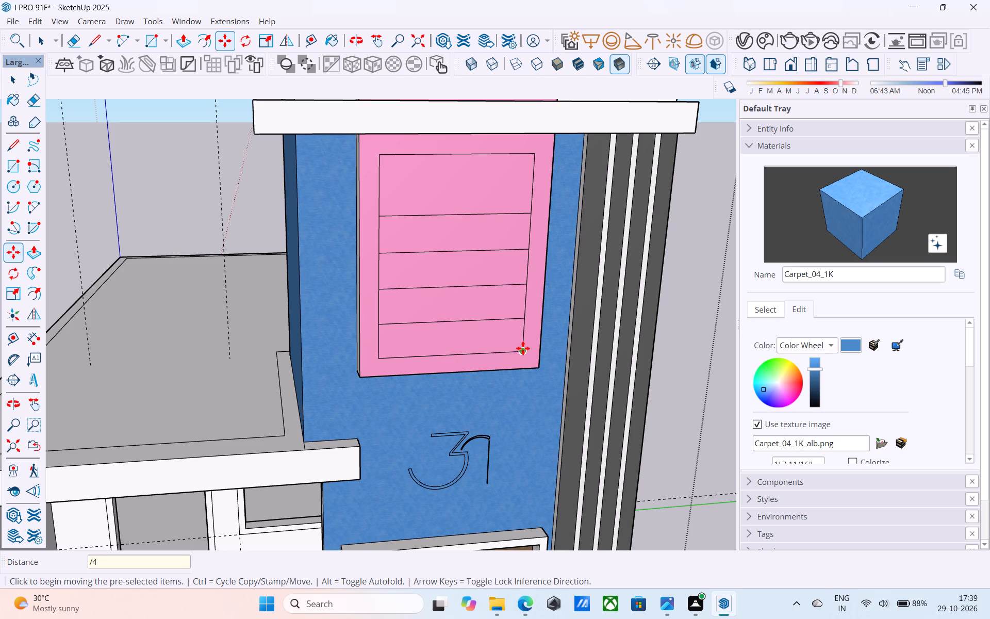
Erase the inset rectangle's top edge and the side edges above the uppermost dividing line.
{"action": "scroll", "coordinate": [513, 344], "scroll_direction": "down", "scroll_amount": 7}
{"action": "middle_click_drag", "start_coordinate": [463, 355], "coordinate": [460, 353]}
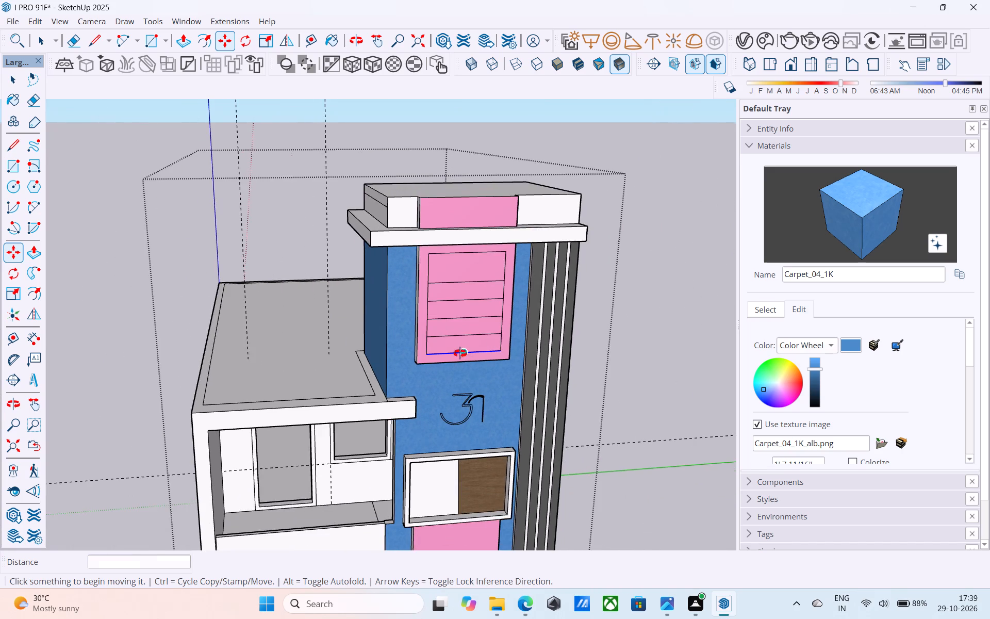
{"action": "middle_click_drag", "start_coordinate": [460, 353], "coordinate": [444, 341]}
{"action": "scroll", "coordinate": [451, 189], "scroll_direction": "up", "scroll_amount": 5}
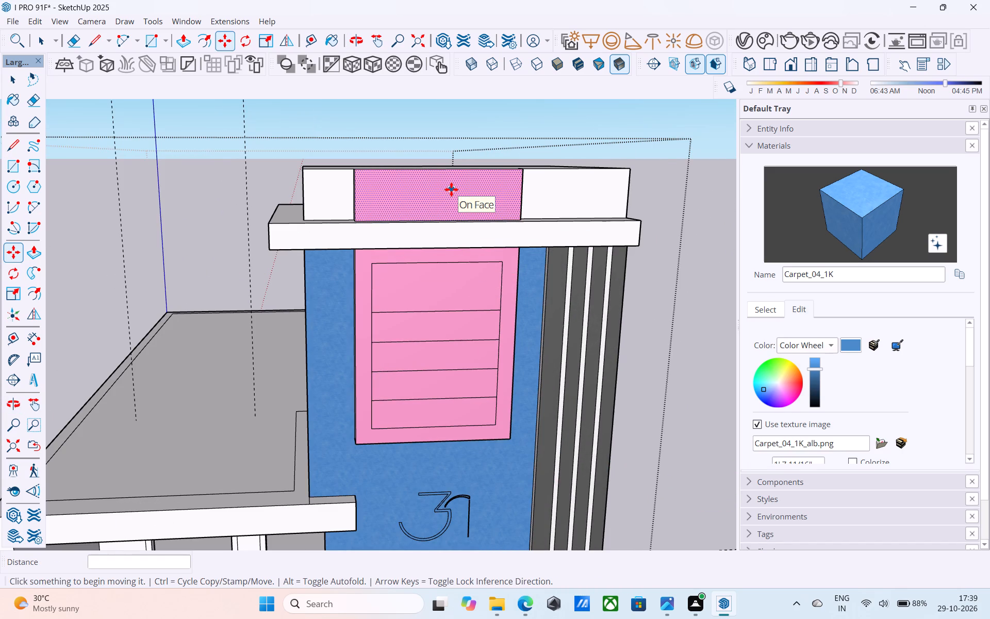
{"action": "middle_click_drag", "start_coordinate": [472, 197], "coordinate": [544, 202]}
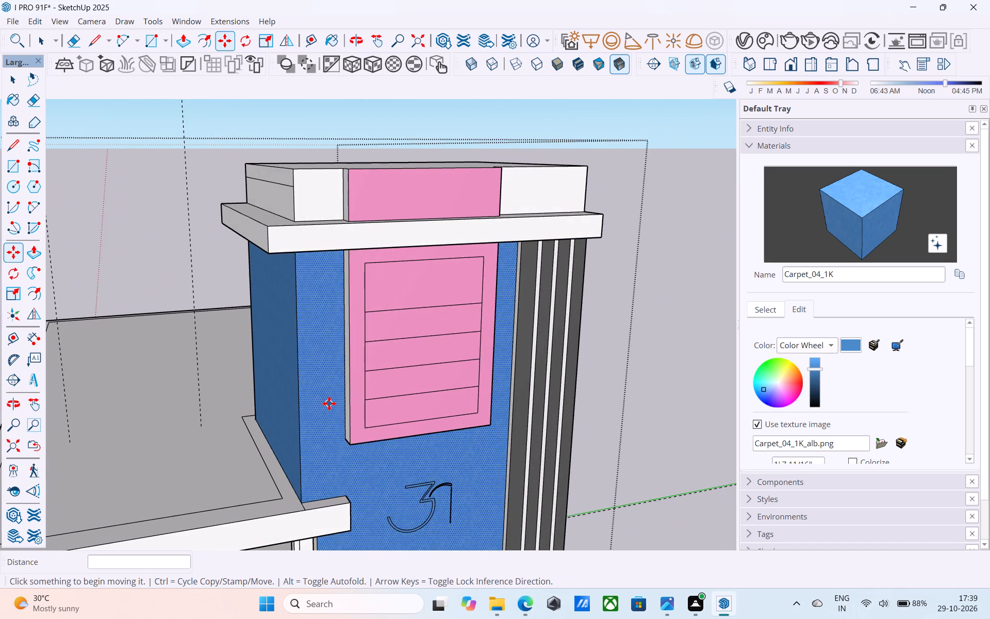
{"action": "scroll", "coordinate": [329, 403], "scroll_direction": "up", "scroll_amount": 1}
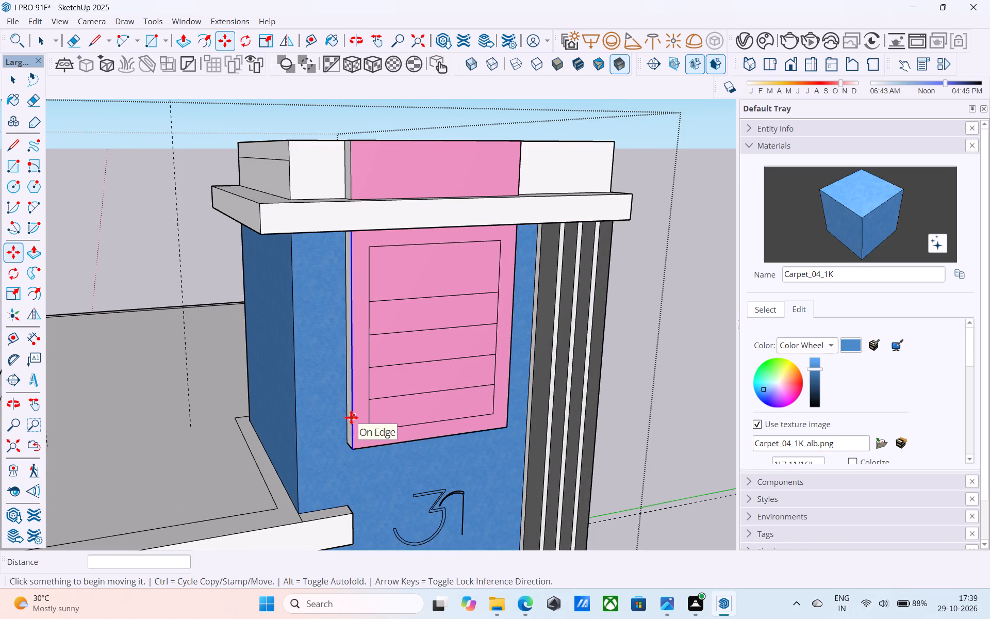
{"action": "key", "text": "e"}
{"action": "left_click", "coordinate": [442, 248]}
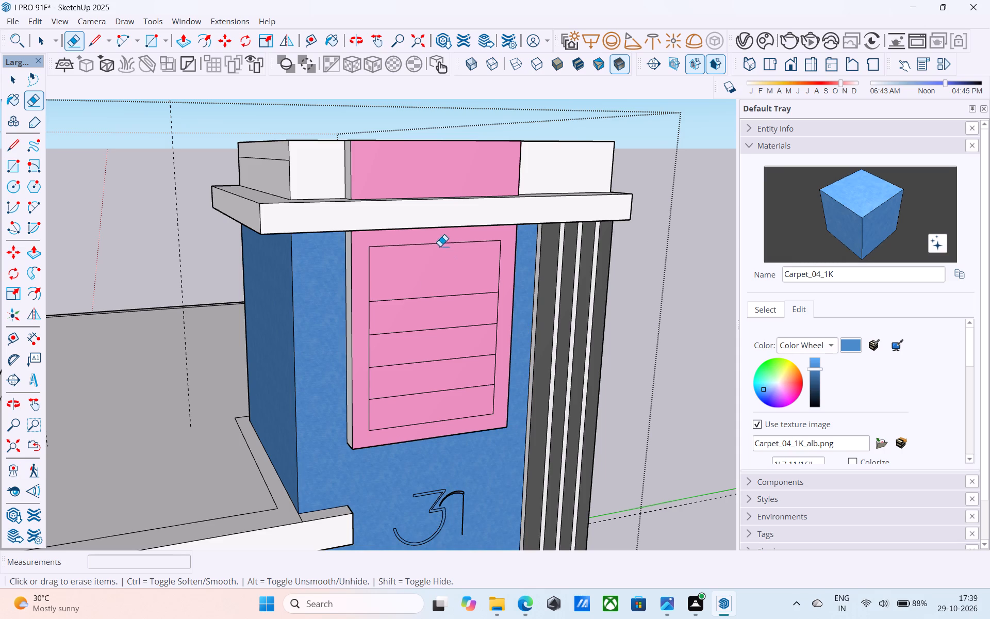
{"action": "left_click_drag", "start_coordinate": [386, 259], "coordinate": [367, 263]}
{"action": "left_click", "coordinate": [500, 264]}
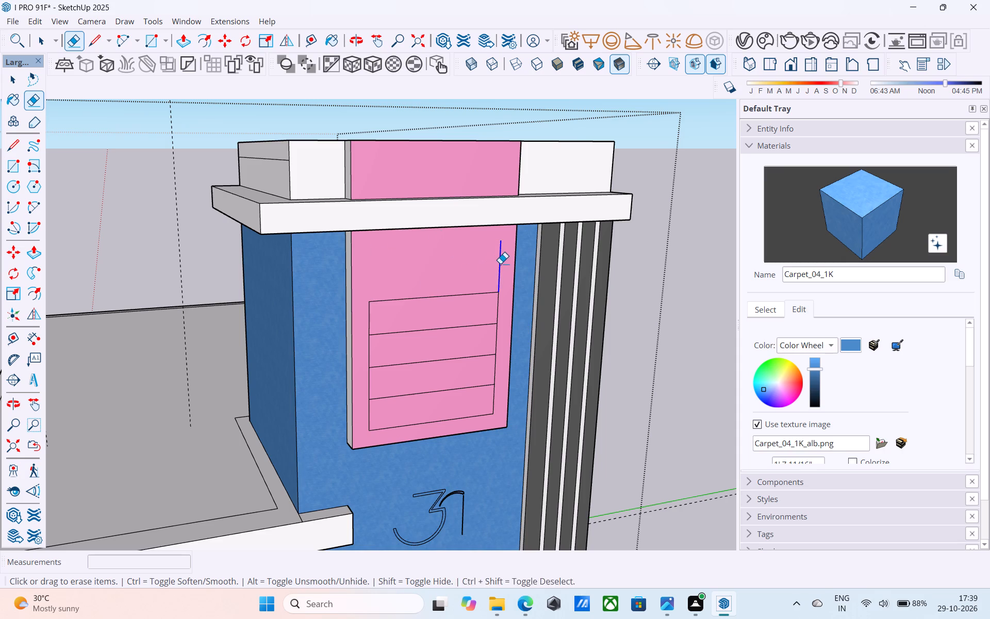
{"action": "scroll", "coordinate": [425, 328], "scroll_direction": "up", "scroll_amount": 4}
{"action": "key", "text": "space"}
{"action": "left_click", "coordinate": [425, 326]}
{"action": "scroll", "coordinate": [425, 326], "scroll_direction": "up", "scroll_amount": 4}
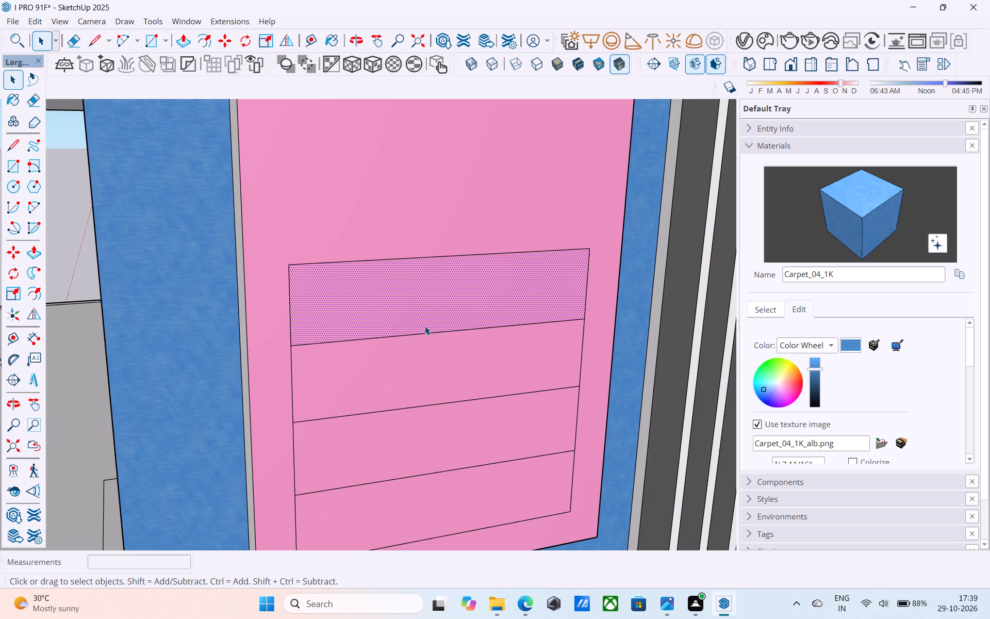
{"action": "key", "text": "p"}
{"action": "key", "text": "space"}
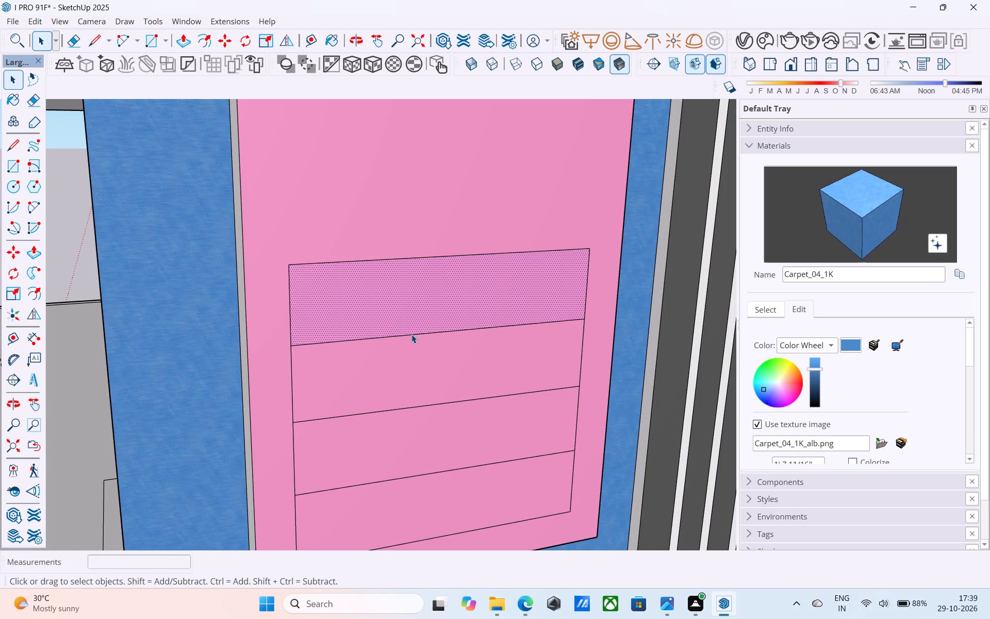
Copy the three inner dividing lines 1" downward to form thin strips between the pink panel's bands.
{"action": "left_click", "coordinate": [410, 335]}
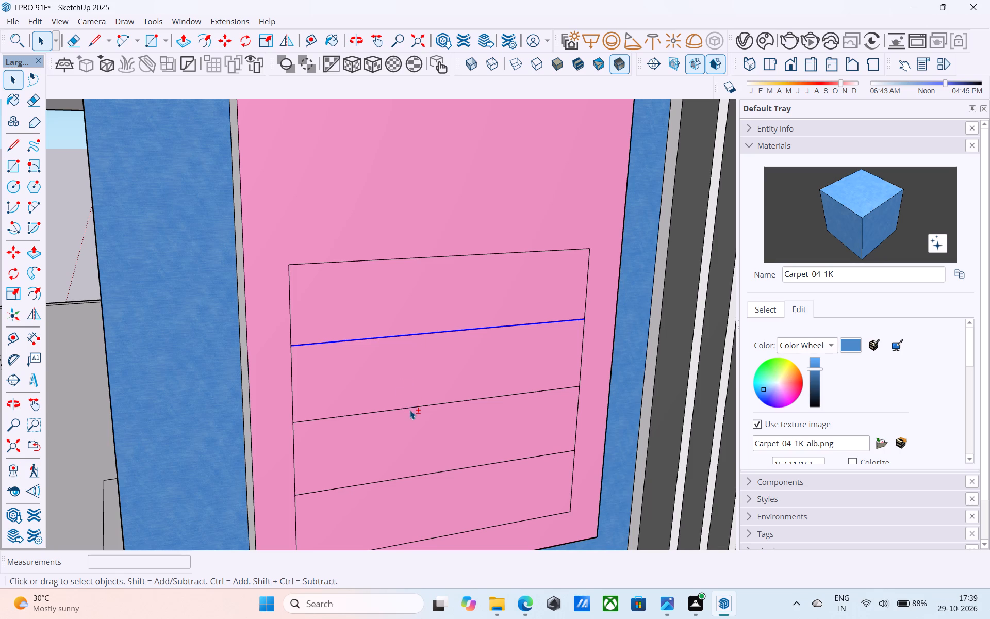
{"action": "left_click", "coordinate": [409, 410], "text": "shift"}
{"action": "middle_click_drag", "start_coordinate": [408, 410], "coordinate": [390, 333], "text": "shift"}
{"action": "left_click", "coordinate": [379, 405], "text": "shift"}
{"action": "middle_click_drag", "start_coordinate": [337, 354], "coordinate": [345, 369], "text": "shift"}
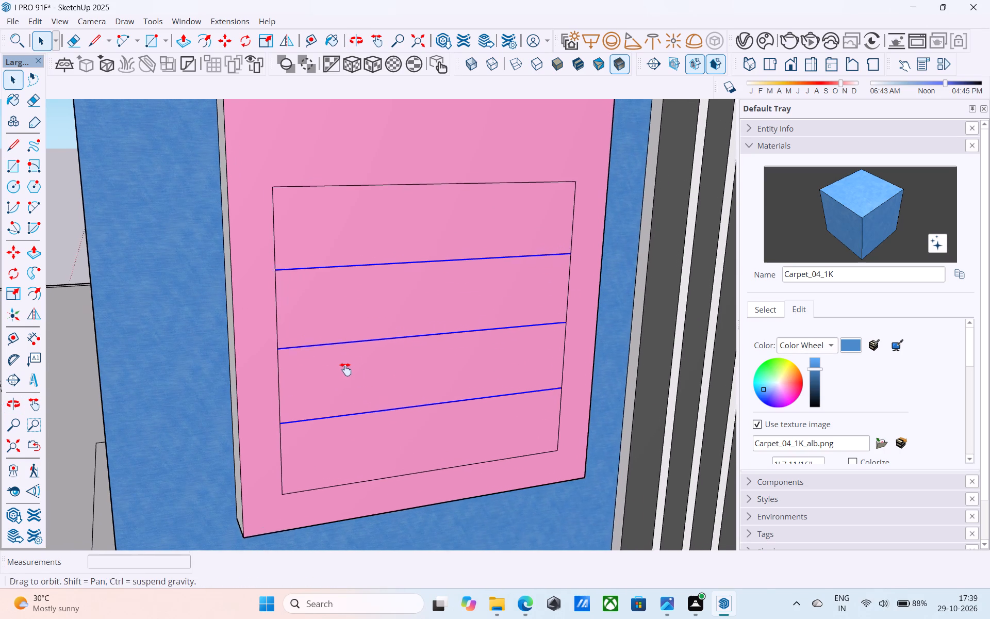
{"action": "middle_click_drag", "start_coordinate": [345, 369], "coordinate": [354, 383], "text": "shift"}
{"action": "key", "text": "m"}
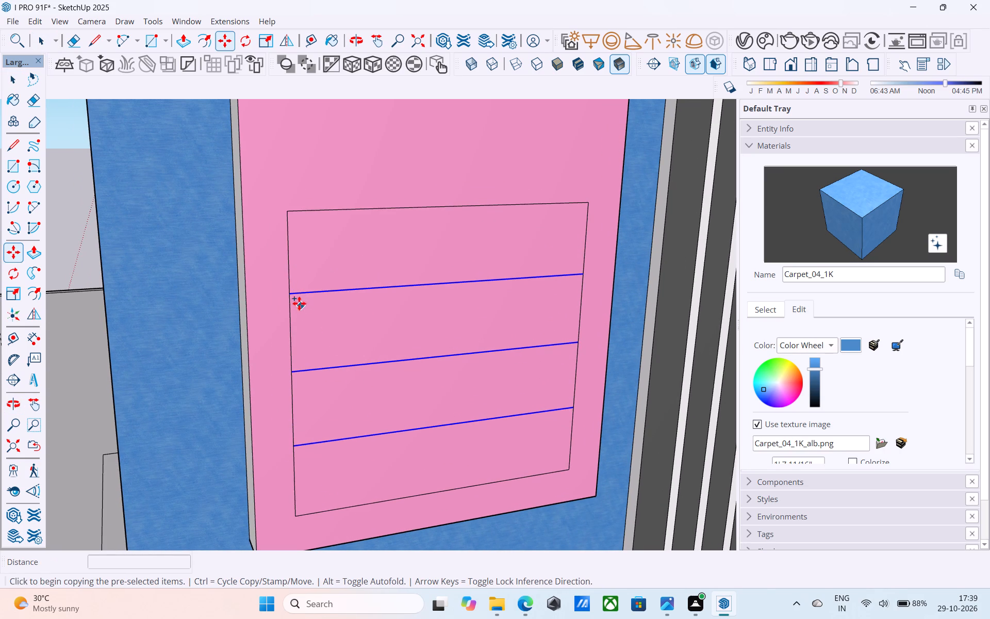
{"action": "left_click", "coordinate": [294, 296]}
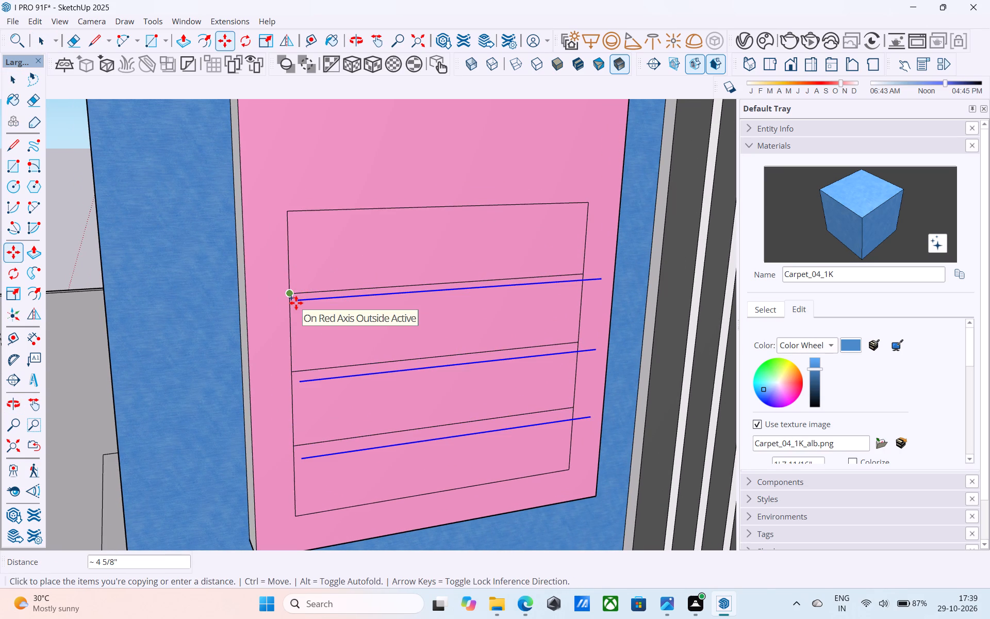
{"action": "left_click", "coordinate": [290, 304]}
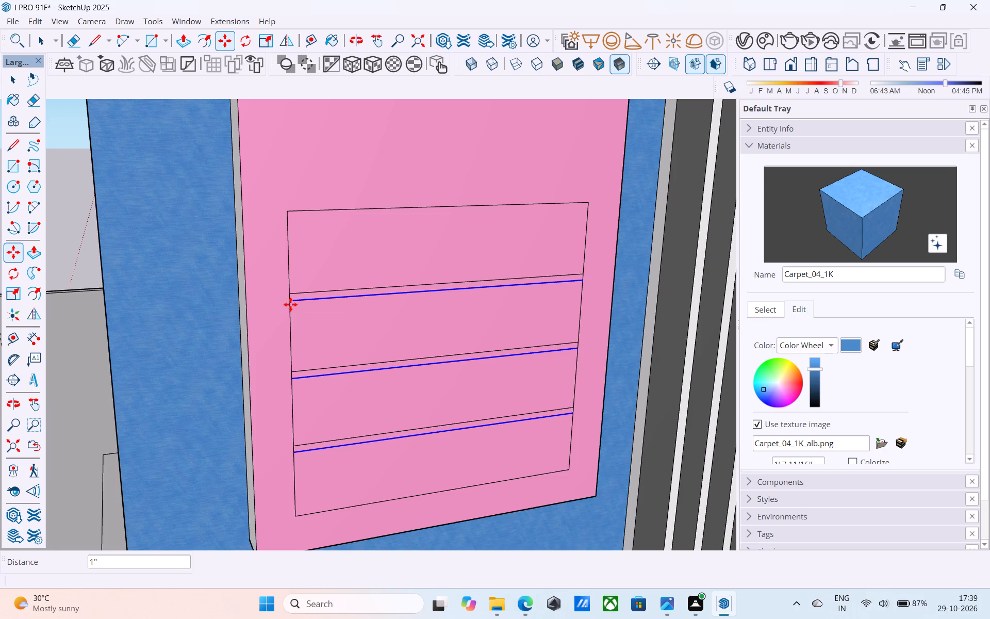
{"action": "key", "text": "space"}
Push/Pull the four bands between the thin strips on the pink panel inward to a depth of 3".
{"action": "left_click", "coordinate": [366, 258]}
{"action": "key", "text": "p"}
{"action": "left_click", "coordinate": [364, 260]}
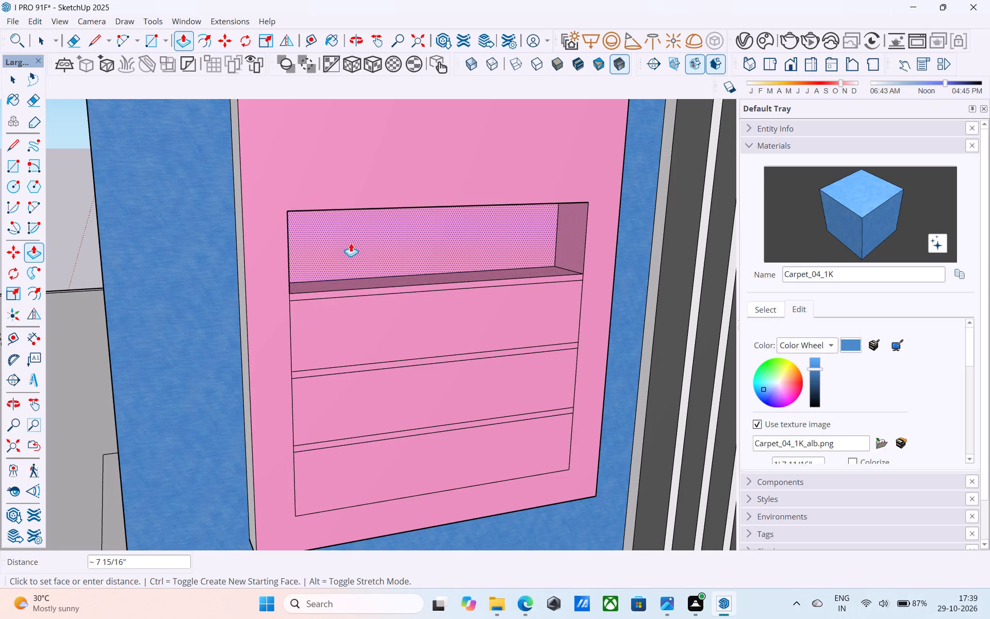
{"action": "type", "text": "4'"}
{"action": "key", "text": "Return"}
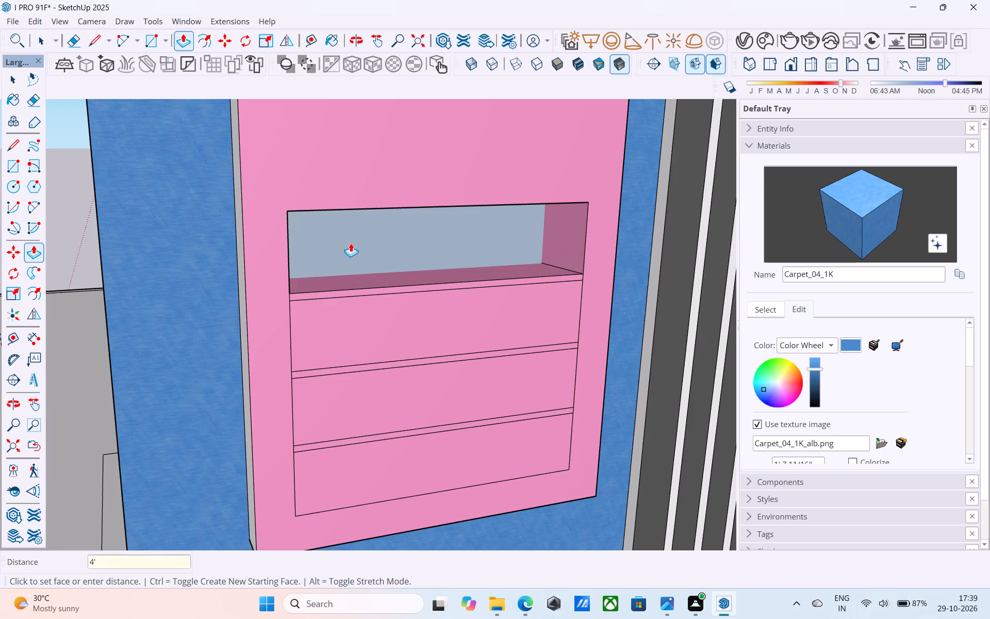
{"action": "type", "text": "3\""}
{"action": "key", "text": "Return"}
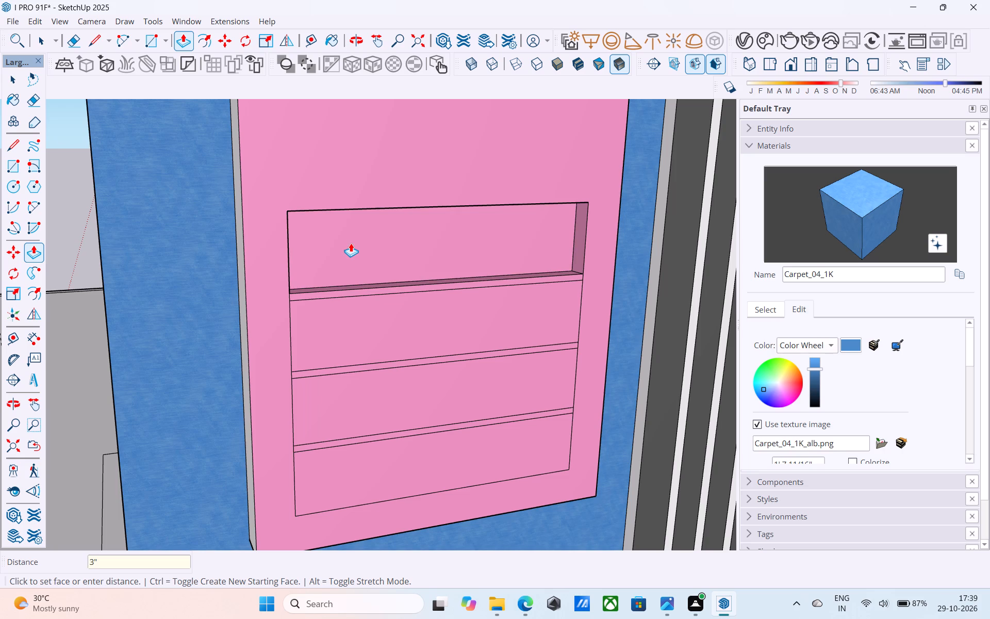
{"action": "double_click", "coordinate": [373, 317]}
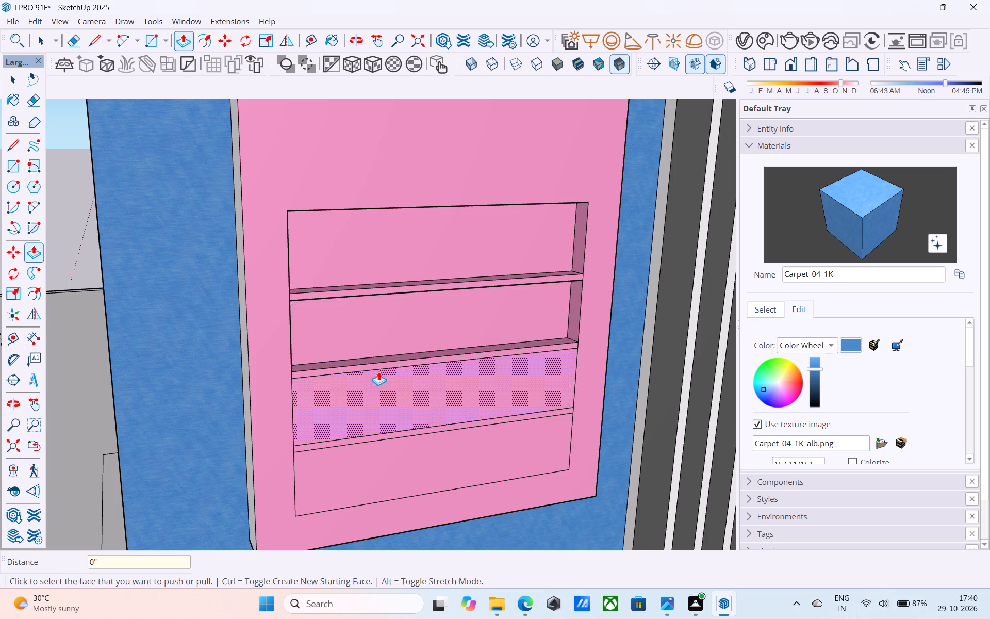
{"action": "double_click", "coordinate": [379, 371]}
{"action": "double_click", "coordinate": [391, 454]}
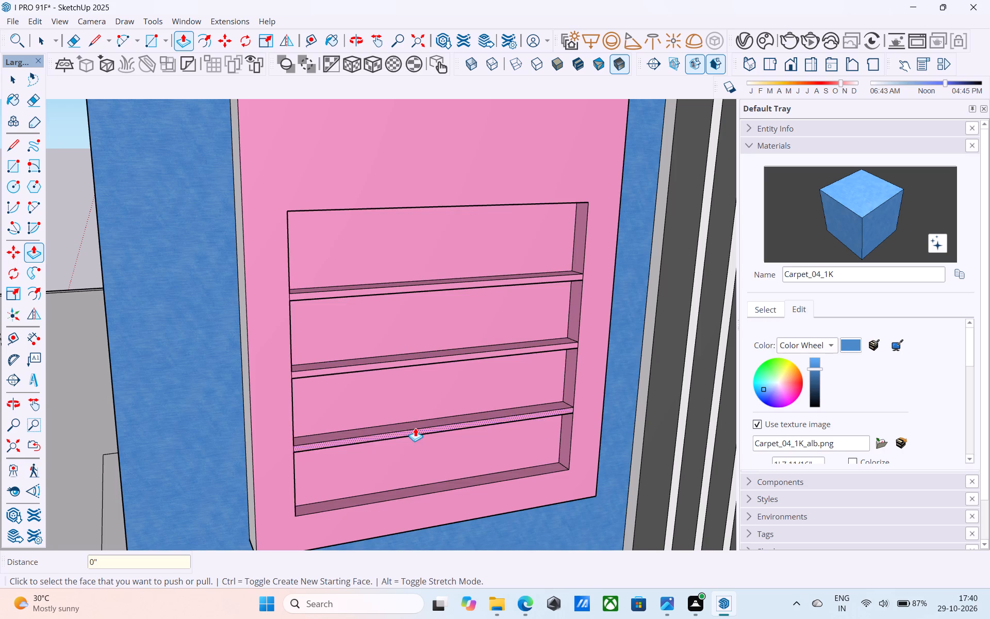
Examine the whole front facade with the recessed bands on the upper pink panel.
{"action": "scroll", "coordinate": [493, 383], "scroll_direction": "down", "scroll_amount": 12}
{"action": "middle_click_drag", "start_coordinate": [473, 395], "coordinate": [423, 360]}
{"action": "scroll", "coordinate": [398, 337], "scroll_direction": "down", "scroll_amount": 11}
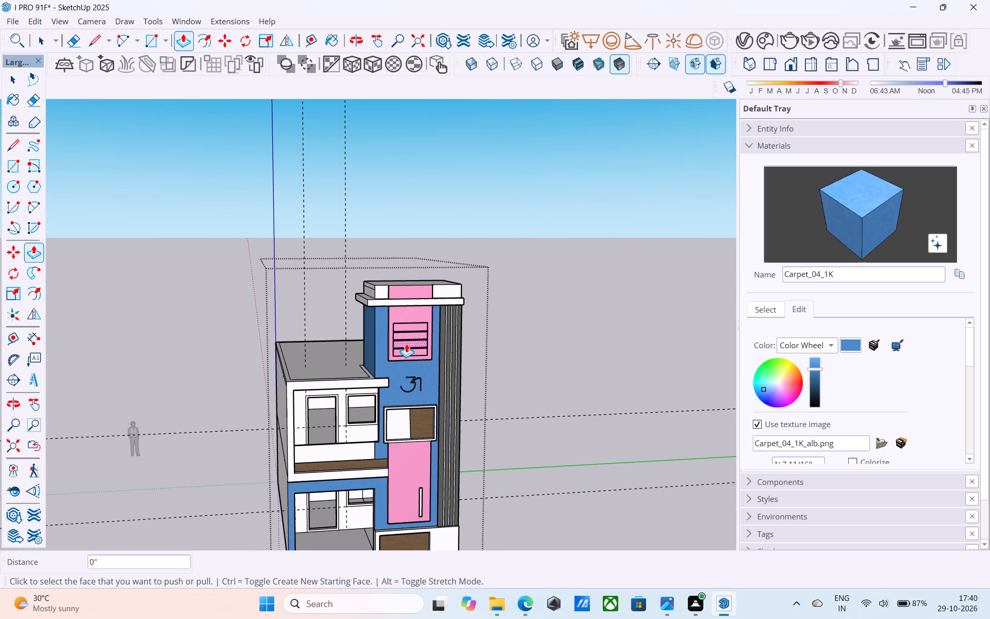
{"action": "scroll", "coordinate": [376, 295], "scroll_direction": "down", "scroll_amount": 5}
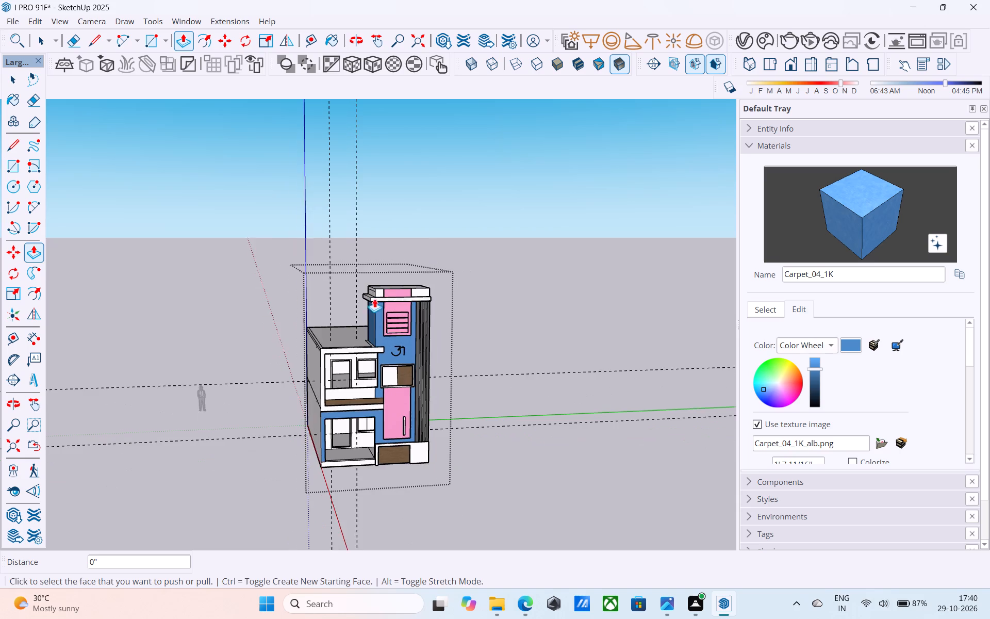
{"action": "middle_click_drag", "start_coordinate": [385, 371], "coordinate": [390, 352]}
{"action": "middle_click_drag", "start_coordinate": [390, 389], "coordinate": [417, 407]}
{"action": "scroll", "coordinate": [433, 429], "scroll_direction": "up", "scroll_amount": 2}
{"action": "scroll", "coordinate": [352, 324], "scroll_direction": "up", "scroll_amount": 4}
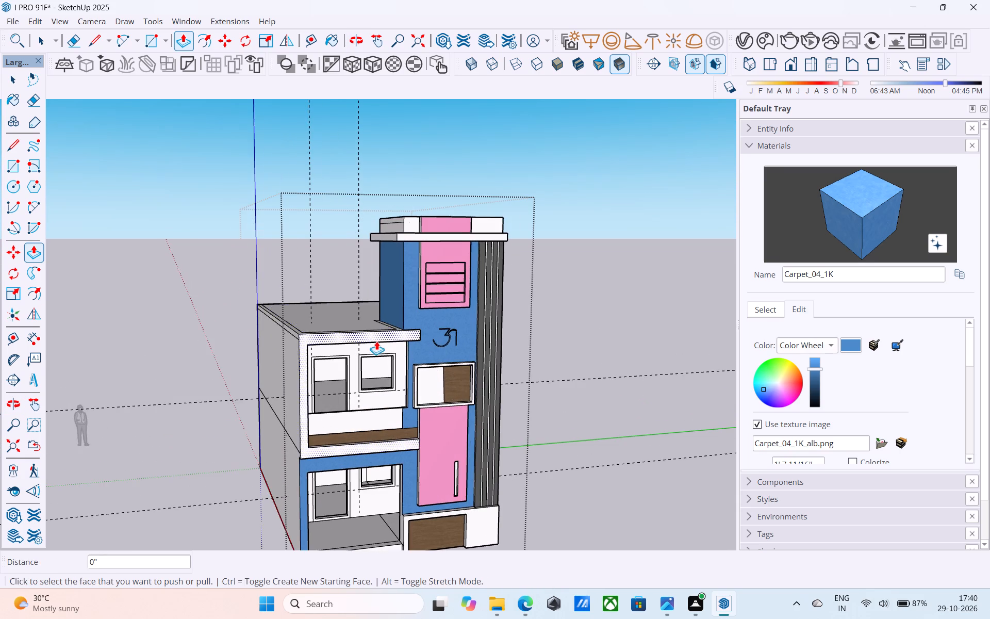
Draw a 10' line across the lower roof from the blue tower's front base corner, parallel to the roof's front edge.
{"action": "middle_click_drag", "start_coordinate": [376, 341], "coordinate": [560, 448]}
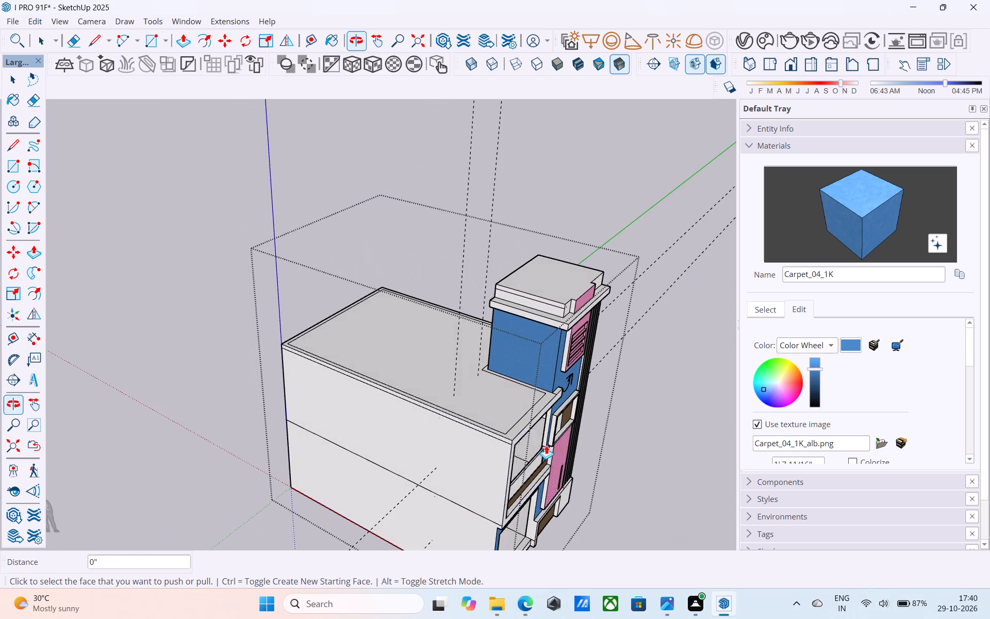
{"action": "scroll", "coordinate": [518, 423], "scroll_direction": "up", "scroll_amount": 7}
{"action": "scroll", "coordinate": [522, 420], "scroll_direction": "down", "scroll_amount": 6}
{"action": "middle_click_drag", "start_coordinate": [522, 420], "coordinate": [517, 407]}
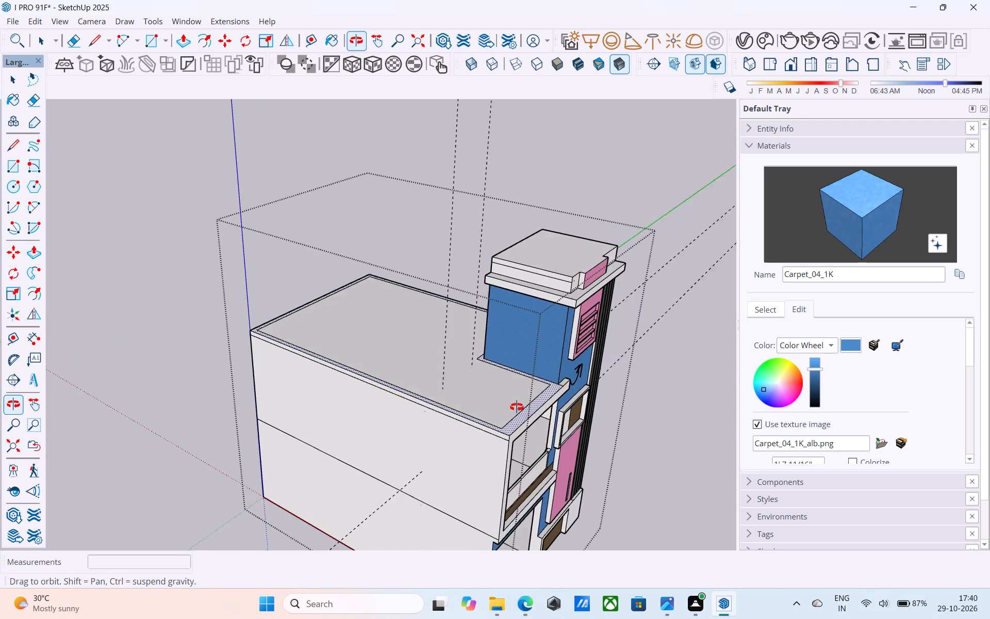
{"action": "middle_click_drag", "start_coordinate": [517, 407], "coordinate": [510, 377]}
{"action": "scroll", "coordinate": [510, 379], "scroll_direction": "up", "scroll_amount": 5}
{"action": "middle_click_drag", "start_coordinate": [510, 377], "coordinate": [516, 325]}
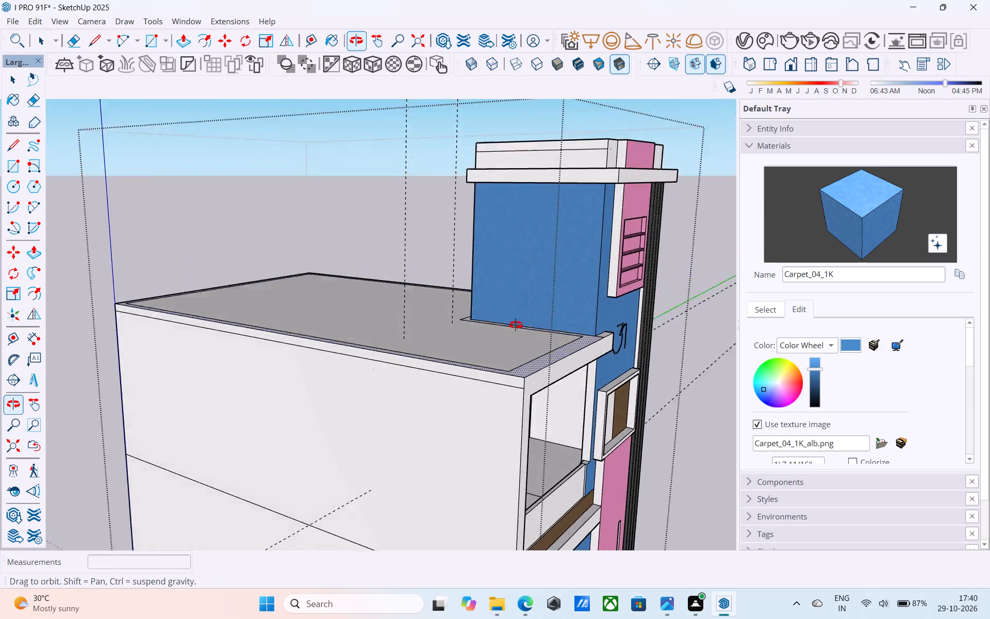
{"action": "middle_click_drag", "start_coordinate": [516, 325], "coordinate": [571, 384]}
{"action": "key", "text": "space"}
{"action": "scroll", "coordinate": [584, 385], "scroll_direction": "up", "scroll_amount": 7}
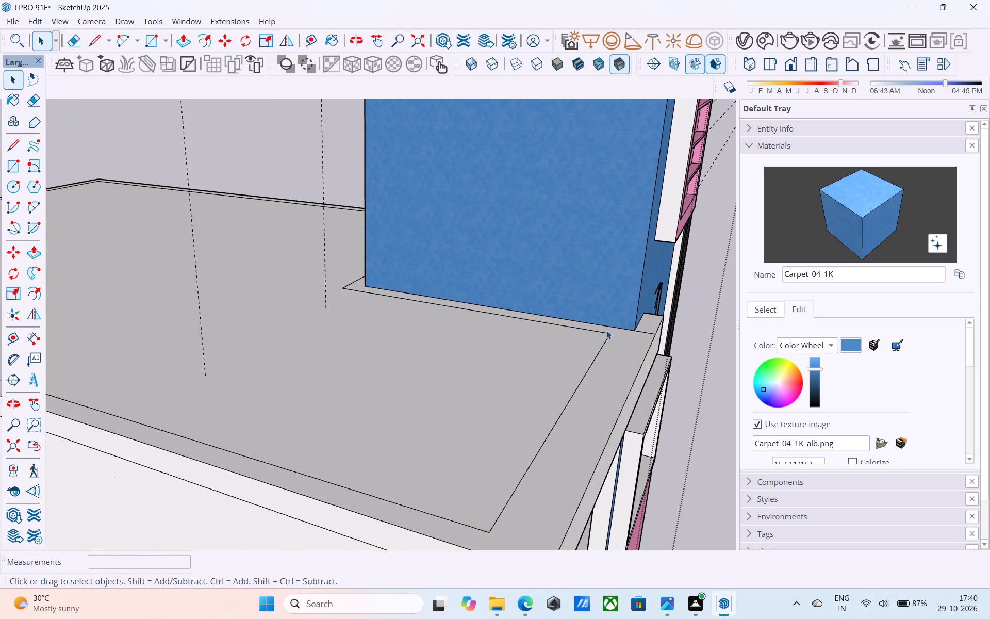
{"action": "scroll", "coordinate": [606, 330], "scroll_direction": "up", "scroll_amount": 5}
{"action": "key", "text": "l"}
{"action": "left_click", "coordinate": [641, 333]}
{"action": "scroll", "coordinate": [641, 333], "scroll_direction": "down", "scroll_amount": 6}
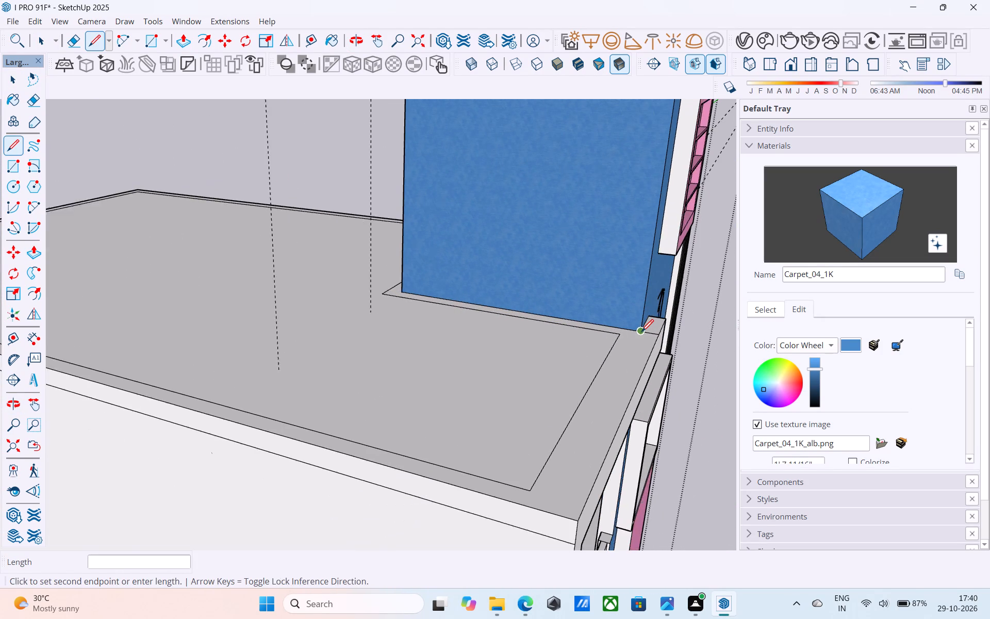
{"action": "left_click", "coordinate": [566, 494]}
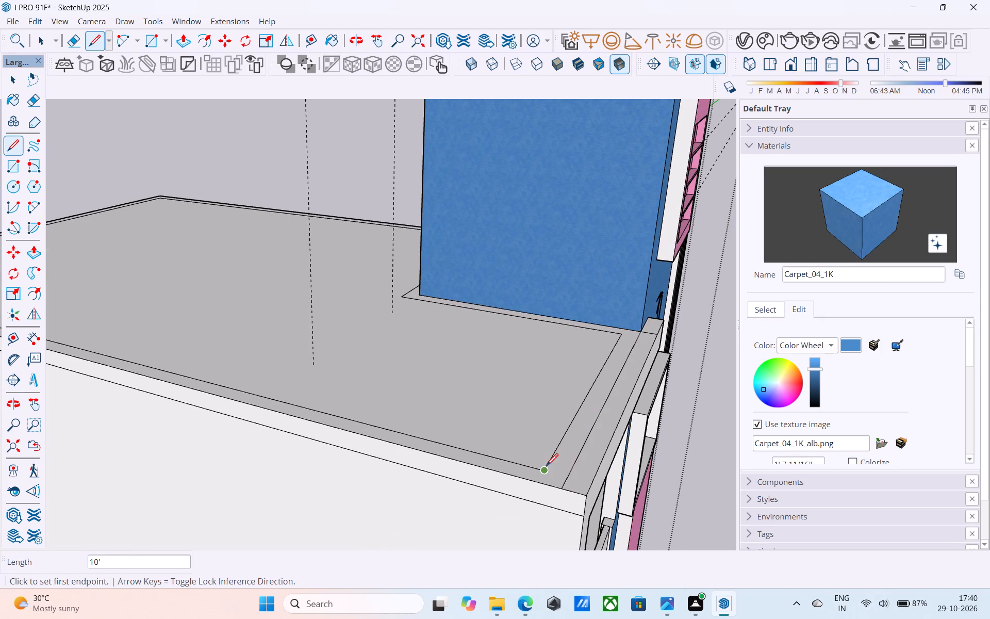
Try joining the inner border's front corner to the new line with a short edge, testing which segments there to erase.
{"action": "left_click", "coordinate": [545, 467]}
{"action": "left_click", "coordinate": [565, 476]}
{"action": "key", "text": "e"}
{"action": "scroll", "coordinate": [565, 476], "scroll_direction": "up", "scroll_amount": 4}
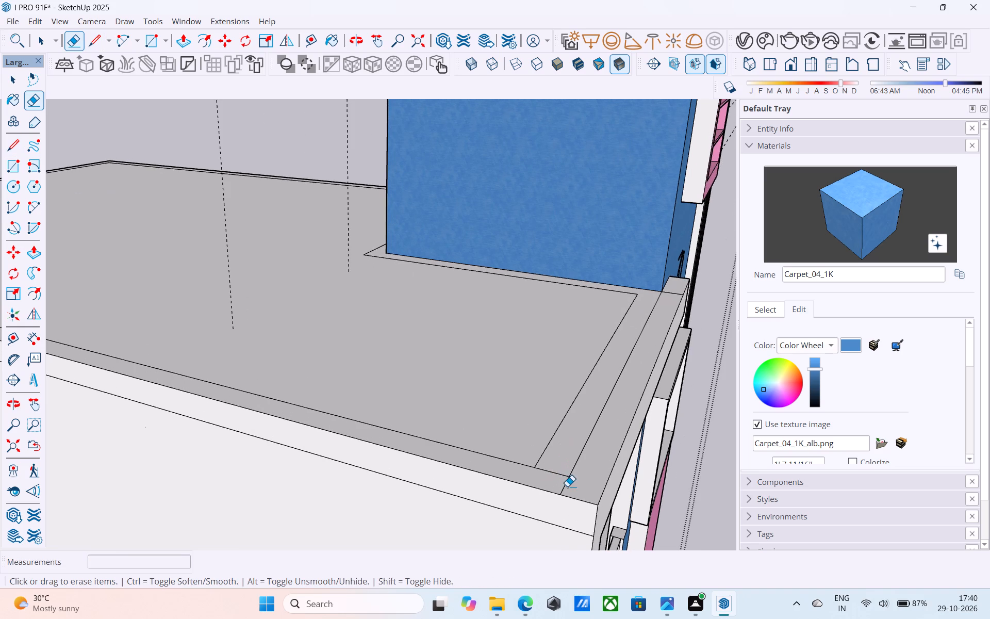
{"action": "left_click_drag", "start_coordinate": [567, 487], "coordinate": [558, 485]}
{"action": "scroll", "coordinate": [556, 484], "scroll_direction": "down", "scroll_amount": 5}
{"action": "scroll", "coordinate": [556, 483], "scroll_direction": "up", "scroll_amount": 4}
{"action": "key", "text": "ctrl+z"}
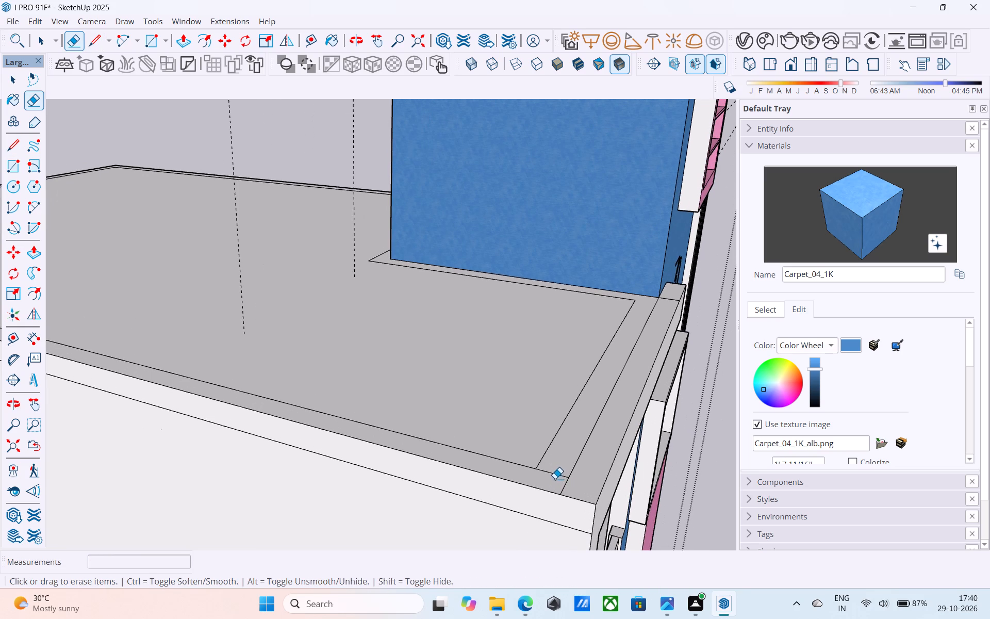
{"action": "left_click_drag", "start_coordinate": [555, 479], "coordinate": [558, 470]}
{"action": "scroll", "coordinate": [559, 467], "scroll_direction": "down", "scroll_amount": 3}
Draw a 6" line extending the roof's inner front border line to the base of the blue tower wall.
{"action": "middle_click_drag", "start_coordinate": [559, 467], "coordinate": [532, 525]}
{"action": "scroll", "coordinate": [643, 256], "scroll_direction": "up", "scroll_amount": 3}
{"action": "key", "text": "l"}
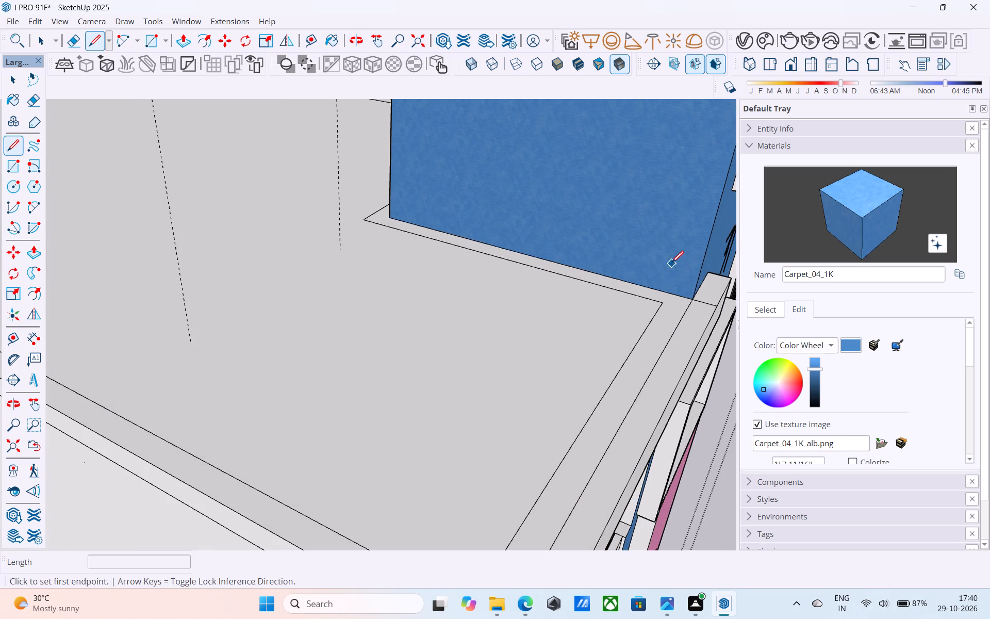
{"action": "left_click", "coordinate": [661, 302]}
{"action": "left_click", "coordinate": [668, 292]}
{"action": "key", "text": "space"}
Draw a 6" line from the border's inner corner to the blue tower wall at the rear of the roof, separating the parapet strip.
{"action": "scroll", "coordinate": [665, 288], "scroll_direction": "down", "scroll_amount": 9}
{"action": "scroll", "coordinate": [635, 400], "scroll_direction": "up", "scroll_amount": 5}
{"action": "middle_click_drag", "start_coordinate": [592, 413], "coordinate": [299, 527]}
{"action": "scroll", "coordinate": [540, 479], "scroll_direction": "up", "scroll_amount": 1}
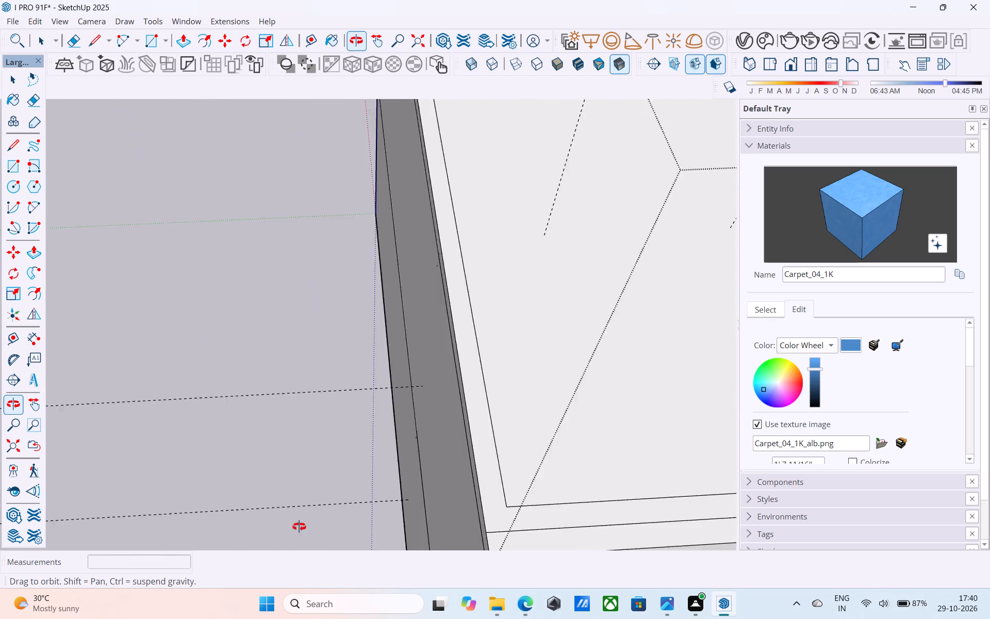
{"action": "middle_click_drag", "start_coordinate": [299, 527], "coordinate": [296, 527]}
{"action": "scroll", "coordinate": [326, 454], "scroll_direction": "down", "scroll_amount": 6}
{"action": "scroll", "coordinate": [378, 474], "scroll_direction": "up", "scroll_amount": 5}
{"action": "left_click", "coordinate": [410, 467]}
{"action": "scroll", "coordinate": [410, 467], "scroll_direction": "down", "scroll_amount": 5}
{"action": "middle_click_drag", "start_coordinate": [410, 467], "coordinate": [457, 391]}
{"action": "scroll", "coordinate": [445, 324], "scroll_direction": "down", "scroll_amount": 6}
{"action": "middle_click_drag", "start_coordinate": [416, 440], "coordinate": [842, 390]}
{"action": "middle_click_drag", "start_coordinate": [447, 400], "coordinate": [501, 388]}
{"action": "scroll", "coordinate": [466, 168], "scroll_direction": "up", "scroll_amount": 6}
{"action": "scroll", "coordinate": [385, 320], "scroll_direction": "down", "scroll_amount": 4}
{"action": "middle_click_drag", "start_coordinate": [359, 369], "coordinate": [782, 384]}
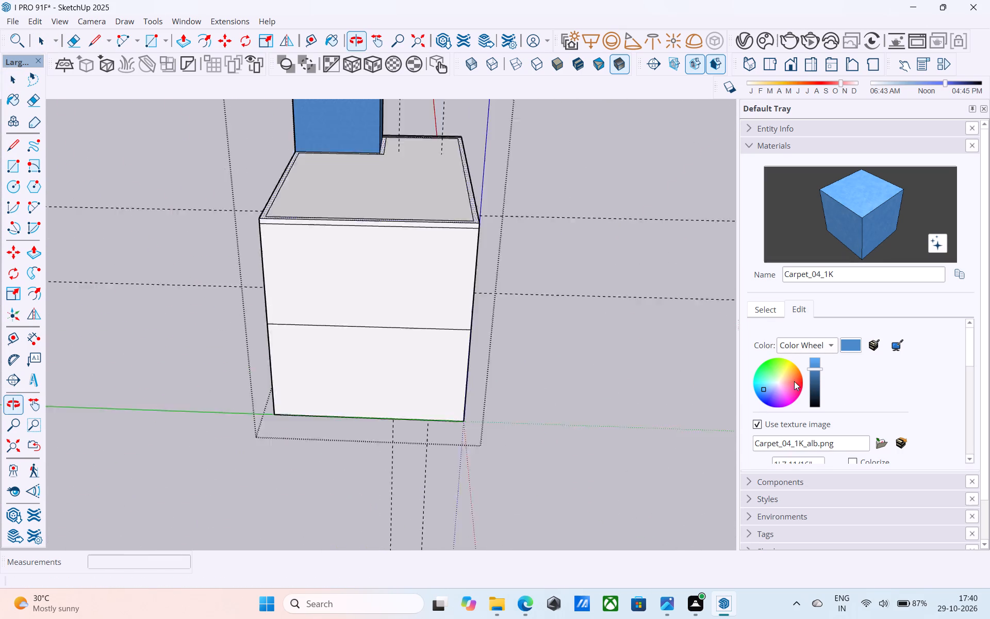
{"action": "middle_click_drag", "start_coordinate": [370, 329], "coordinate": [527, 373]}
{"action": "scroll", "coordinate": [53, 105], "scroll_direction": "up", "scroll_amount": 7}
{"action": "scroll", "coordinate": [201, 148], "scroll_direction": "up", "scroll_amount": 1}
{"action": "key", "text": "l"}
{"action": "scroll", "coordinate": [289, 217], "scroll_direction": "up", "scroll_amount": 1}
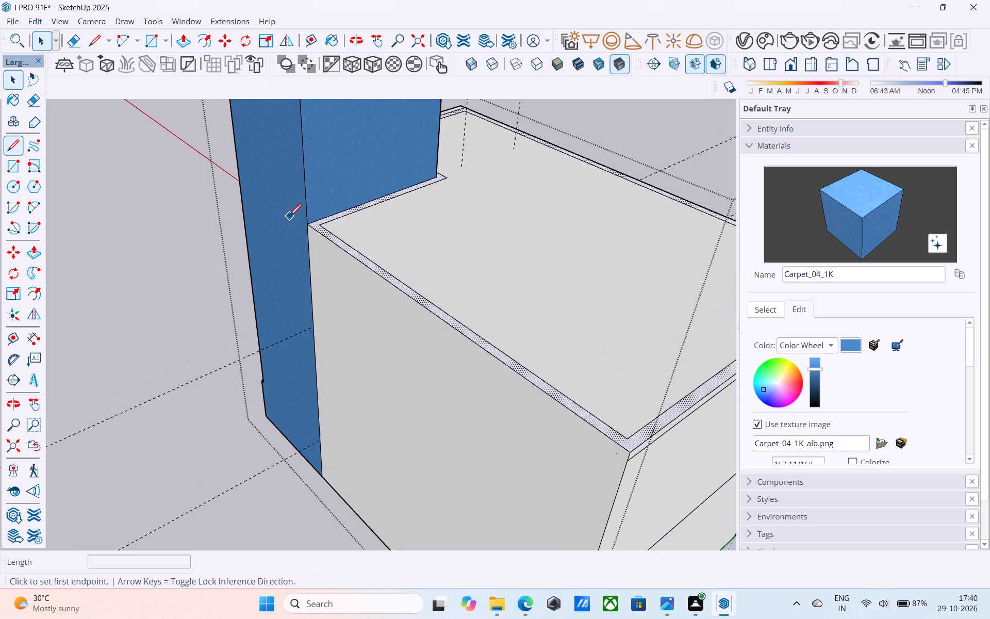
{"action": "scroll", "coordinate": [354, 232], "scroll_direction": "up", "scroll_amount": 8}
{"action": "left_click", "coordinate": [301, 221]}
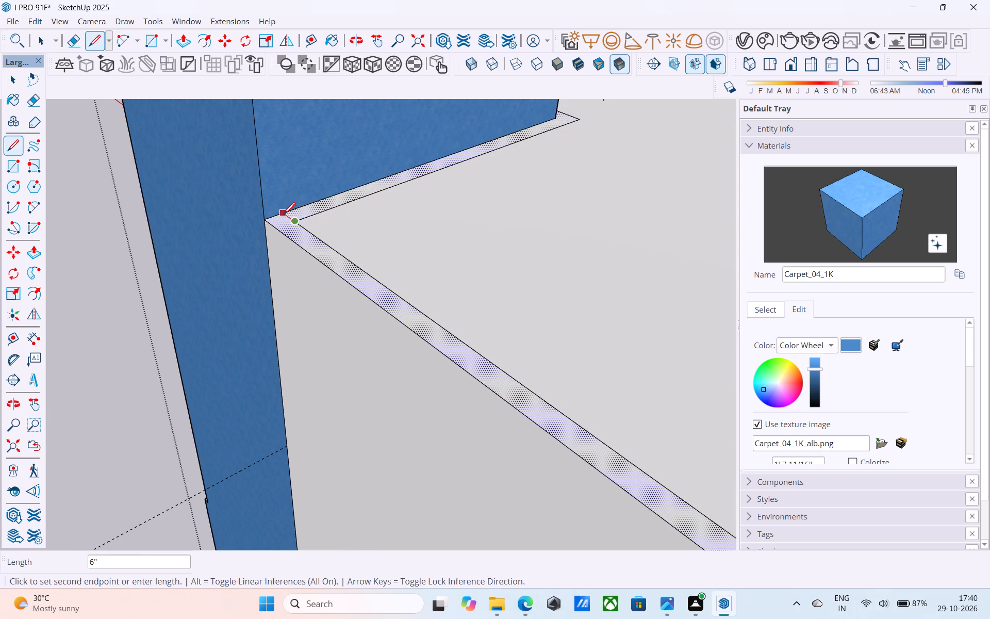
{"action": "left_click", "coordinate": [283, 216]}
{"action": "key", "text": "space"}
Push/Pull the border strip around the lower roof upward 3' to form the parapet wall.
{"action": "scroll", "coordinate": [283, 214], "scroll_direction": "down", "scroll_amount": 3}
{"action": "middle_click_drag", "start_coordinate": [283, 214], "coordinate": [702, 214]}
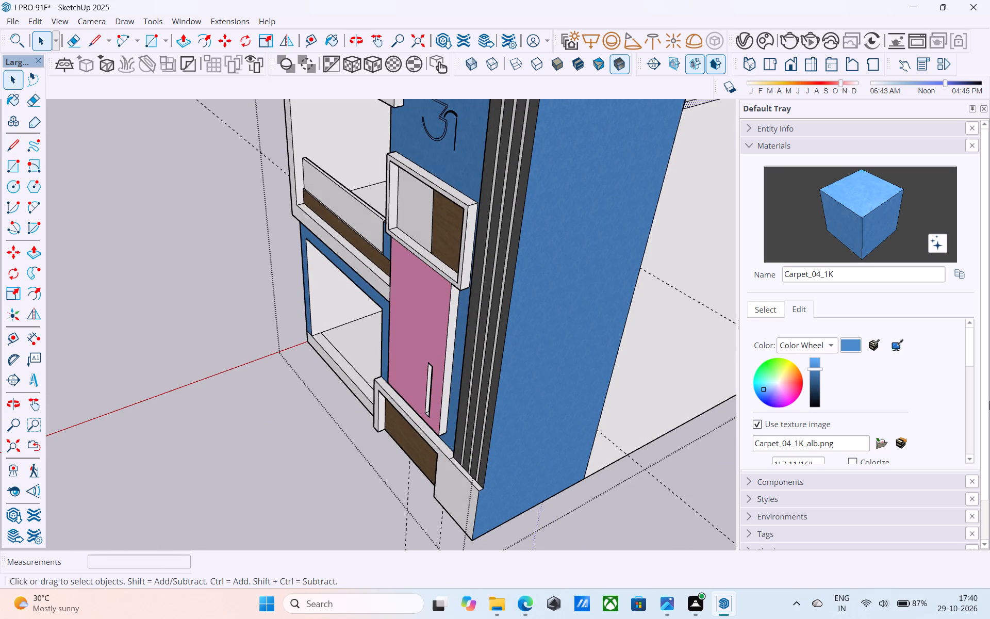
{"action": "scroll", "coordinate": [989, 401], "scroll_direction": "up", "scroll_amount": 1}
{"action": "scroll", "coordinate": [934, 398], "scroll_direction": "down", "scroll_amount": 4}
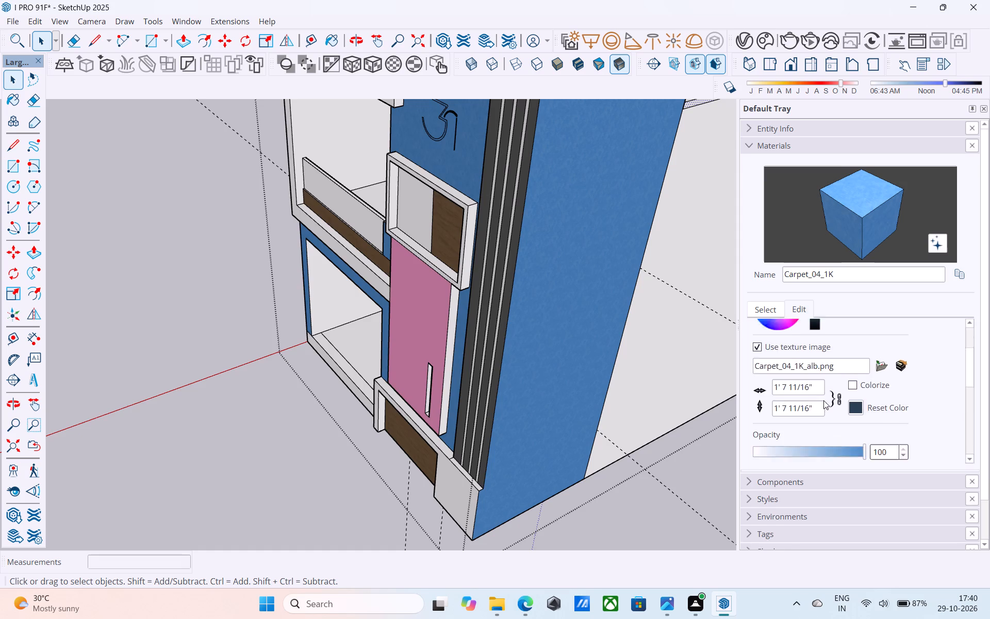
{"action": "scroll", "coordinate": [823, 400], "scroll_direction": "down", "scroll_amount": 2}
{"action": "scroll", "coordinate": [491, 412], "scroll_direction": "down", "scroll_amount": 10}
{"action": "middle_click_drag", "start_coordinate": [420, 414], "coordinate": [642, 390]}
{"action": "scroll", "coordinate": [453, 412], "scroll_direction": "down", "scroll_amount": 3}
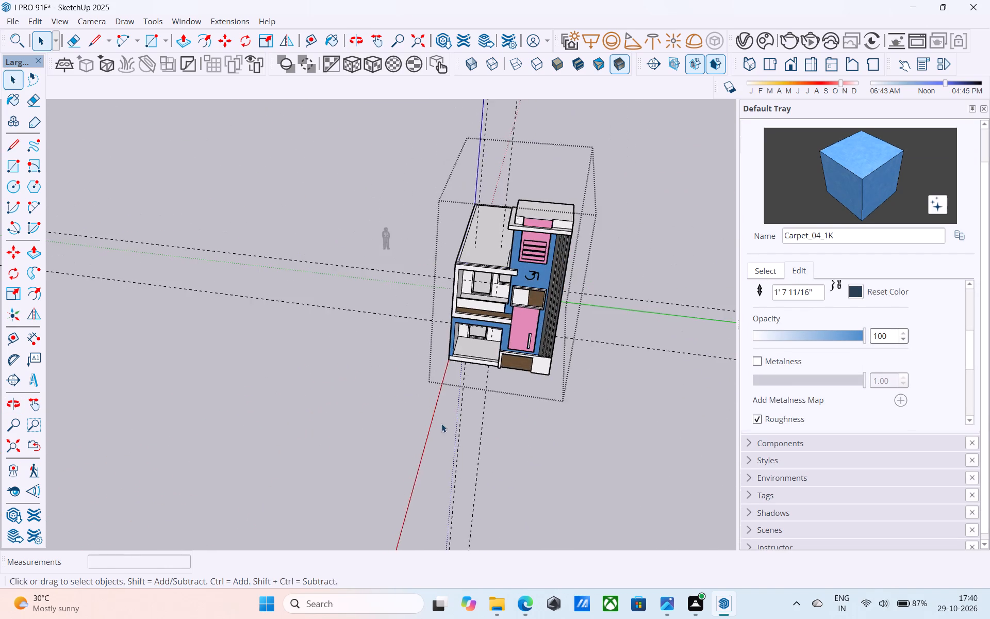
{"action": "middle_click_drag", "start_coordinate": [485, 399], "coordinate": [560, 443]}
{"action": "scroll", "coordinate": [548, 220], "scroll_direction": "up", "scroll_amount": 20}
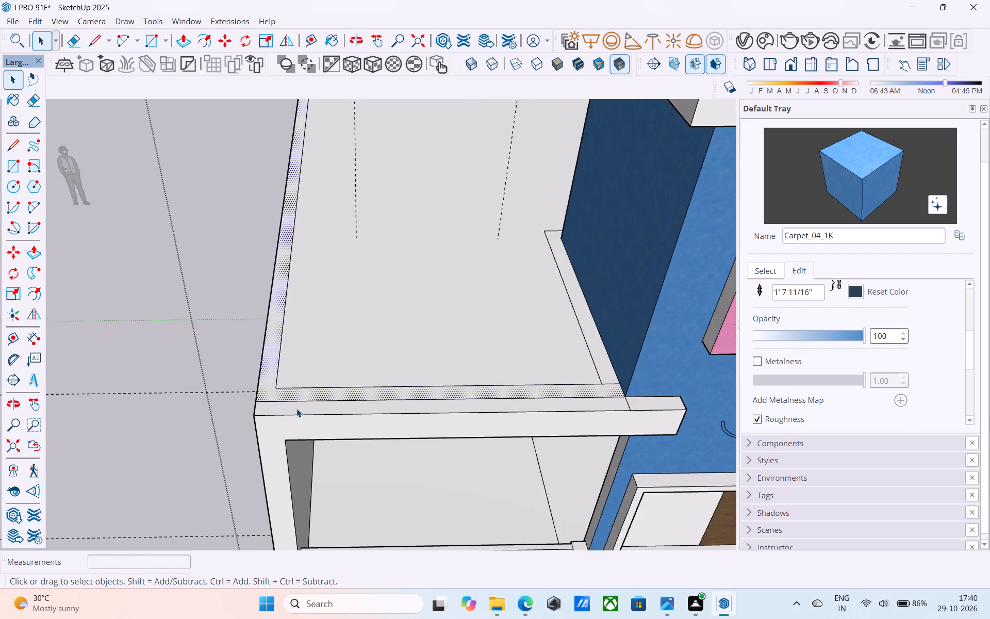
{"action": "scroll", "coordinate": [296, 409], "scroll_direction": "up", "scroll_amount": 11}
{"action": "key", "text": "p"}
{"action": "left_click", "coordinate": [266, 385]}
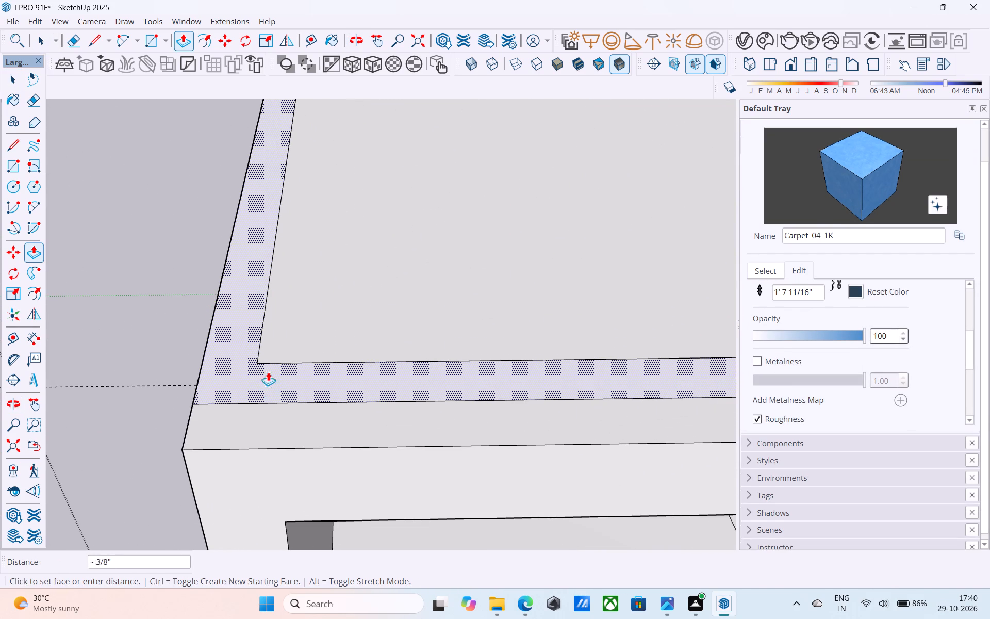
{"action": "type", "text": "3'"}
{"action": "key", "text": "Return"}
{"action": "key", "text": "space"}
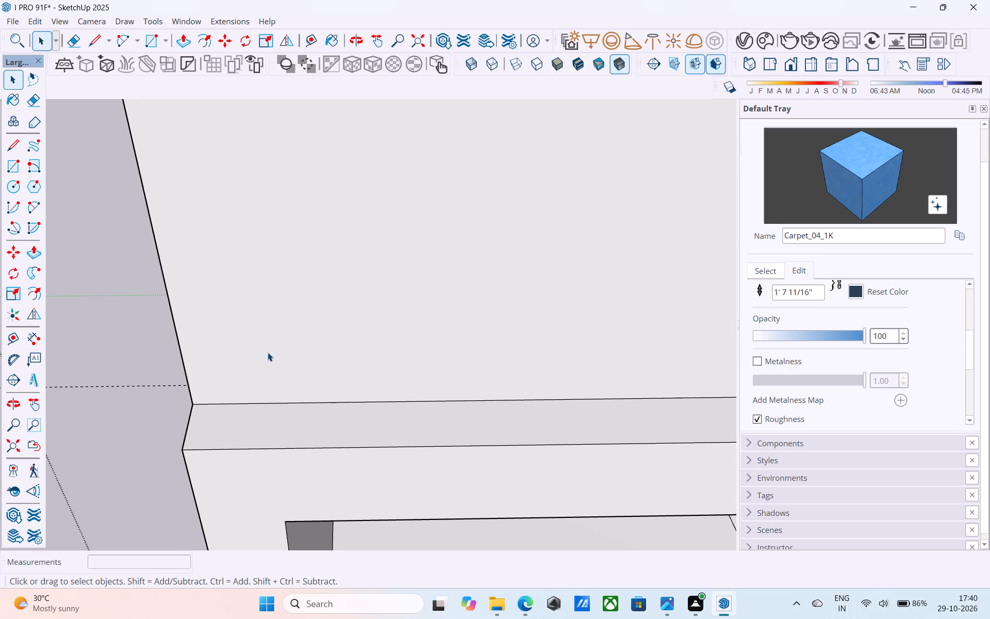
Examine the raised roof parapet and the overall front elevation of the house.
{"action": "scroll", "coordinate": [266, 352], "scroll_direction": "down", "scroll_amount": 17}
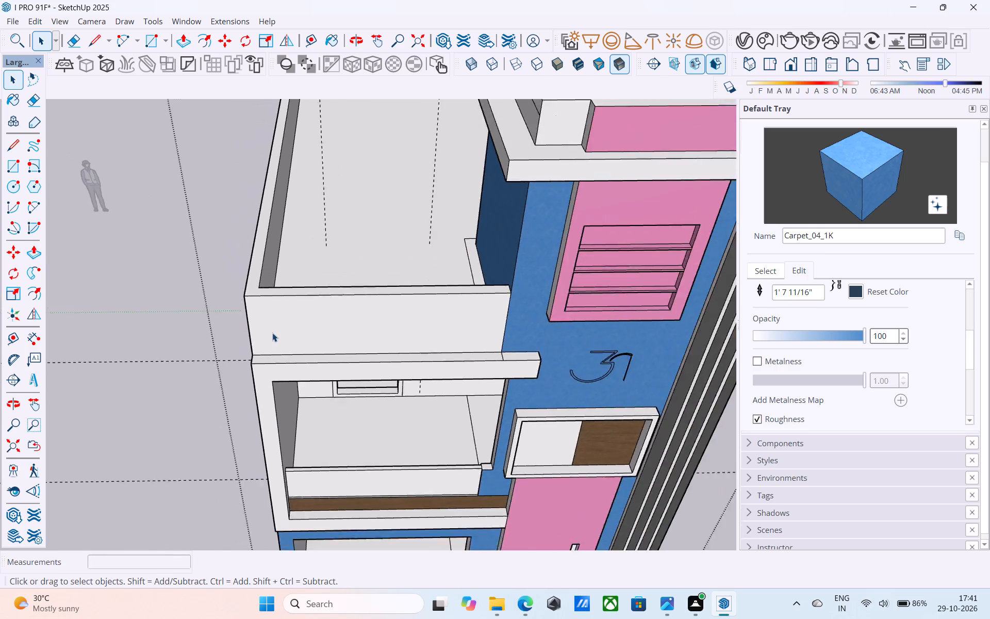
{"action": "scroll", "coordinate": [272, 333], "scroll_direction": "down", "scroll_amount": 5}
{"action": "middle_click_drag", "start_coordinate": [326, 370], "coordinate": [376, 257]}
{"action": "scroll", "coordinate": [335, 410], "scroll_direction": "down", "scroll_amount": 4}
{"action": "middle_click_drag", "start_coordinate": [332, 410], "coordinate": [339, 347]}
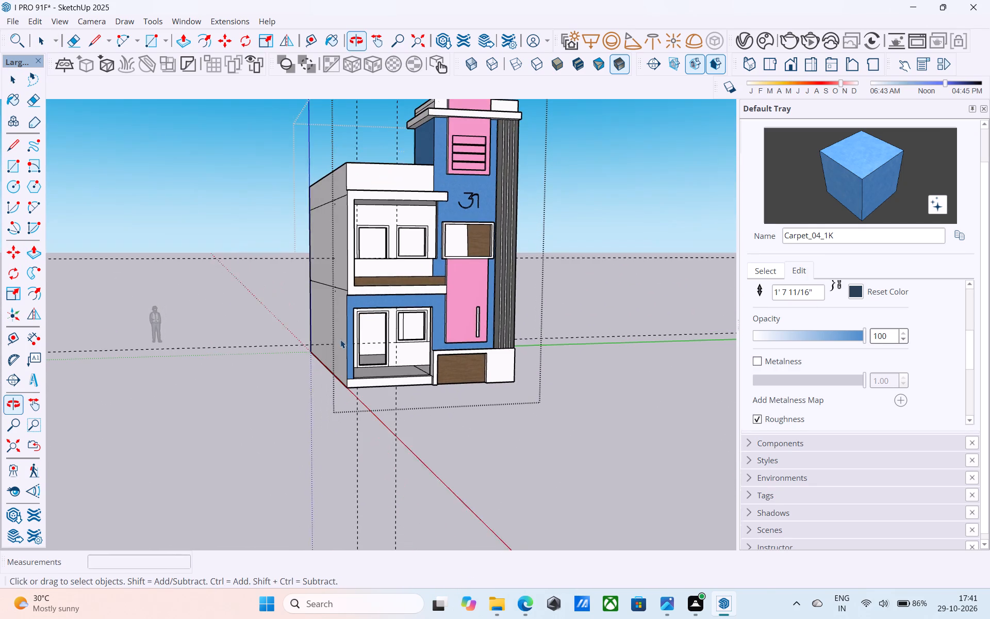
{"action": "middle_click_drag", "start_coordinate": [421, 243], "coordinate": [384, 247]}
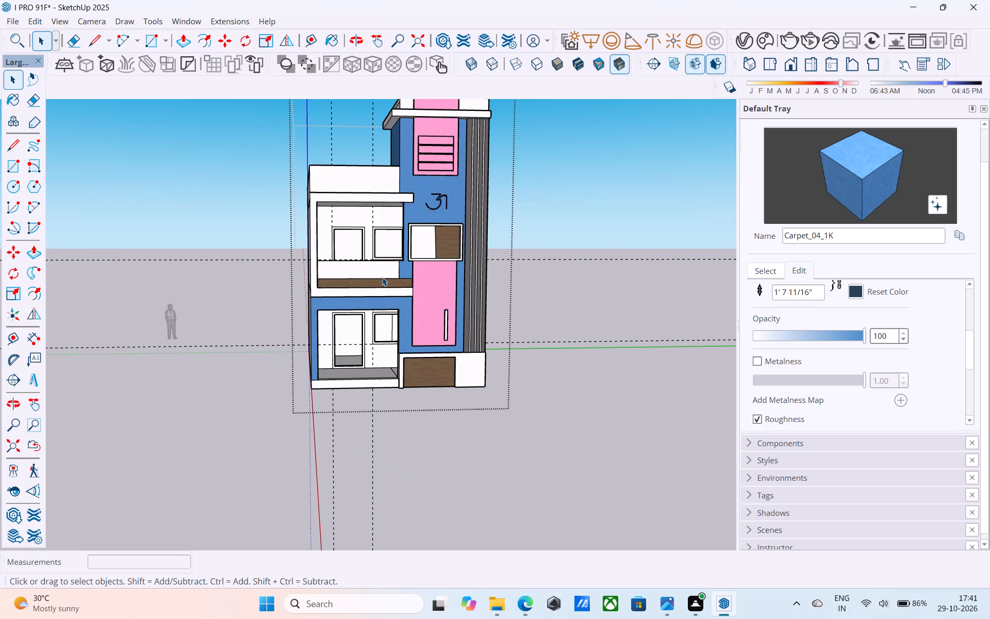
{"action": "scroll", "coordinate": [390, 279], "scroll_direction": "up", "scroll_amount": 5}
{"action": "scroll", "coordinate": [400, 284], "scroll_direction": "down", "scroll_amount": 5}
{"action": "middle_click_drag", "start_coordinate": [402, 340], "coordinate": [386, 340]}
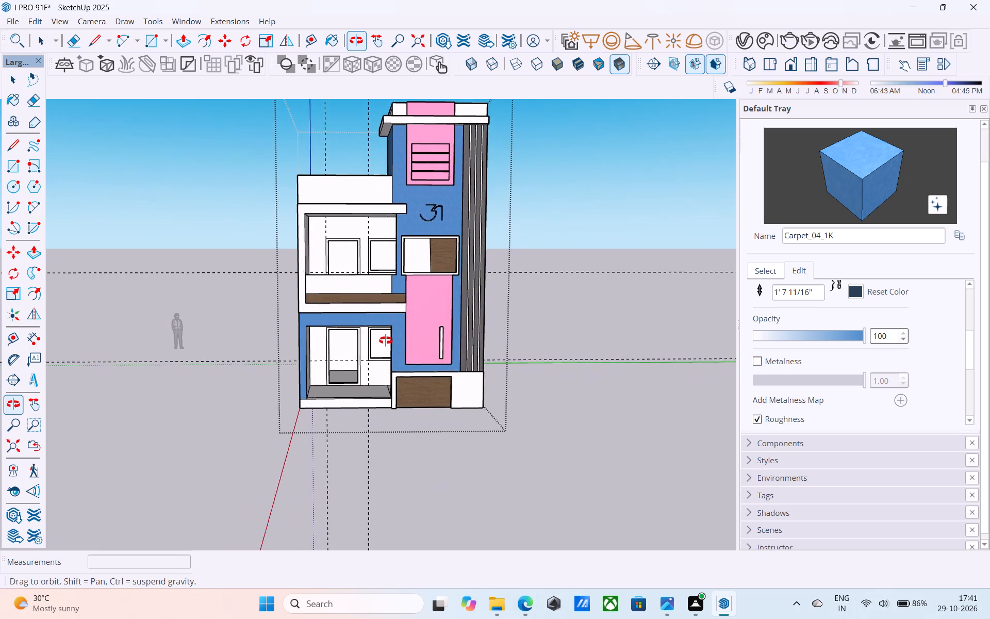
{"action": "middle_click_drag", "start_coordinate": [386, 340], "coordinate": [387, 341]}
{"action": "scroll", "coordinate": [399, 325], "scroll_direction": "down", "scroll_amount": 1}
{"action": "middle_click_drag", "start_coordinate": [391, 332], "coordinate": [399, 338]}
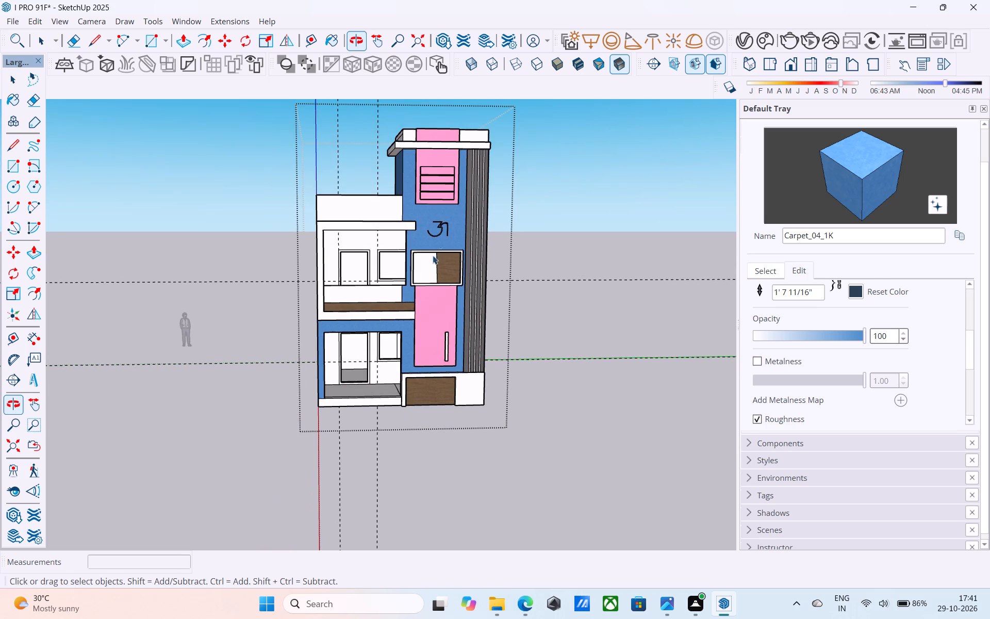
Erase the upper strokes of the 3 and the curved stroke of the 1 on the blue tower wall.
{"action": "scroll", "coordinate": [447, 186], "scroll_direction": "up", "scroll_amount": 3}
{"action": "scroll", "coordinate": [434, 249], "scroll_direction": "up", "scroll_amount": 4}
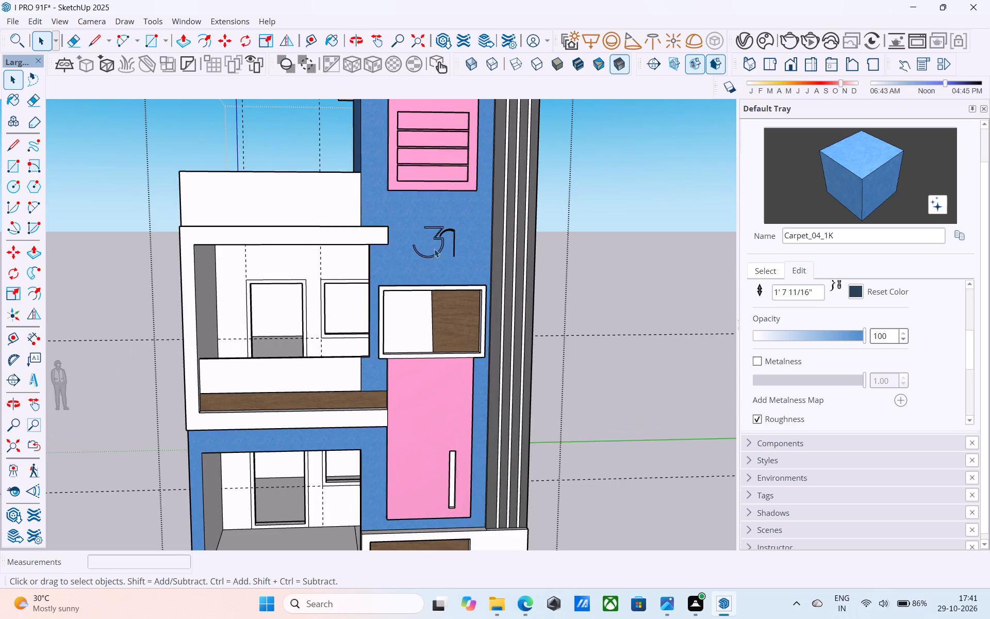
{"action": "scroll", "coordinate": [434, 249], "scroll_direction": "up", "scroll_amount": 14}
{"action": "scroll", "coordinate": [451, 245], "scroll_direction": "down", "scroll_amount": 2}
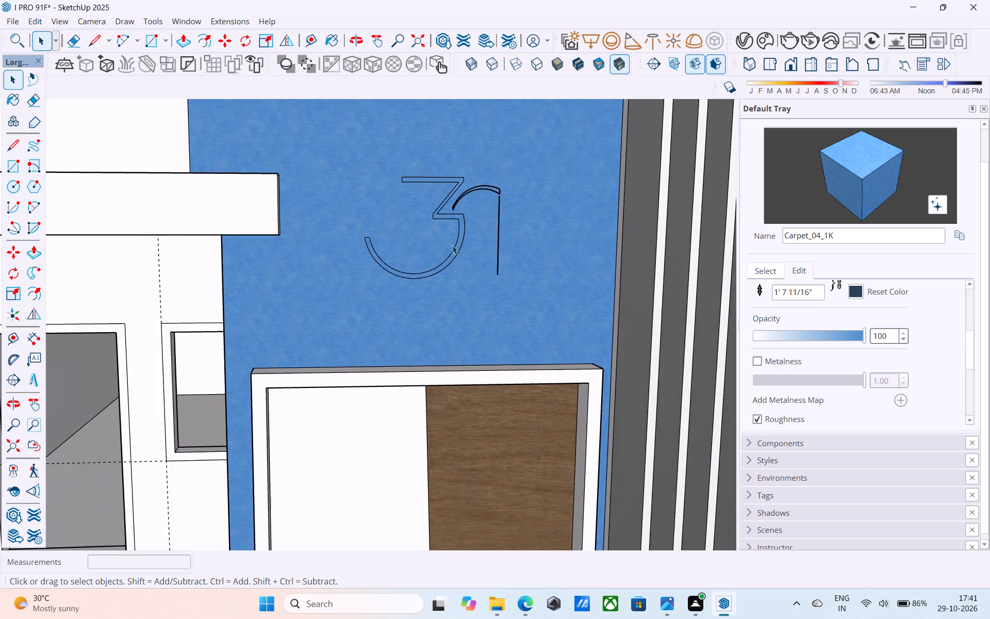
{"action": "scroll", "coordinate": [452, 245], "scroll_direction": "down", "scroll_amount": 15}
{"action": "middle_click_drag", "start_coordinate": [459, 269], "coordinate": [451, 270]}
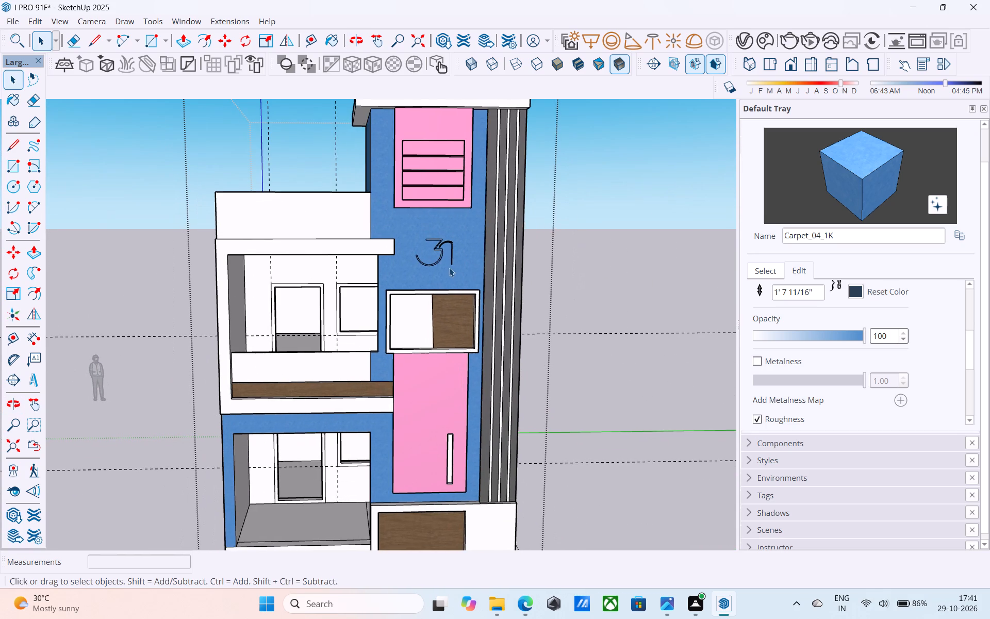
{"action": "scroll", "coordinate": [443, 260], "scroll_direction": "up", "scroll_amount": 6}
{"action": "key", "text": "e"}
{"action": "scroll", "coordinate": [439, 244], "scroll_direction": "up", "scroll_amount": 4}
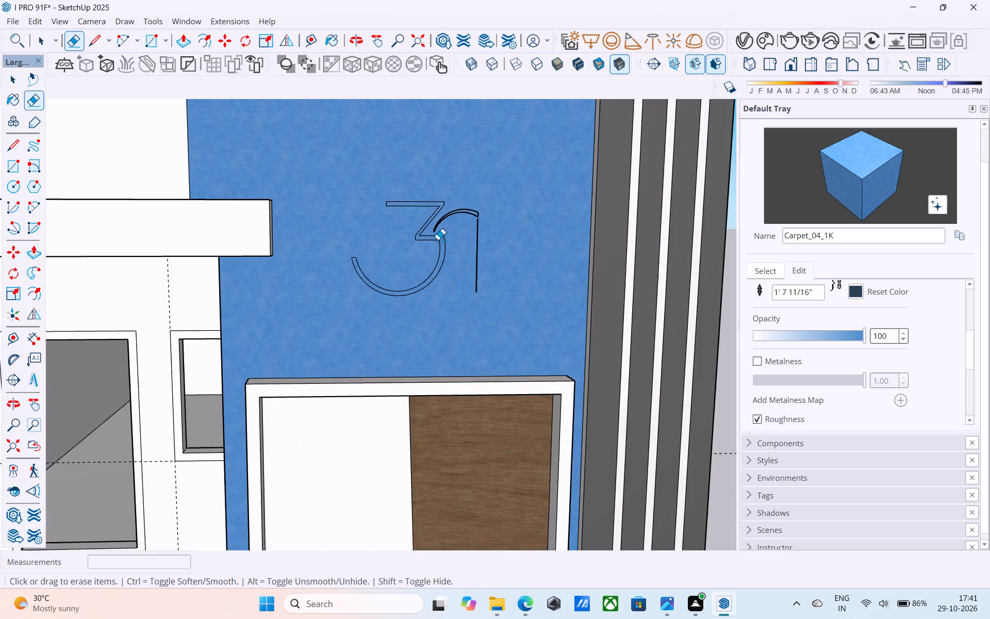
{"action": "scroll", "coordinate": [438, 240], "scroll_direction": "up", "scroll_amount": 6}
{"action": "scroll", "coordinate": [492, 226], "scroll_direction": "down", "scroll_amount": 3}
{"action": "middle_click_drag", "start_coordinate": [494, 240], "coordinate": [665, 245]}
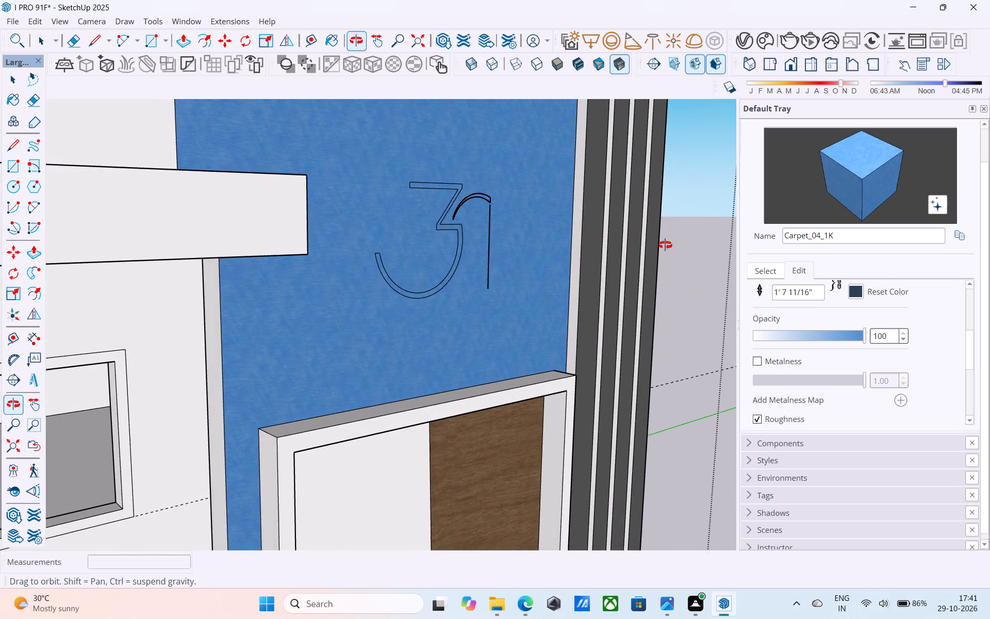
{"action": "middle_click_drag", "start_coordinate": [665, 245], "coordinate": [575, 247]}
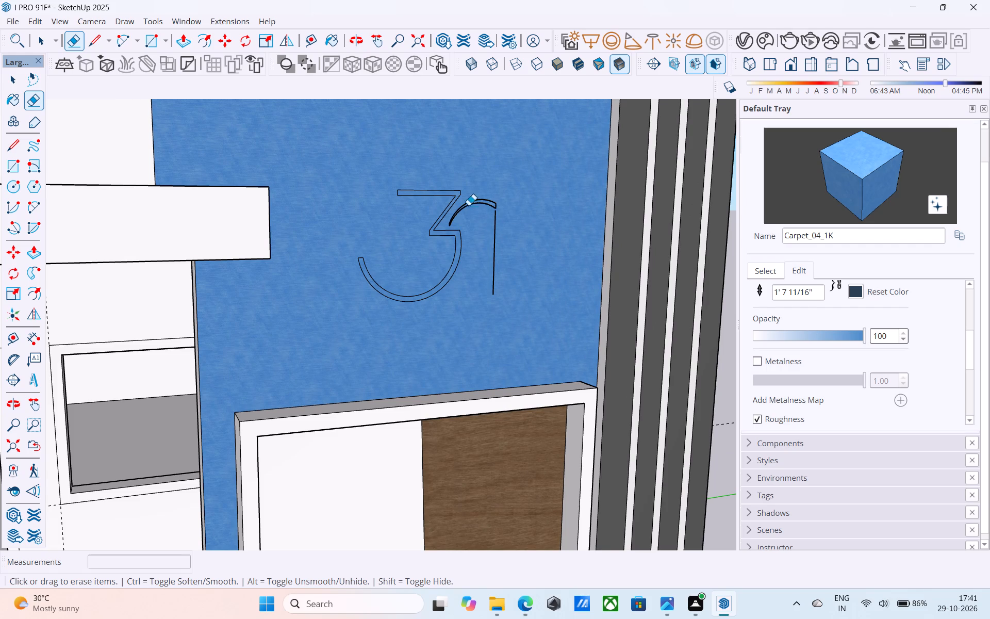
{"action": "scroll", "coordinate": [450, 190], "scroll_direction": "up", "scroll_amount": 8}
{"action": "scroll", "coordinate": [443, 189], "scroll_direction": "down", "scroll_amount": 6}
{"action": "middle_click_drag", "start_coordinate": [430, 206], "coordinate": [529, 178]}
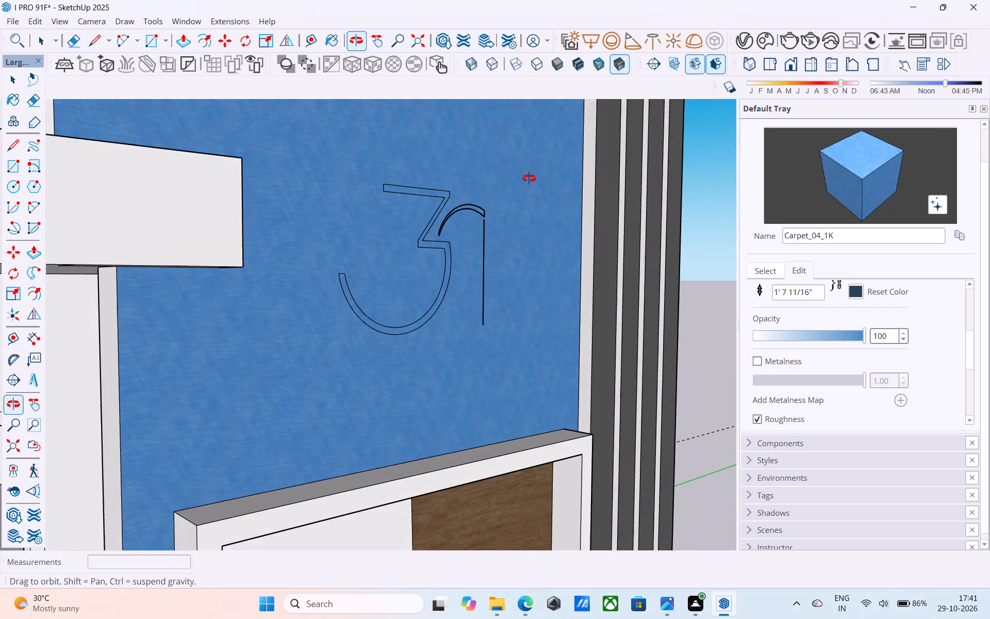
{"action": "middle_click_drag", "start_coordinate": [529, 178], "coordinate": [391, 221]}
{"action": "scroll", "coordinate": [391, 221], "scroll_direction": "up", "scroll_amount": 1}
{"action": "left_click_drag", "start_coordinate": [424, 182], "coordinate": [423, 225]}
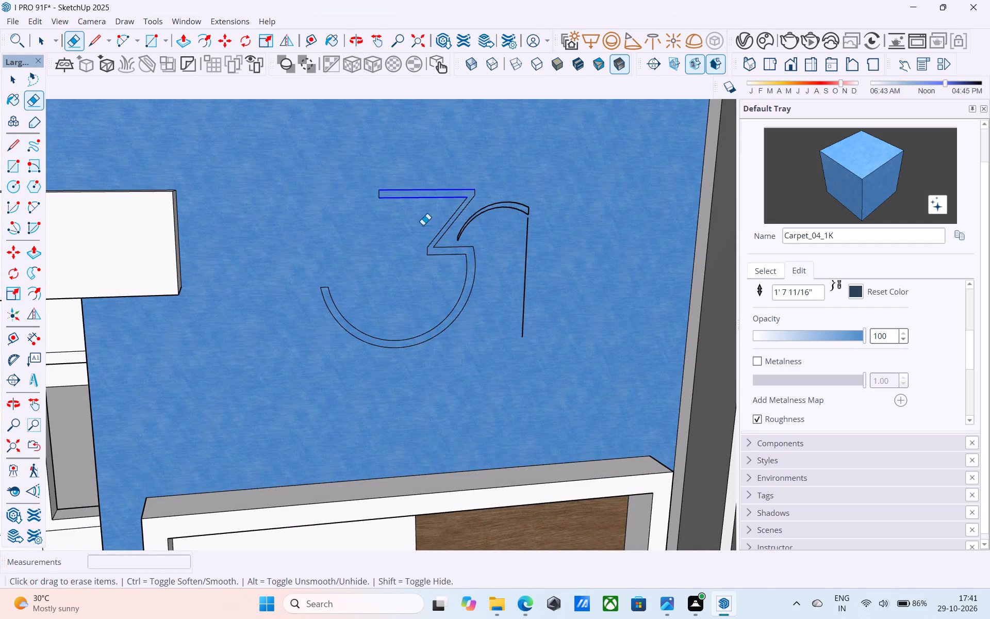
{"action": "left_click_drag", "start_coordinate": [383, 197], "coordinate": [371, 195]}
{"action": "left_click_drag", "start_coordinate": [377, 196], "coordinate": [478, 248]}
{"action": "left_click_drag", "start_coordinate": [483, 202], "coordinate": [467, 202]}
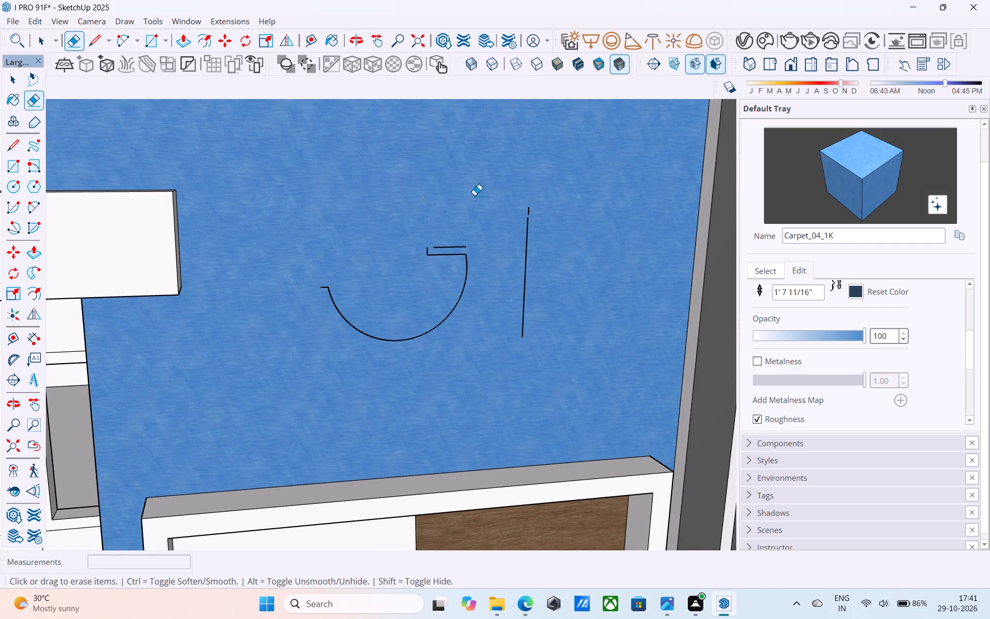
{"action": "left_click_drag", "start_coordinate": [474, 196], "coordinate": [483, 193]}
Erase the remaining middle bar and lower curve of the 3 on the blue tower wall.
{"action": "left_click_drag", "start_coordinate": [484, 193], "coordinate": [447, 309]}
{"action": "left_click_drag", "start_coordinate": [424, 227], "coordinate": [438, 268]}
{"action": "left_click_drag", "start_coordinate": [425, 261], "coordinate": [436, 254]}
{"action": "left_click_drag", "start_coordinate": [432, 253], "coordinate": [419, 253]}
{"action": "left_click_drag", "start_coordinate": [346, 279], "coordinate": [330, 284]}
{"action": "left_click_drag", "start_coordinate": [329, 285], "coordinate": [313, 297]}
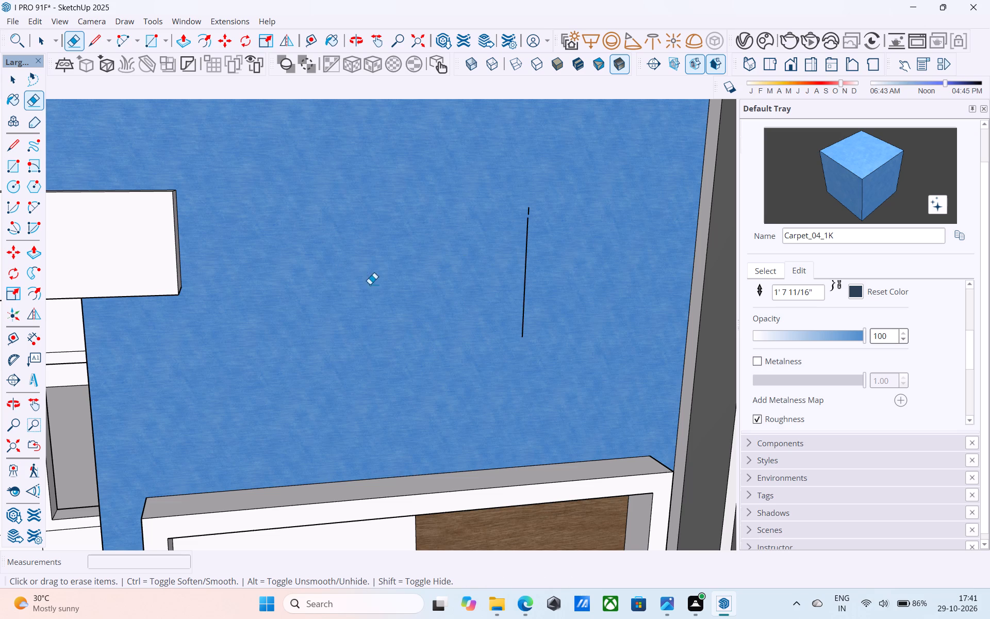
Erase the remaining vertical stroke segments of the 1, clearing the blue wall above the framed wood-and-white window box.
{"action": "left_click_drag", "start_coordinate": [374, 283], "coordinate": [607, 249]}
{"action": "left_click_drag", "start_coordinate": [528, 215], "coordinate": [328, 228]}
{"action": "scroll", "coordinate": [487, 221], "scroll_direction": "down", "scroll_amount": 4}
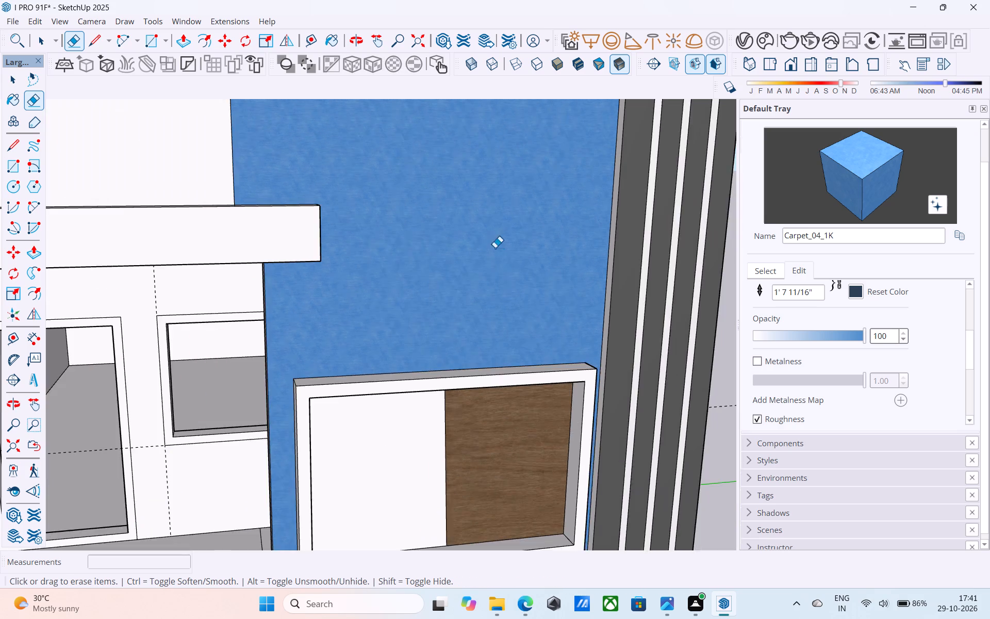
{"action": "scroll", "coordinate": [495, 248], "scroll_direction": "down", "scroll_amount": 7}
{"action": "key", "text": "space"}
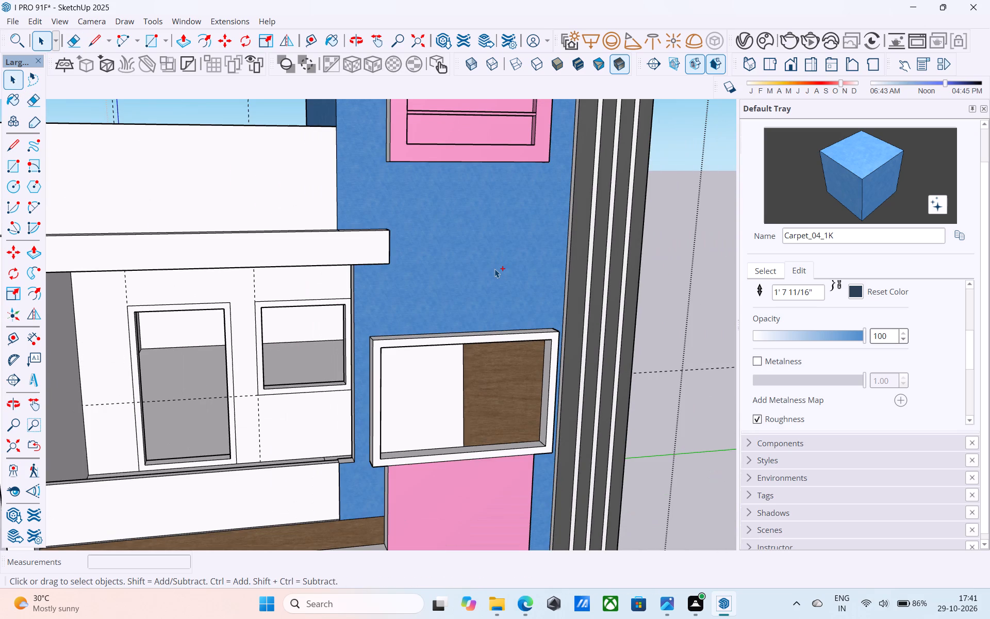
Save the model.
{"action": "key", "text": "ctrl+s"}
Examine the house's front elevation, including the cleared blue tower wall and the lower roof parapet.
{"action": "scroll", "coordinate": [495, 268], "scroll_direction": "down", "scroll_amount": 6}
{"action": "middle_click_drag", "start_coordinate": [495, 268], "coordinate": [503, 283], "text": "shift"}
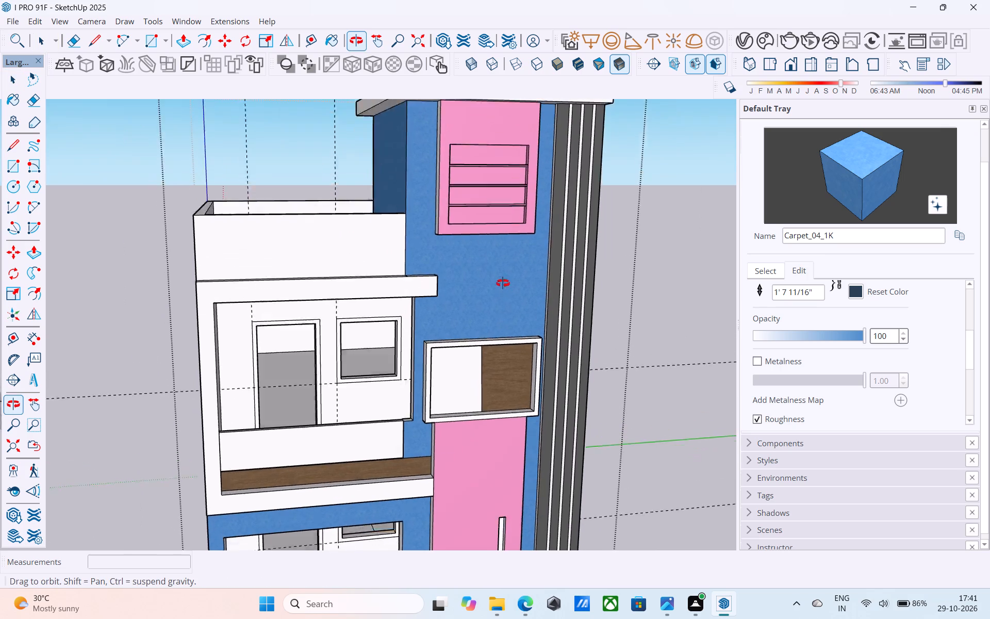
{"action": "middle_click_drag", "start_coordinate": [503, 283], "coordinate": [664, 218], "text": "shift"}
{"action": "scroll", "coordinate": [664, 220], "scroll_direction": "down", "scroll_amount": 4}
{"action": "middle_click_drag", "start_coordinate": [650, 242], "coordinate": [524, 339]}
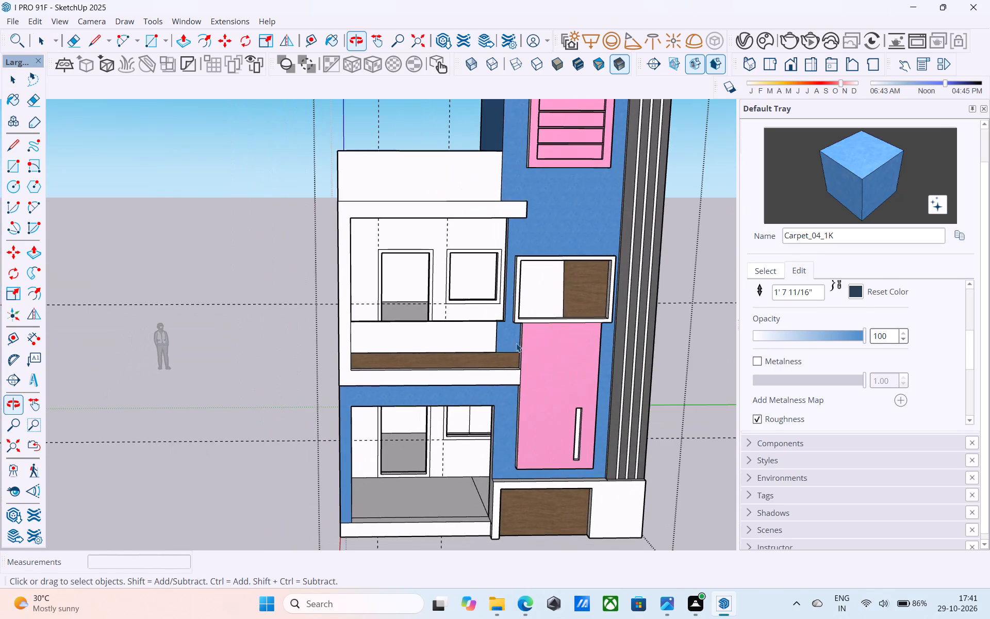
{"action": "scroll", "coordinate": [458, 347], "scroll_direction": "down", "scroll_amount": 5}
{"action": "middle_click_drag", "start_coordinate": [385, 352], "coordinate": [364, 354]}
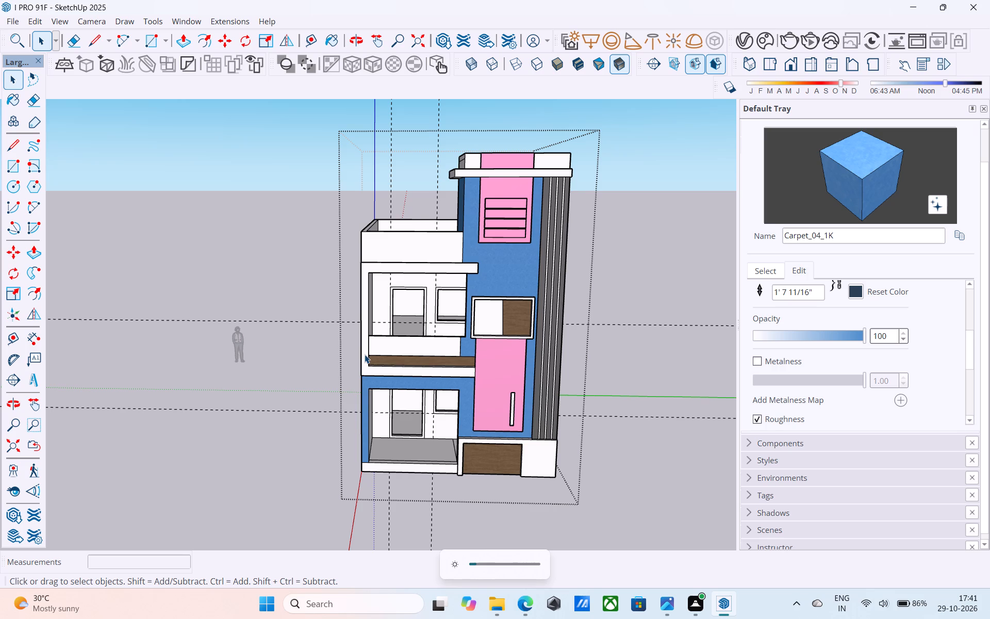
{"action": "scroll", "coordinate": [365, 356], "scroll_direction": "down", "scroll_amount": 3}
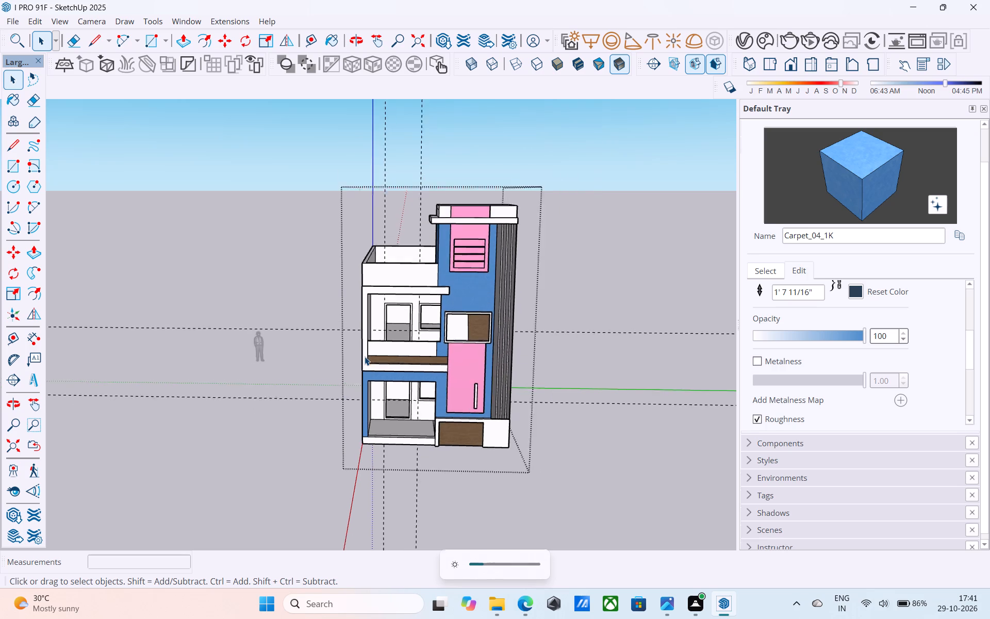
{"action": "scroll", "coordinate": [365, 356], "scroll_direction": "down", "scroll_amount": 2}
{"action": "middle_click_drag", "start_coordinate": [382, 402], "coordinate": [401, 379]}
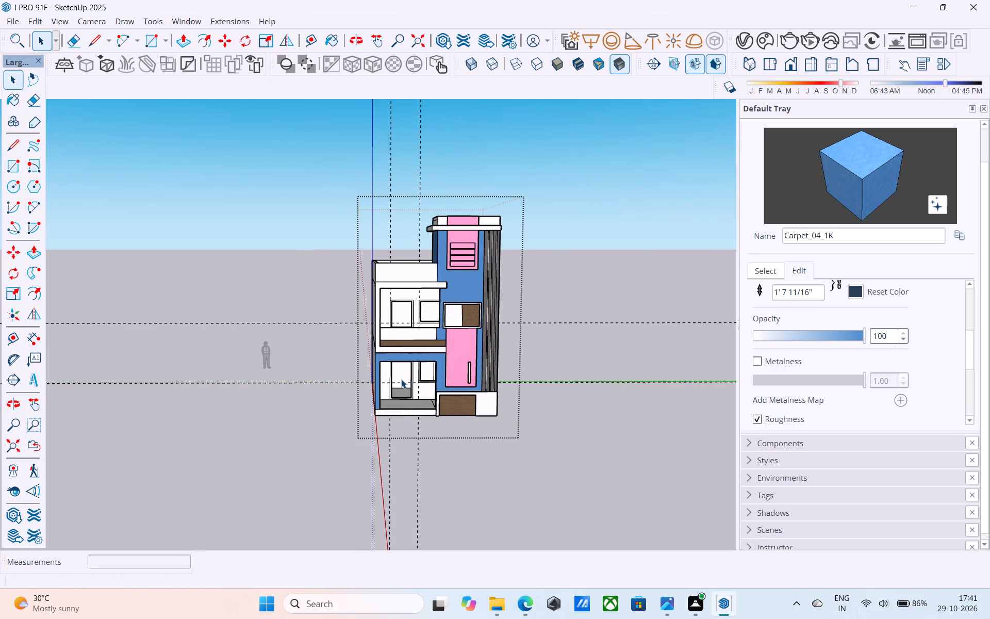
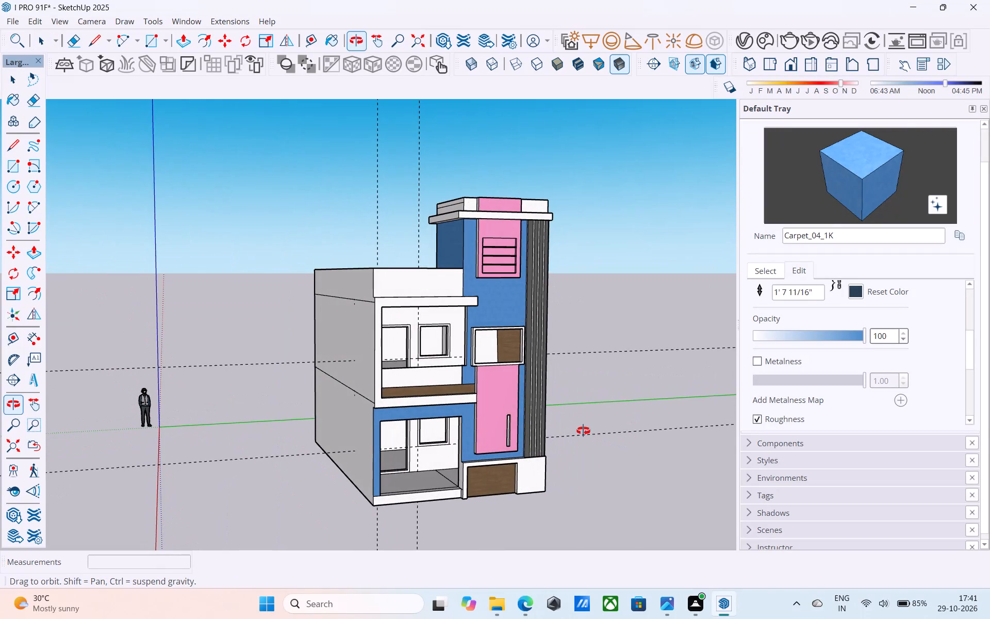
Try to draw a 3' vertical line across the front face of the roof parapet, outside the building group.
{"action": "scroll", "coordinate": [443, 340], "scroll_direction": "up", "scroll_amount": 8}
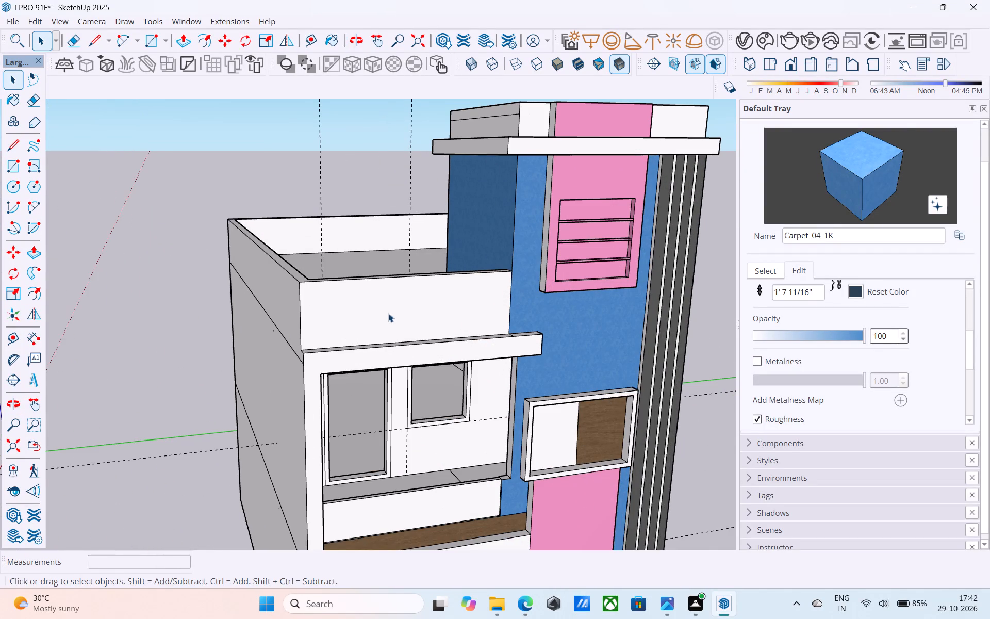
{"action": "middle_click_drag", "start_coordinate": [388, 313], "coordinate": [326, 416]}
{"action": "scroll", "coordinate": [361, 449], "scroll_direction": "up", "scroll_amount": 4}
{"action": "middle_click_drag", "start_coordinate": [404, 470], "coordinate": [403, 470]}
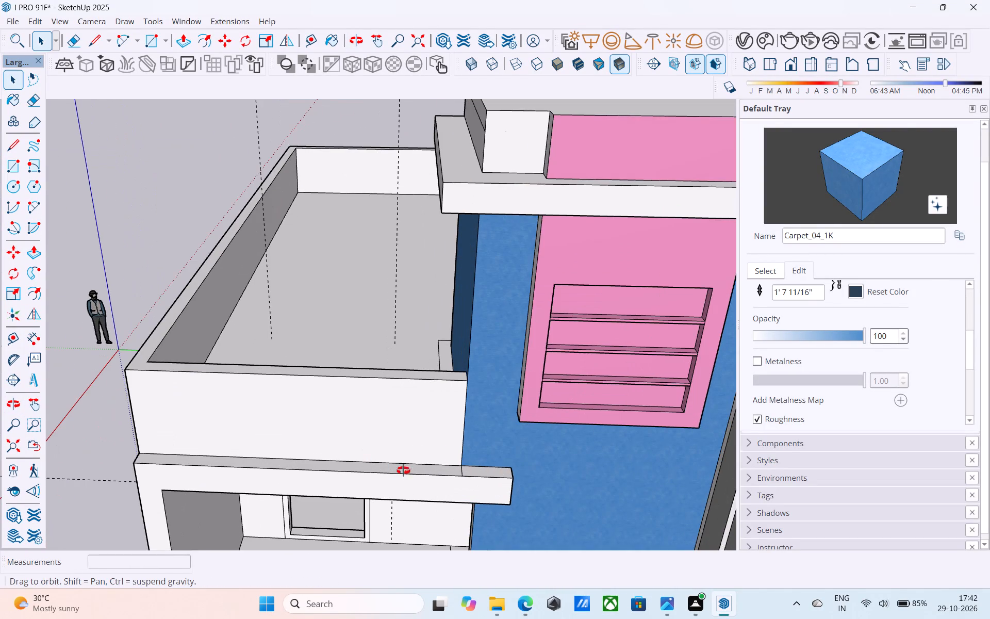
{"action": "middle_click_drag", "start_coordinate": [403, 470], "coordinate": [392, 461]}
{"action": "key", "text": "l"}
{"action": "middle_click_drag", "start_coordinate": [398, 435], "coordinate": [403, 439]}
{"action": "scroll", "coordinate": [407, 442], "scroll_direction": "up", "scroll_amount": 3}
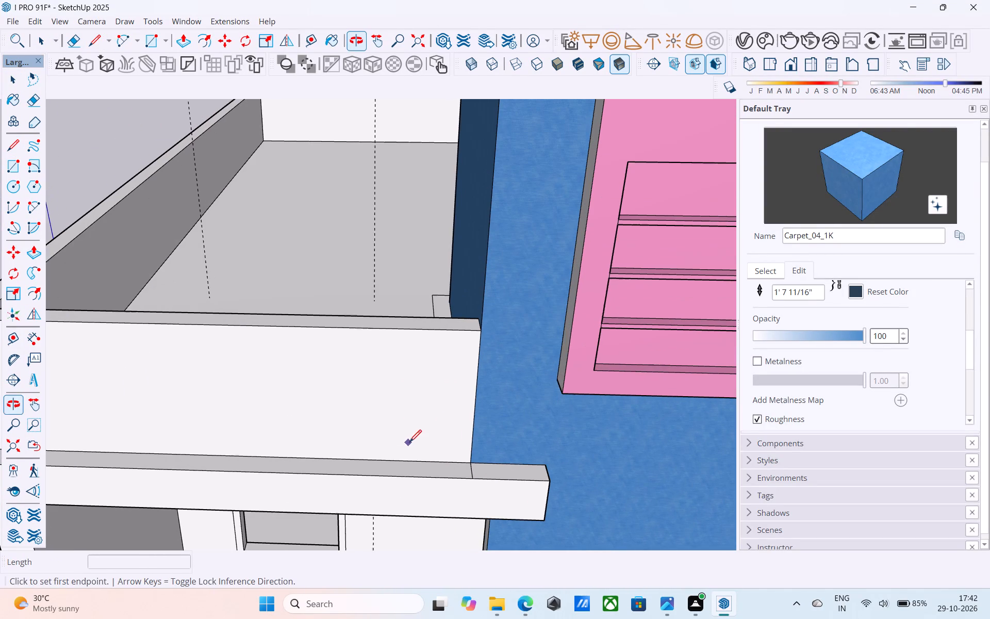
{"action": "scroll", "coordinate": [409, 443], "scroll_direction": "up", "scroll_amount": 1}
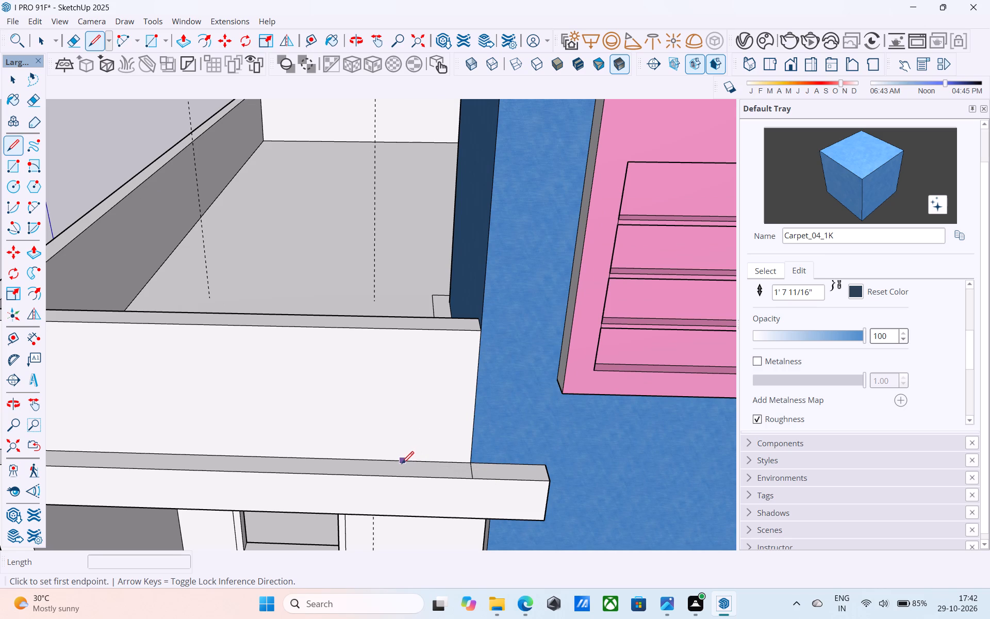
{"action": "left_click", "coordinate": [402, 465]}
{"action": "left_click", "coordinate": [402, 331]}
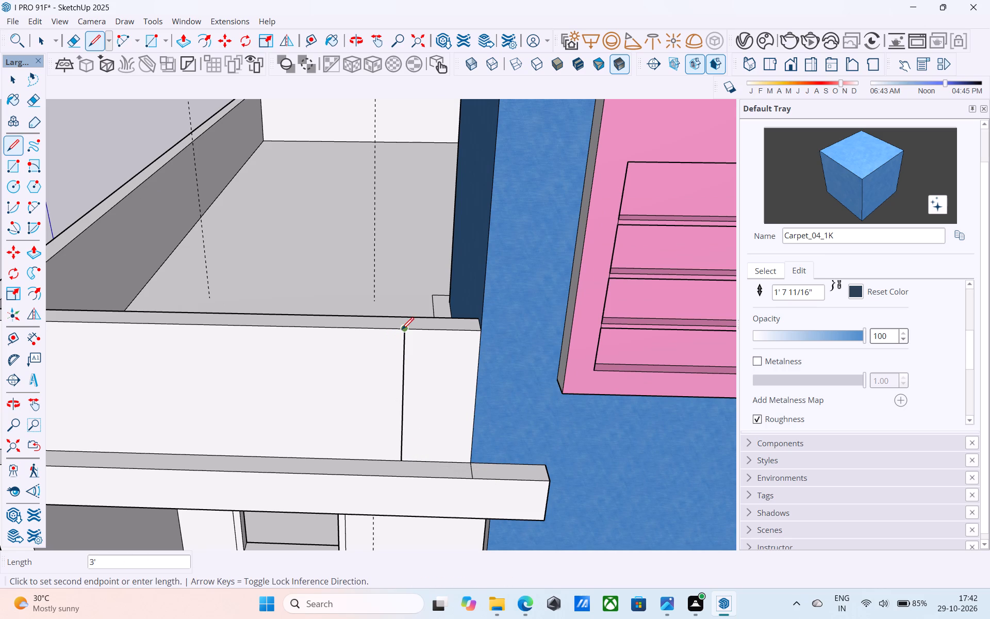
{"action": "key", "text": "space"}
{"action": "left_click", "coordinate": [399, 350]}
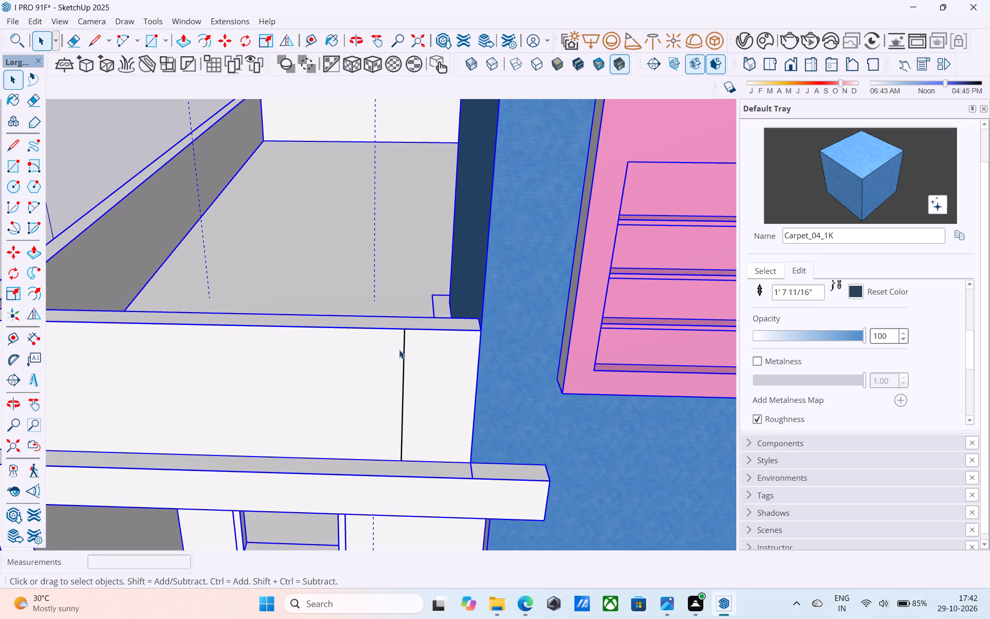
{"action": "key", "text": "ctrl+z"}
Open the building group and draw a 3' vertical line across the front parapet face, near the blue tower wall.
{"action": "double_click", "coordinate": [399, 349]}
{"action": "key", "text": "l"}
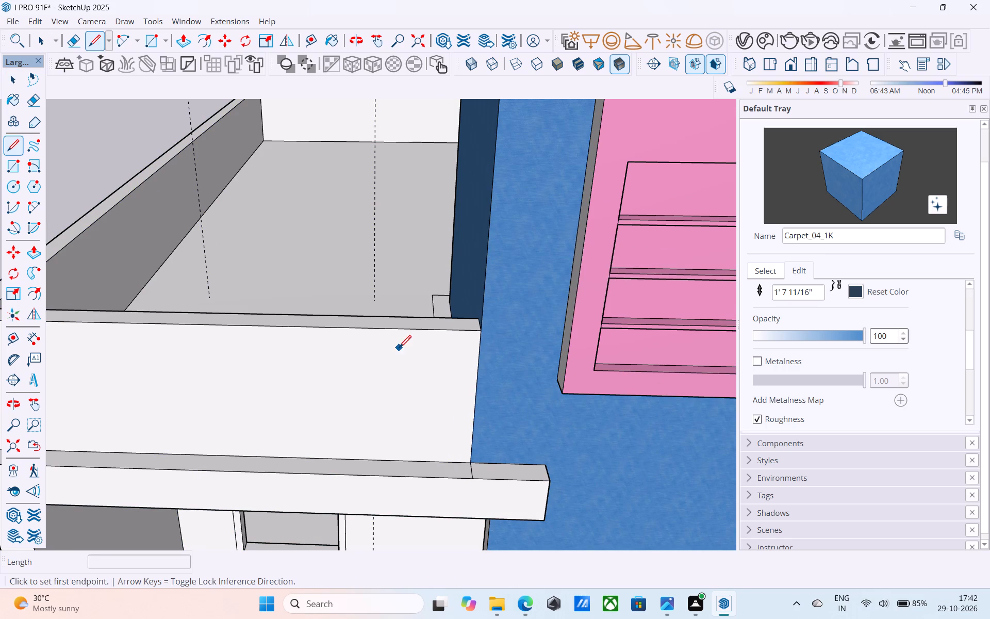
{"action": "left_click", "coordinate": [418, 460]}
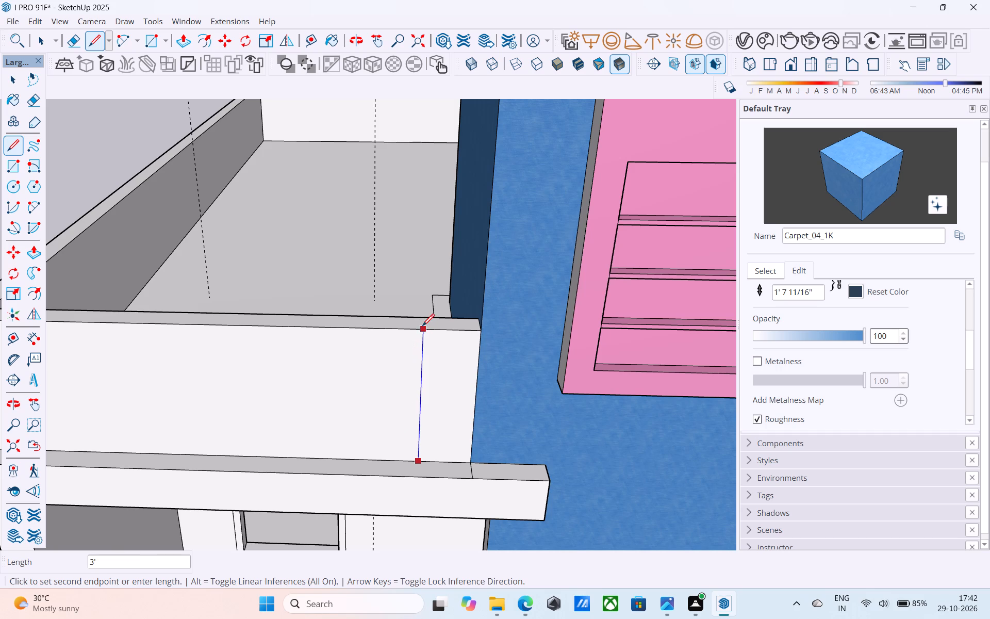
{"action": "left_click", "coordinate": [422, 327]}
{"action": "key", "text": "space"}
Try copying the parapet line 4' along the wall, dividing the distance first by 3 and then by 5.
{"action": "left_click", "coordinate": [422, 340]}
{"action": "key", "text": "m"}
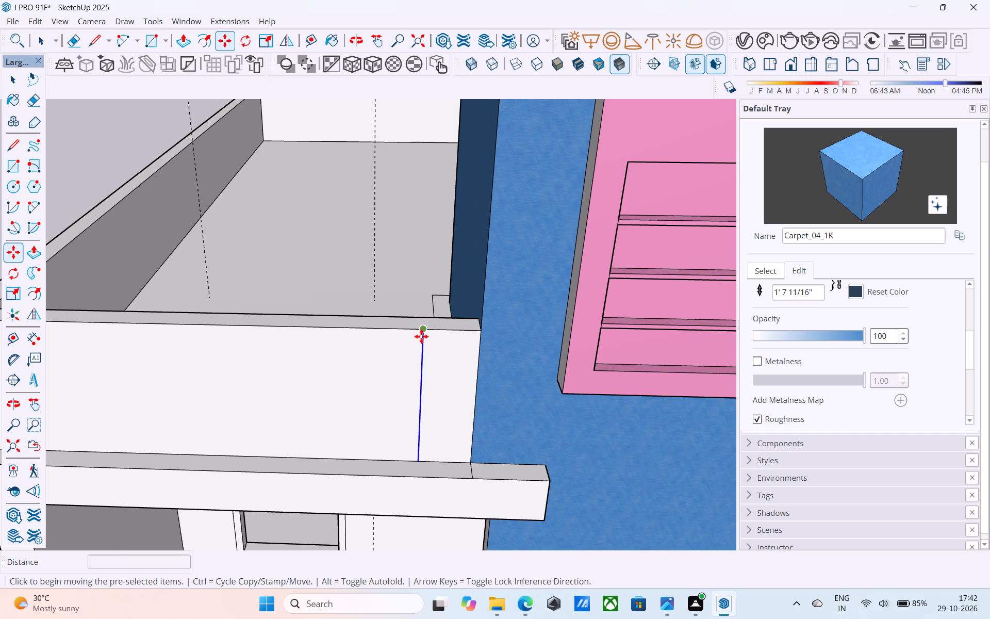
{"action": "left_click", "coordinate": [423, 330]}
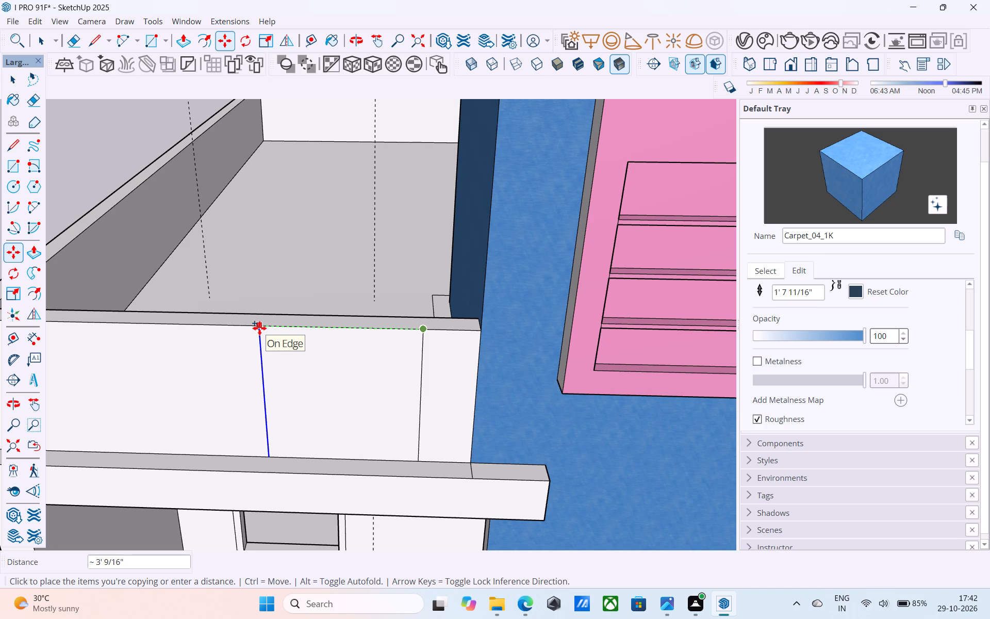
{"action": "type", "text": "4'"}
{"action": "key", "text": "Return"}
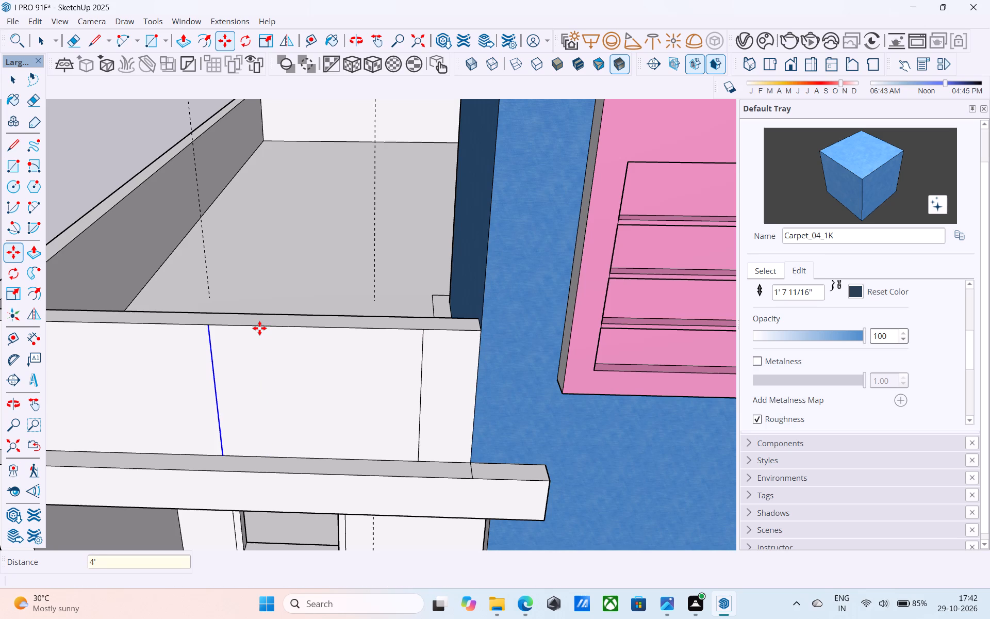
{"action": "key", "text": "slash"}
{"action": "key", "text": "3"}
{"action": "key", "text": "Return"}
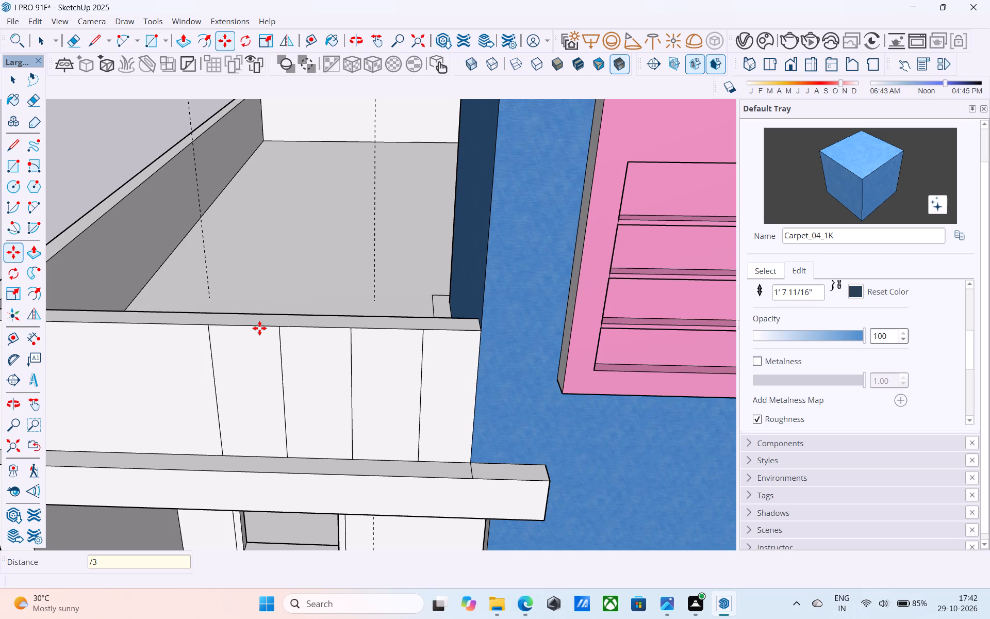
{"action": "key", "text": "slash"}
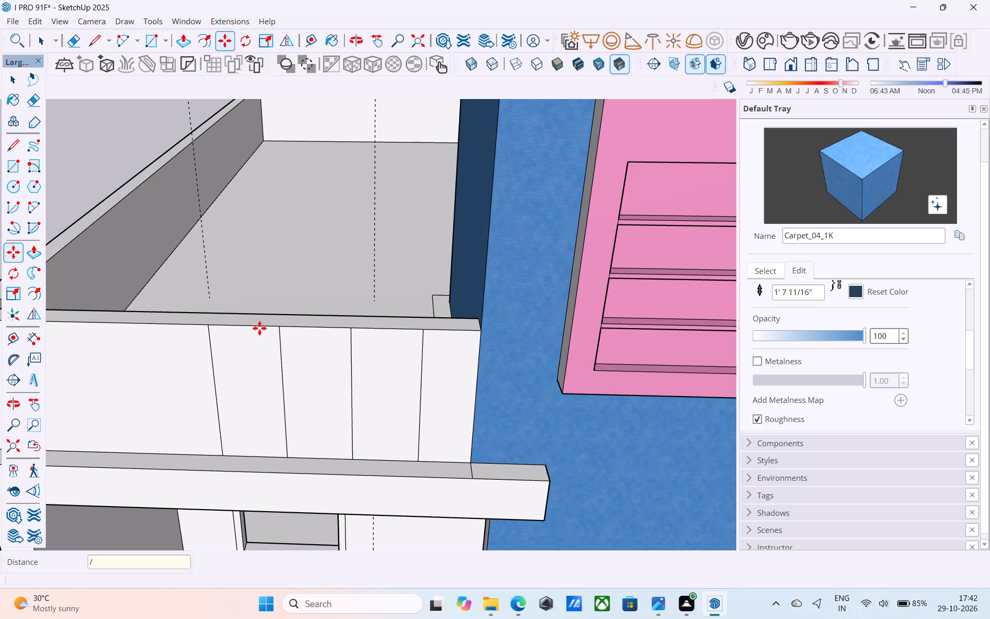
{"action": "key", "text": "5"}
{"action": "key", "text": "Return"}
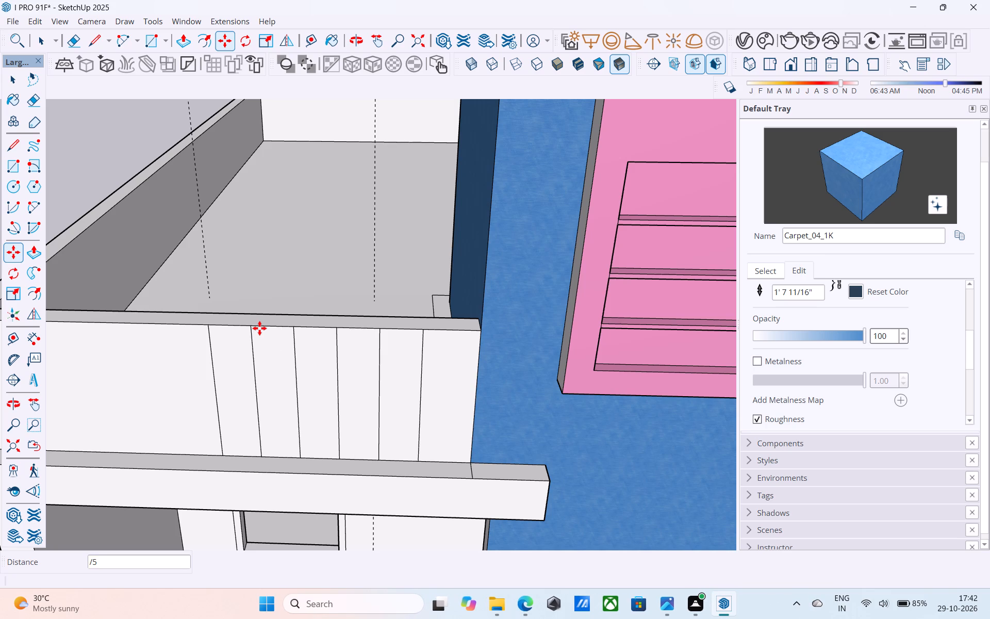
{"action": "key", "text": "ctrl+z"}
Copy the vertical parapet line 2' along the wall away from the blue tower, dividing the distance into 5 equal parts.
{"action": "key", "text": "space"}
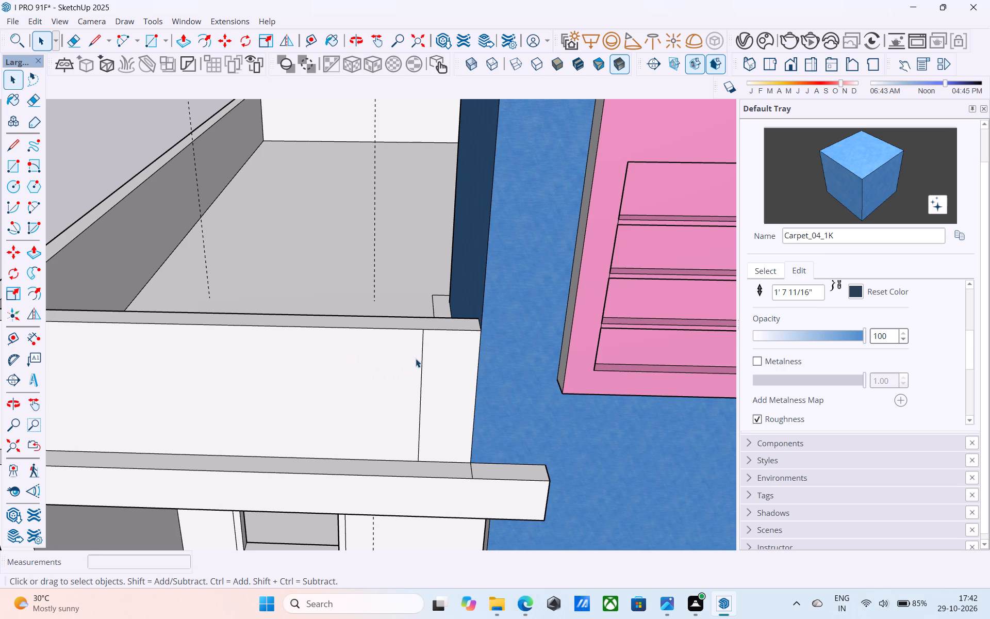
{"action": "left_click", "coordinate": [422, 351]}
{"action": "key", "text": "m"}
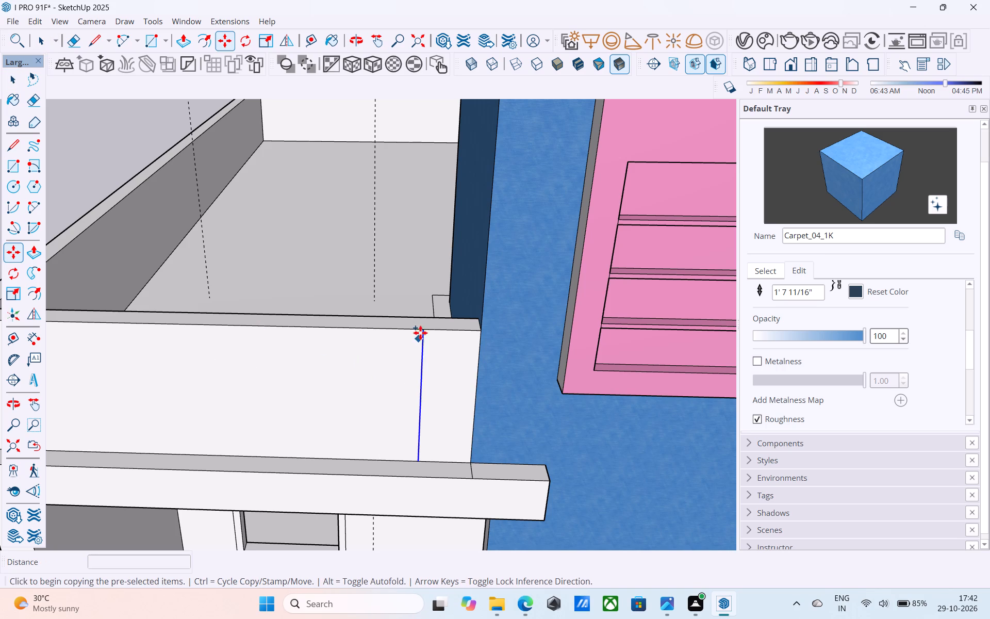
{"action": "left_click", "coordinate": [424, 330]}
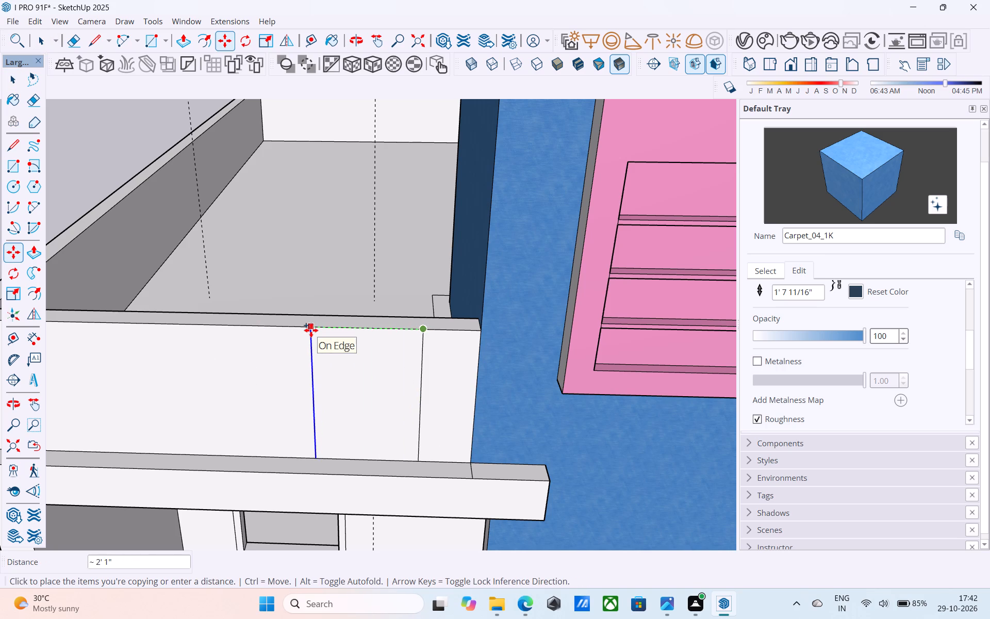
{"action": "key", "text": "2"}
{"action": "key", "text": "apostrophe"}
{"action": "key", "text": "Return"}
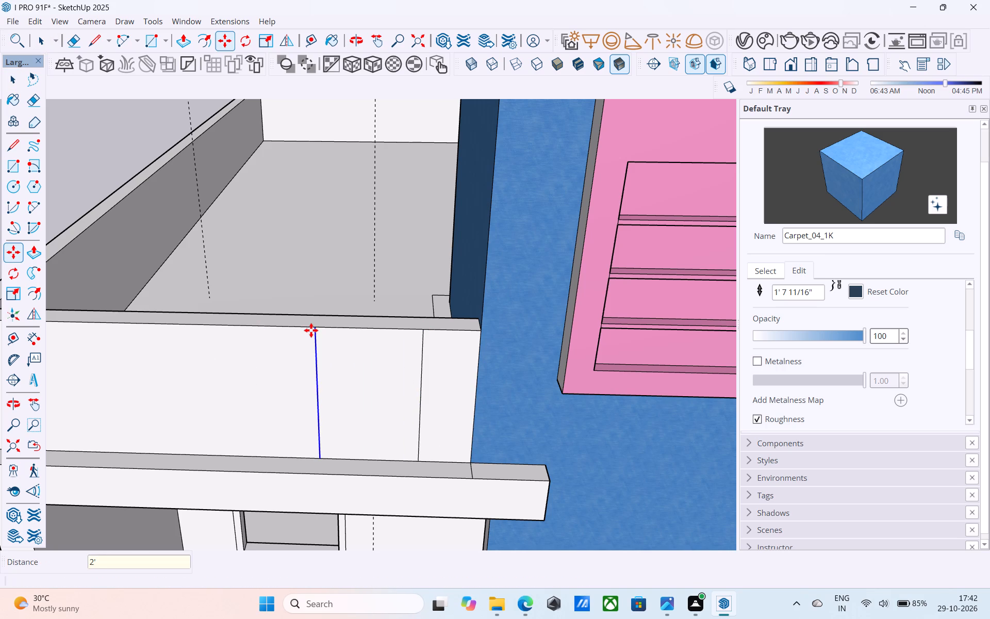
{"action": "type", "text": "/5"}
{"action": "key", "text": "Return"}
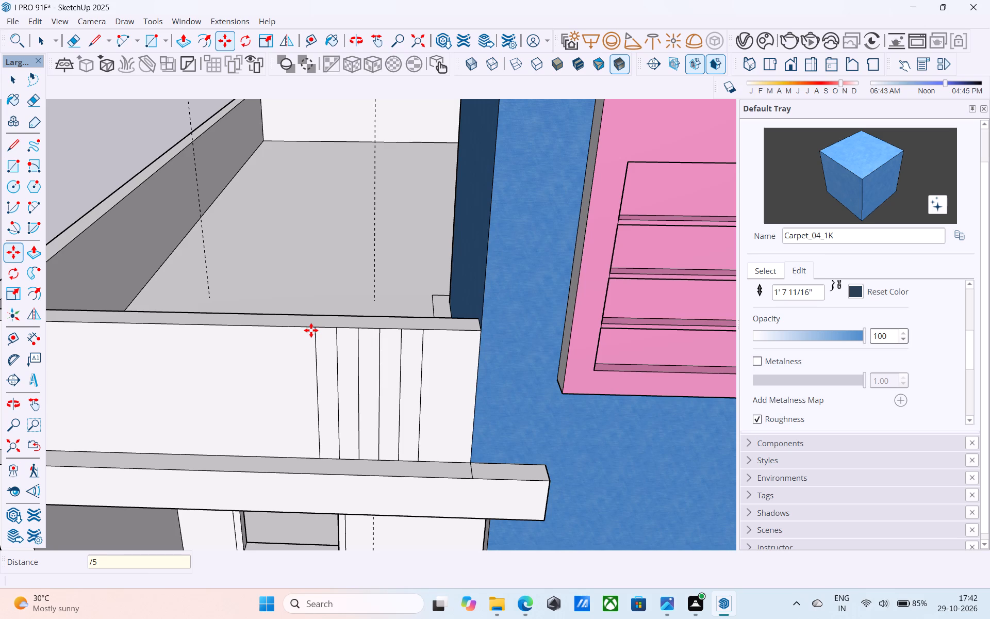
Paint the first, third and fifth narrow parapet strips with M04_Stone_Frost from the Solid Colors collection.
{"action": "scroll", "coordinate": [312, 330], "scroll_direction": "down", "scroll_amount": 2}
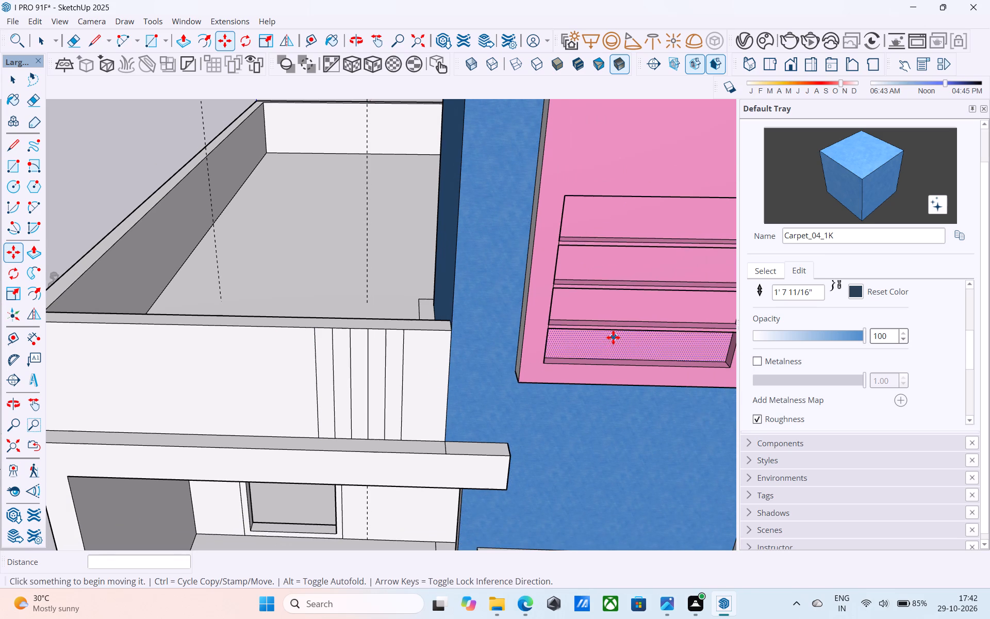
{"action": "left_click", "coordinate": [775, 275]}
{"action": "left_click", "coordinate": [810, 296]}
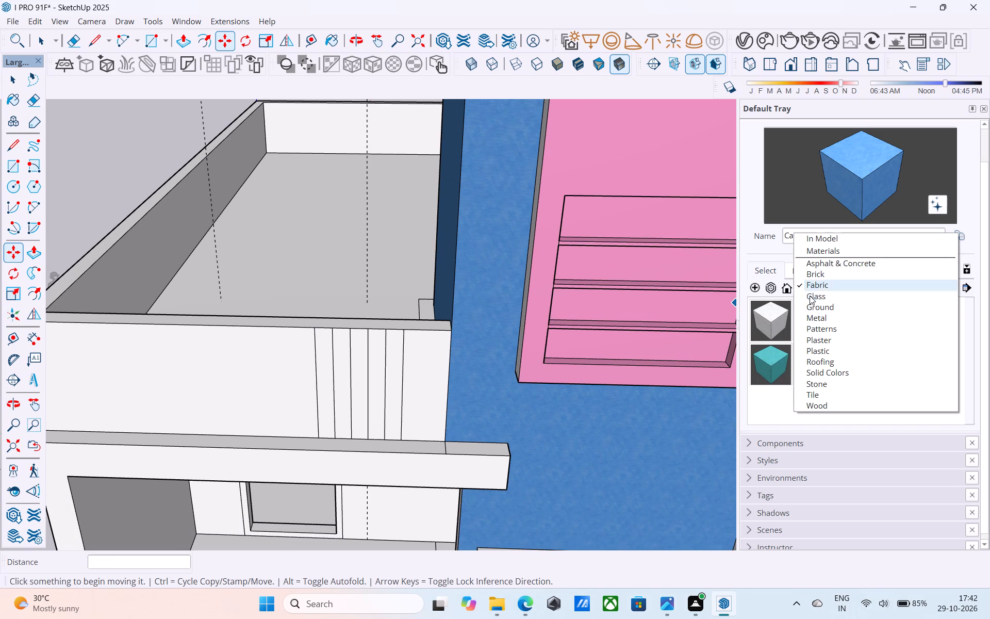
{"action": "left_click", "coordinate": [832, 369]}
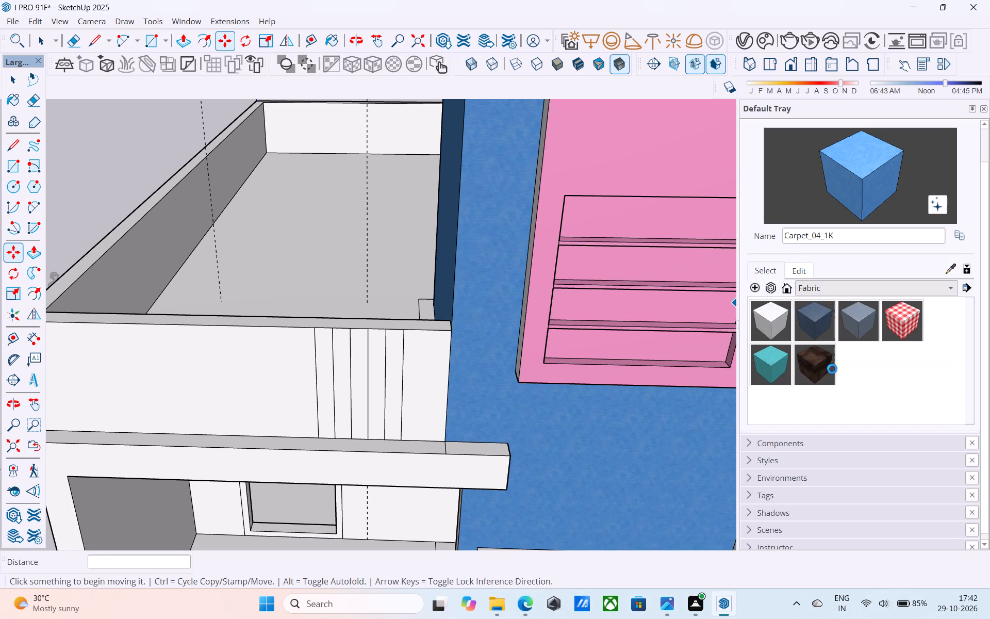
{"action": "scroll", "coordinate": [824, 372], "scroll_direction": "down", "scroll_amount": 2}
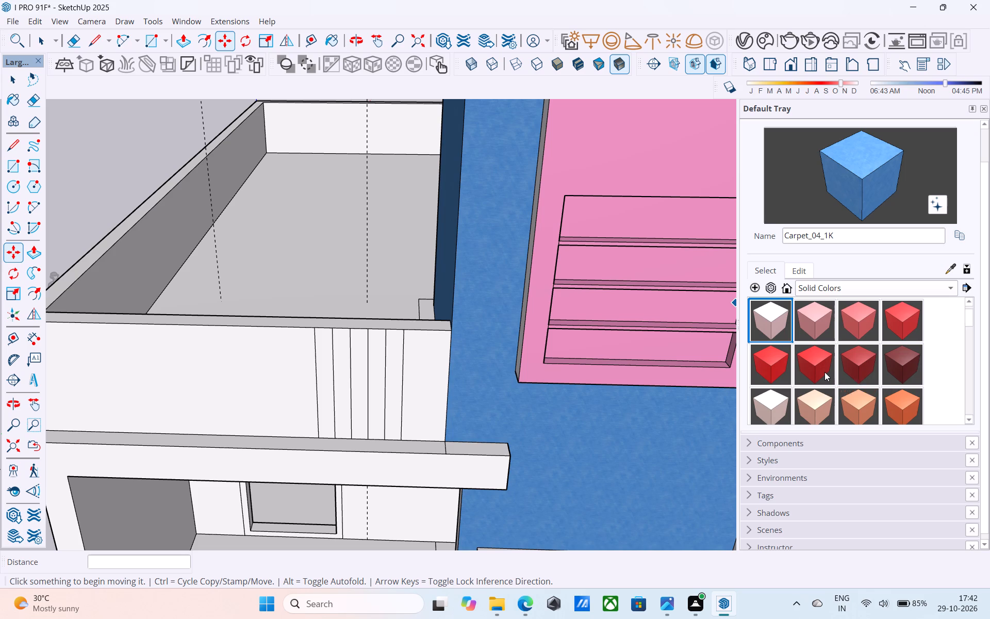
{"action": "scroll", "coordinate": [824, 372], "scroll_direction": "down", "scroll_amount": 14}
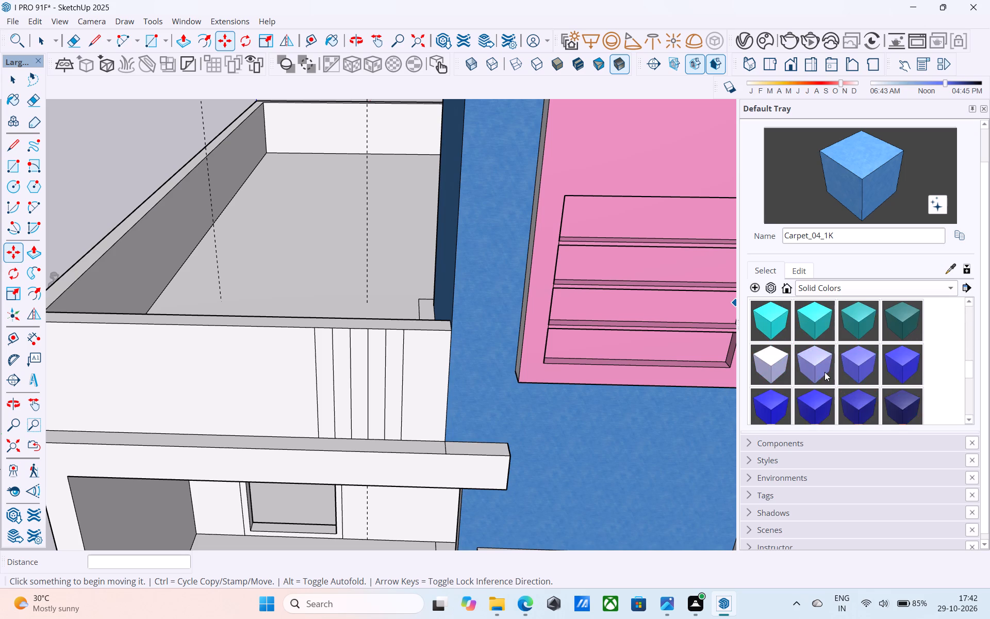
{"action": "scroll", "coordinate": [824, 372], "scroll_direction": "down", "scroll_amount": 10}
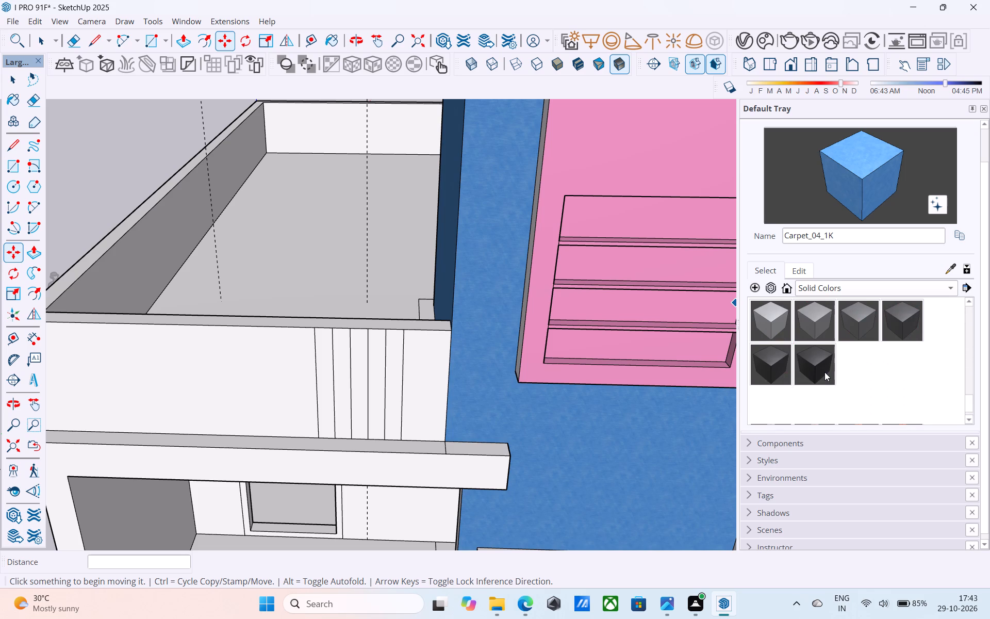
{"action": "scroll", "coordinate": [824, 372], "scroll_direction": "up", "scroll_amount": 2}
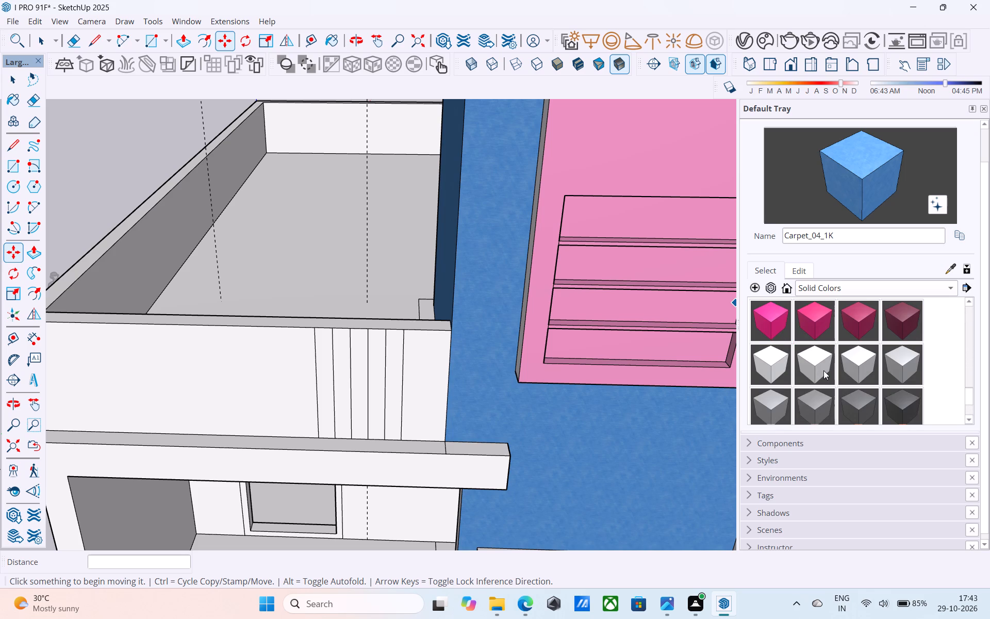
{"action": "scroll", "coordinate": [823, 369], "scroll_direction": "down", "scroll_amount": 1}
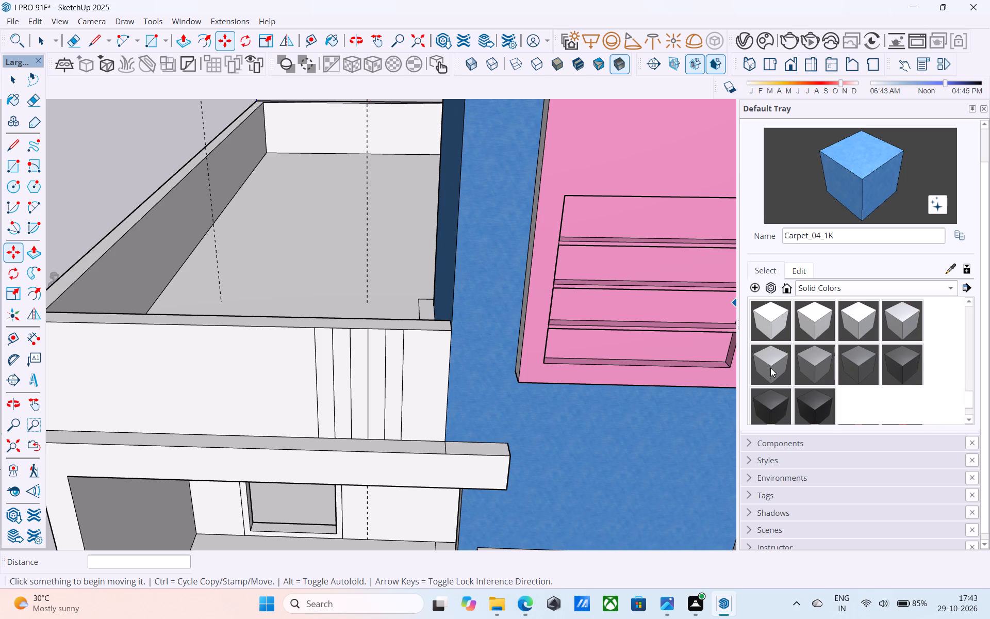
{"action": "left_click", "coordinate": [769, 366]}
{"action": "scroll", "coordinate": [324, 365], "scroll_direction": "up", "scroll_amount": 6}
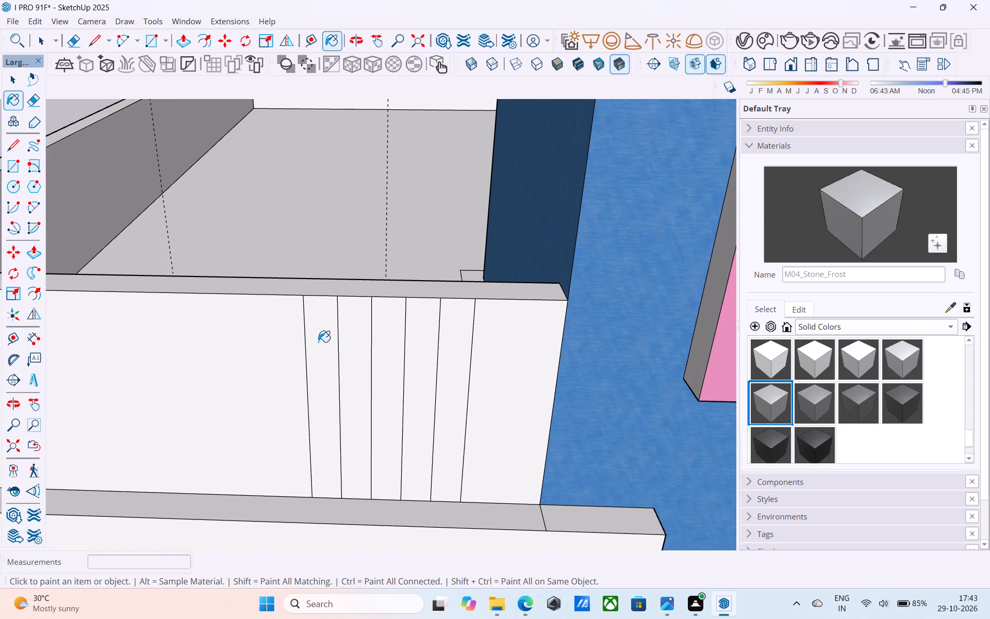
{"action": "left_click", "coordinate": [318, 342]}
{"action": "left_click", "coordinate": [382, 335]}
{"action": "left_click", "coordinate": [456, 330]}
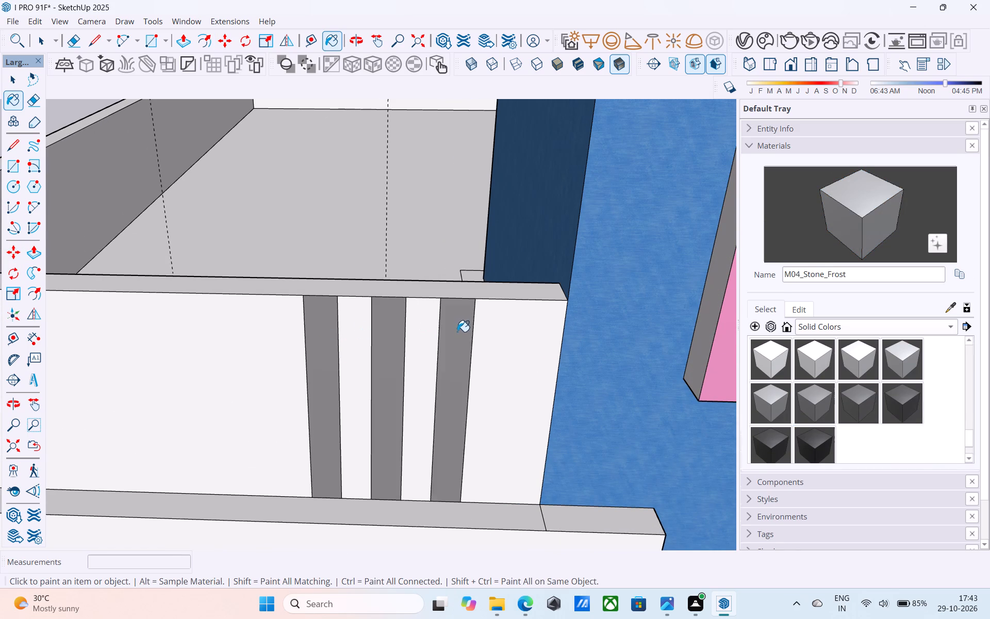
Examine the front elevation and its striped parapet from several distances and angles.
{"action": "scroll", "coordinate": [455, 343], "scroll_direction": "down", "scroll_amount": 11}
{"action": "middle_click_drag", "start_coordinate": [406, 393], "coordinate": [447, 327]}
{"action": "scroll", "coordinate": [435, 350], "scroll_direction": "up", "scroll_amount": 2}
{"action": "scroll", "coordinate": [432, 353], "scroll_direction": "down", "scroll_amount": 6}
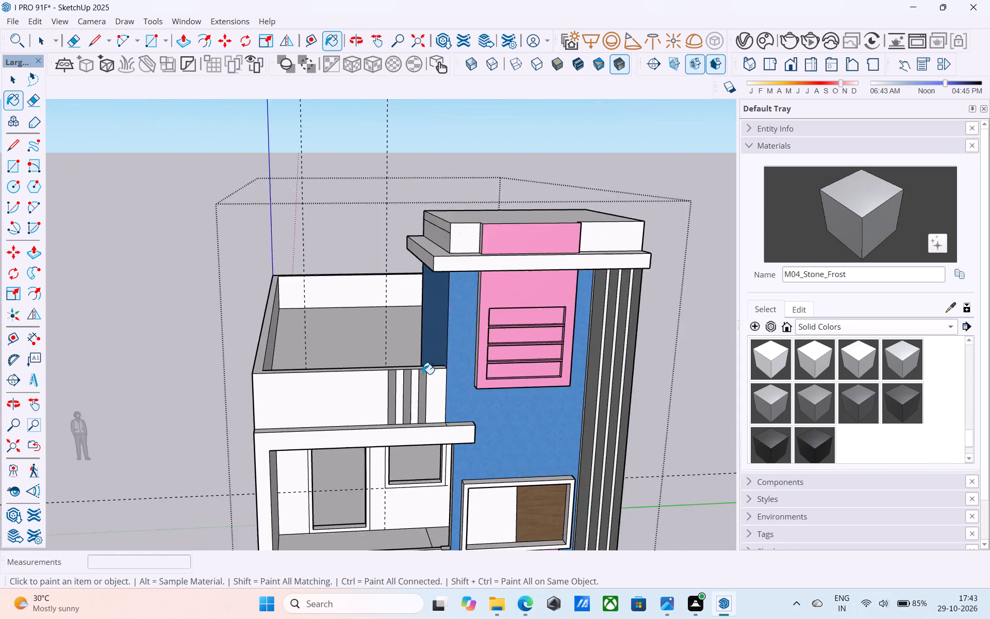
{"action": "scroll", "coordinate": [422, 374], "scroll_direction": "down", "scroll_amount": 11}
{"action": "middle_click_drag", "start_coordinate": [404, 394], "coordinate": [408, 348]}
{"action": "scroll", "coordinate": [486, 356], "scroll_direction": "down", "scroll_amount": 3}
{"action": "middle_click_drag", "start_coordinate": [459, 412], "coordinate": [470, 385]}
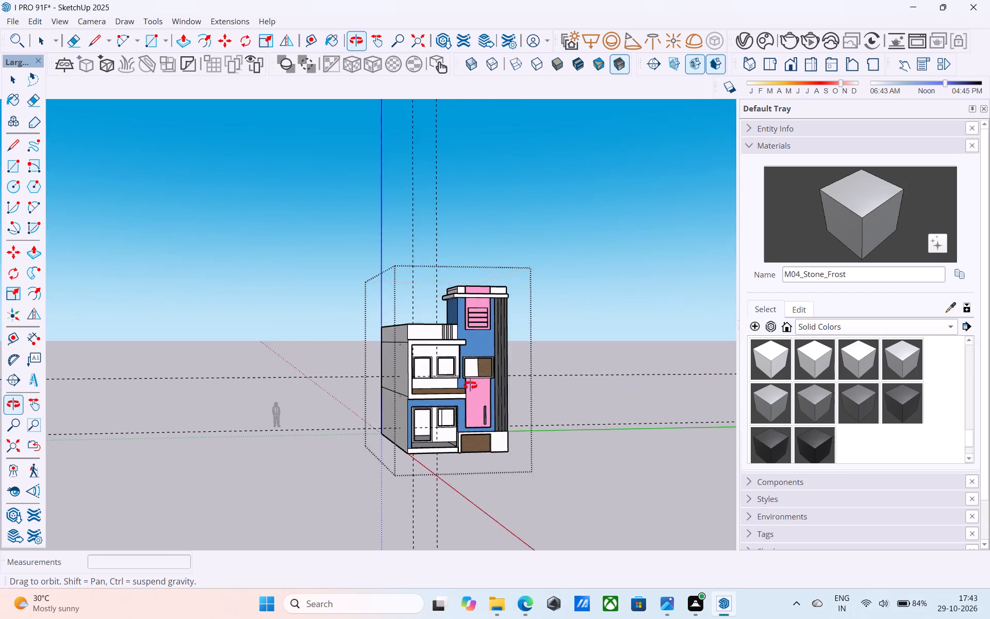
{"action": "middle_click_drag", "start_coordinate": [470, 385], "coordinate": [471, 389]}
{"action": "scroll", "coordinate": [471, 389], "scroll_direction": "up", "scroll_amount": 6}
{"action": "middle_click_drag", "start_coordinate": [461, 392], "coordinate": [443, 398]}
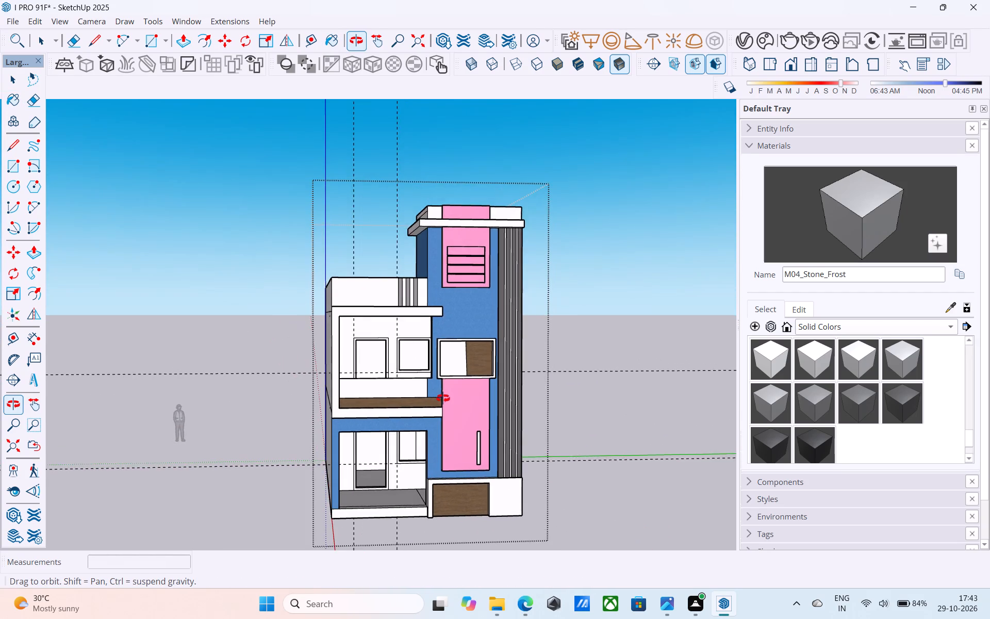
{"action": "middle_click_drag", "start_coordinate": [443, 398], "coordinate": [512, 459]}
{"action": "scroll", "coordinate": [506, 428], "scroll_direction": "up", "scroll_amount": 6}
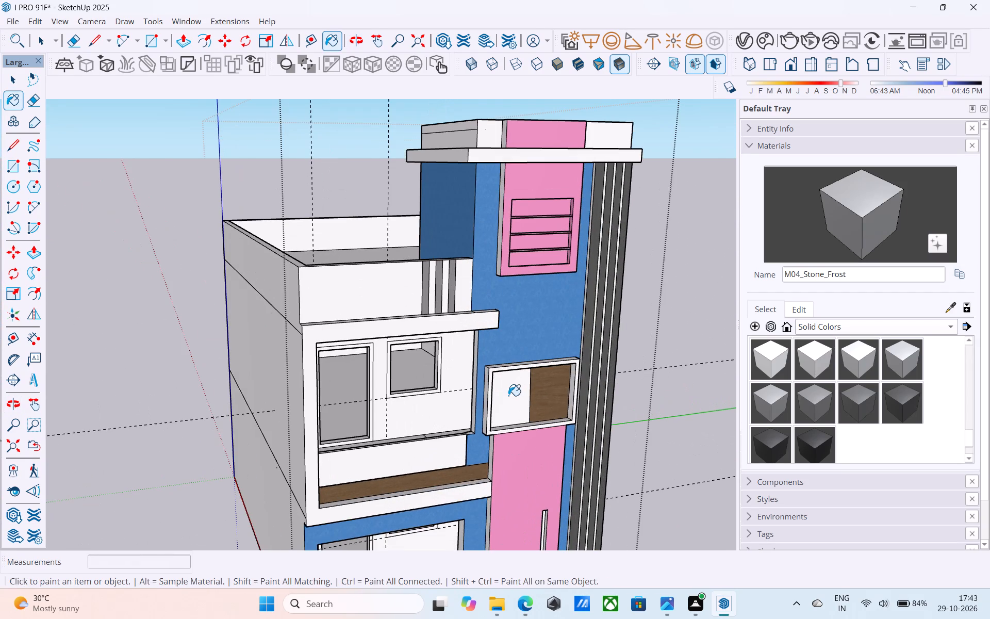
{"action": "scroll", "coordinate": [508, 392], "scroll_direction": "up", "scroll_amount": 1}
{"action": "middle_click_drag", "start_coordinate": [508, 392], "coordinate": [478, 382]}
{"action": "scroll", "coordinate": [478, 382], "scroll_direction": "down", "scroll_amount": 3}
{"action": "scroll", "coordinate": [478, 382], "scroll_direction": "up", "scroll_amount": 6}
Save the building model.
{"action": "key", "text": "ctrl+s"}
{"action": "key", "text": "space"}
{"action": "scroll", "coordinate": [481, 382], "scroll_direction": "down", "scroll_amount": 3}
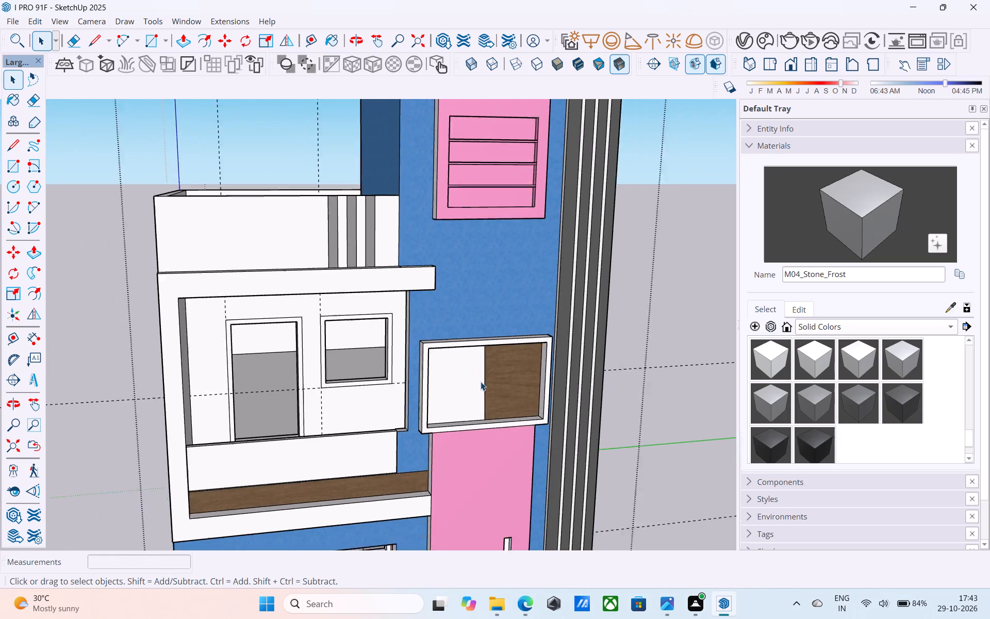
Save the building model.
{"action": "scroll", "coordinate": [481, 382], "scroll_direction": "down", "scroll_amount": 4}
{"action": "middle_click_drag", "start_coordinate": [478, 387], "coordinate": [538, 379]}
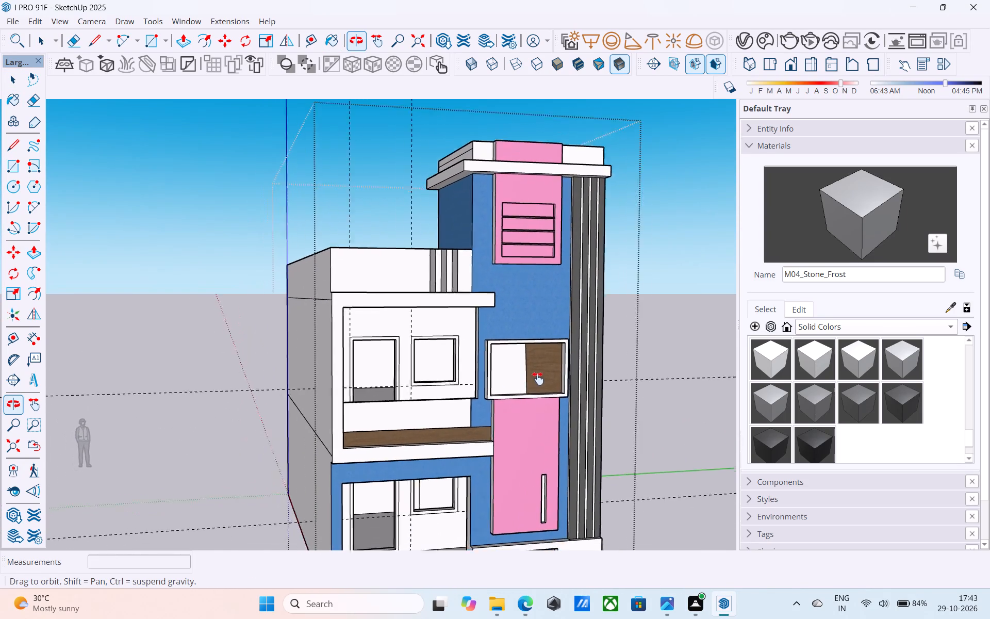
{"action": "middle_click_drag", "start_coordinate": [538, 379], "coordinate": [484, 392]}
{"action": "scroll", "coordinate": [484, 392], "scroll_direction": "up", "scroll_amount": 1}
{"action": "key", "text": "r"}
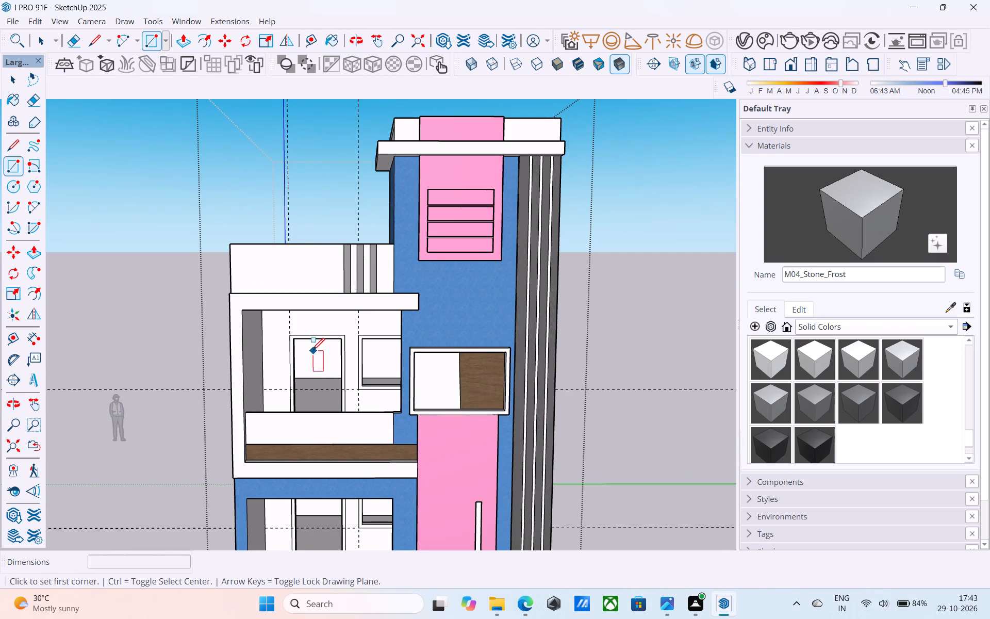
{"action": "key", "text": "space"}
{"action": "key", "text": "ctrl+s"}
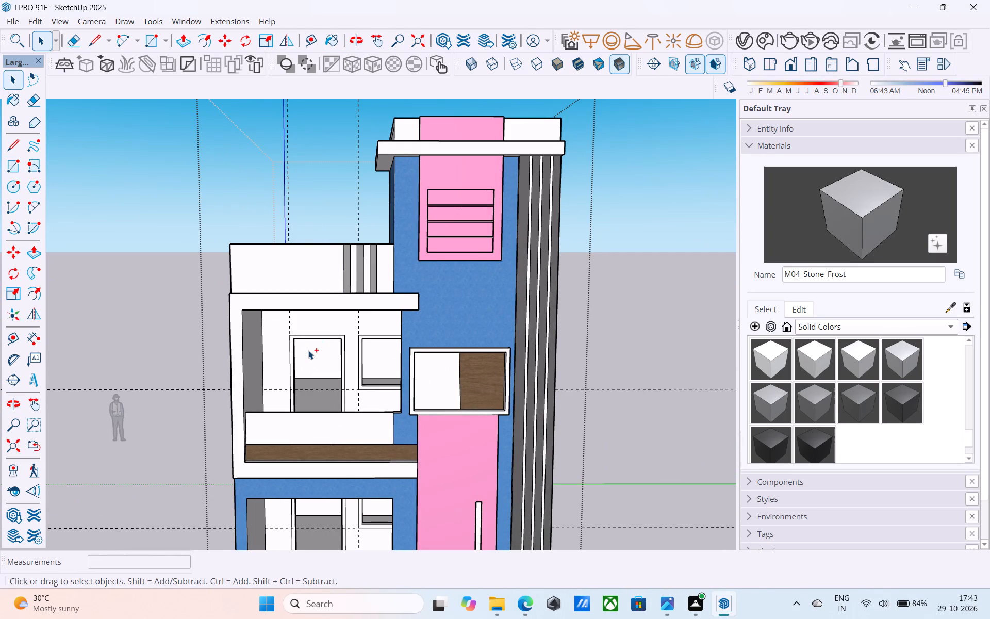
Draw a horizontal rectangle about 3' 5" by 11" on the parapet's front face, in the plain white area beside the grey strips.
{"action": "scroll", "coordinate": [308, 350], "scroll_direction": "down", "scroll_amount": 11}
{"action": "middle_click_drag", "start_coordinate": [331, 412], "coordinate": [423, 421]}
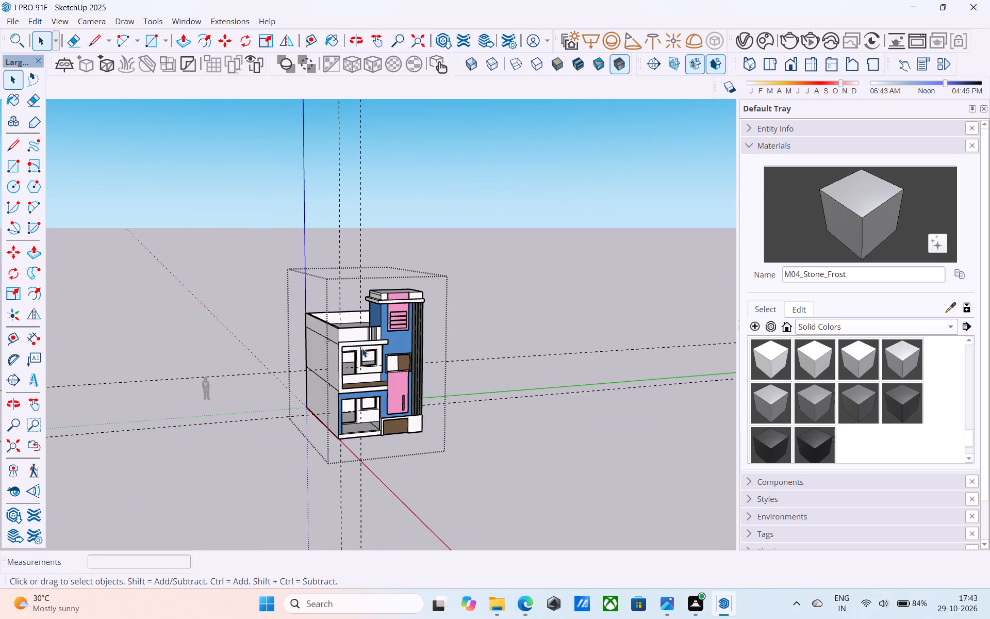
{"action": "scroll", "coordinate": [319, 317], "scroll_direction": "up", "scroll_amount": 5}
{"action": "middle_click_drag", "start_coordinate": [322, 322], "coordinate": [275, 310]}
{"action": "scroll", "coordinate": [289, 311], "scroll_direction": "up", "scroll_amount": 9}
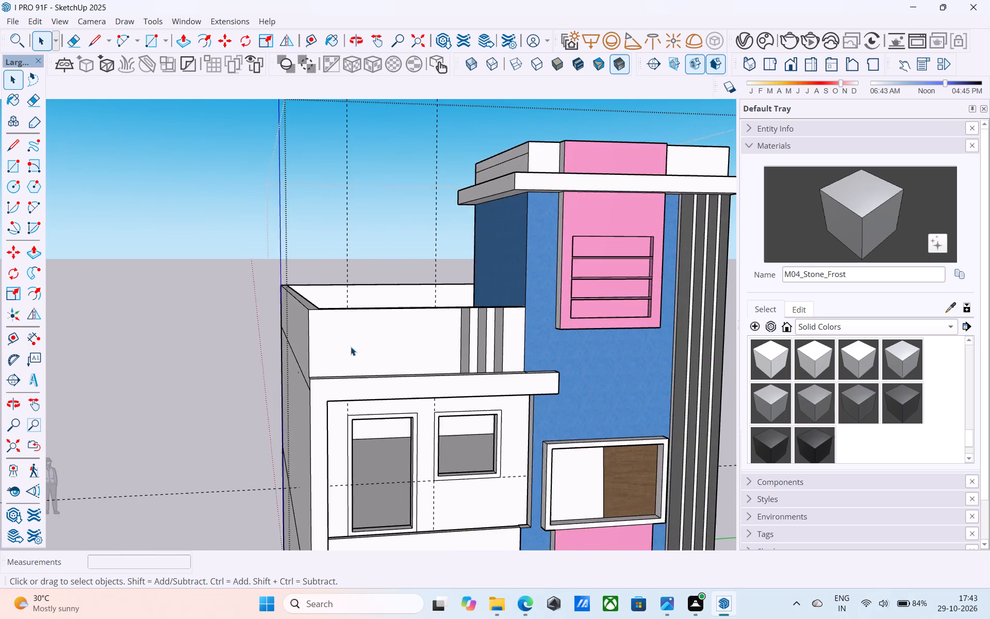
{"action": "middle_click_drag", "start_coordinate": [350, 348], "coordinate": [311, 374]}
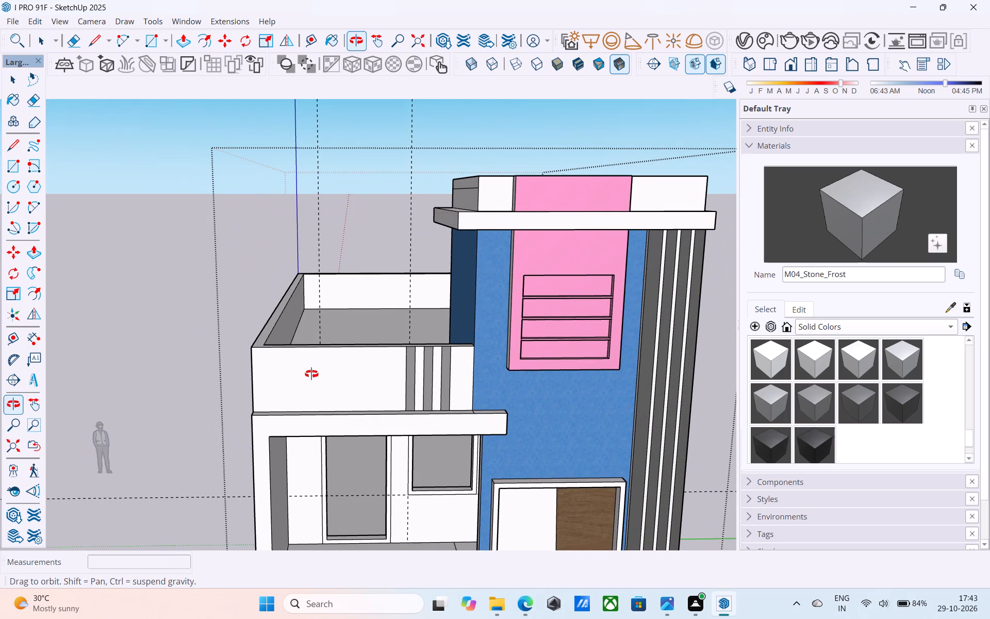
{"action": "middle_click_drag", "start_coordinate": [311, 374], "coordinate": [334, 368]}
{"action": "scroll", "coordinate": [334, 368], "scroll_direction": "up", "scroll_amount": 1}
{"action": "key", "text": "r"}
{"action": "scroll", "coordinate": [334, 368], "scroll_direction": "down", "scroll_amount": 1}
{"action": "middle_click_drag", "start_coordinate": [334, 368], "coordinate": [339, 364], "text": "shift"}
{"action": "scroll", "coordinate": [339, 364], "scroll_direction": "up", "scroll_amount": 3}
{"action": "left_click", "coordinate": [325, 351]}
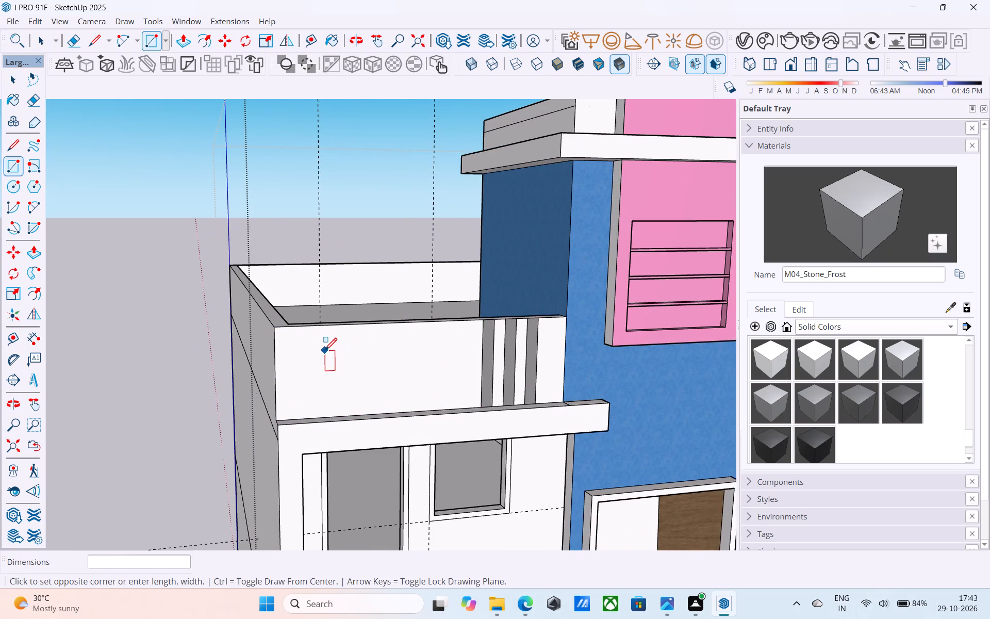
{"action": "left_click", "coordinate": [428, 373]}
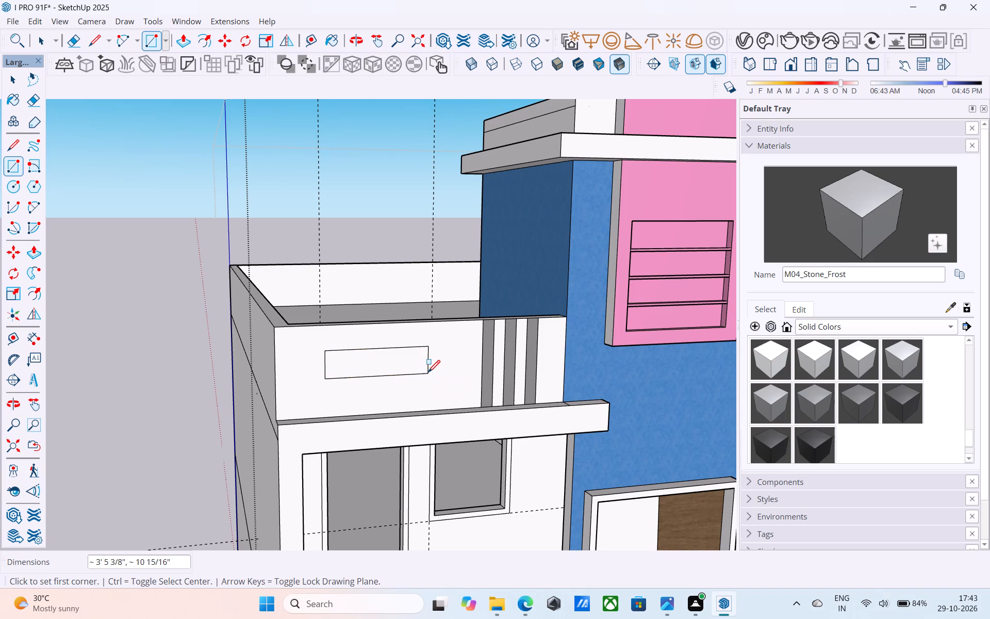
Offset the parapet rectangle's outline 2" inward to form a frame.
{"action": "scroll", "coordinate": [392, 362], "scroll_direction": "up", "scroll_amount": 7}
{"action": "key", "text": "space"}
{"action": "left_click", "coordinate": [391, 362]}
{"action": "scroll", "coordinate": [391, 361], "scroll_direction": "up", "scroll_amount": 3}
{"action": "key", "text": "f"}
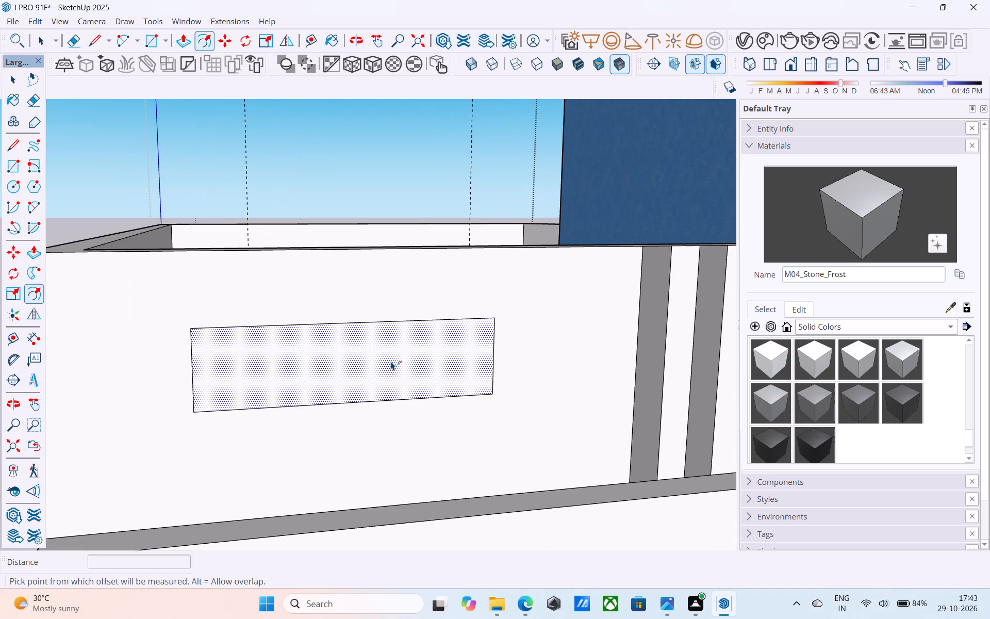
{"action": "left_click", "coordinate": [391, 361]}
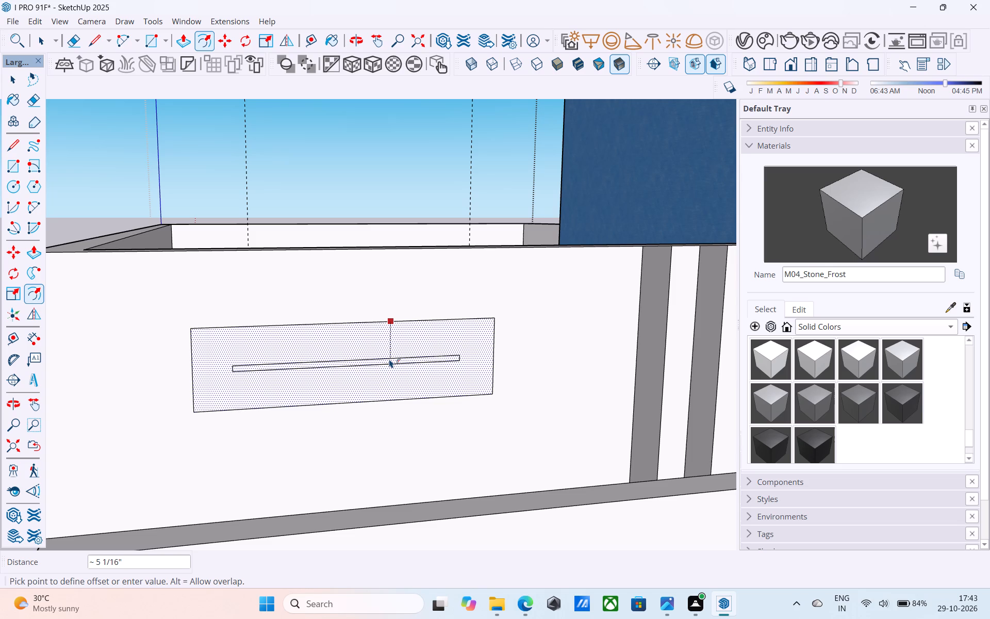
{"action": "type", "text": "2\""}
{"action": "key", "text": "Return"}
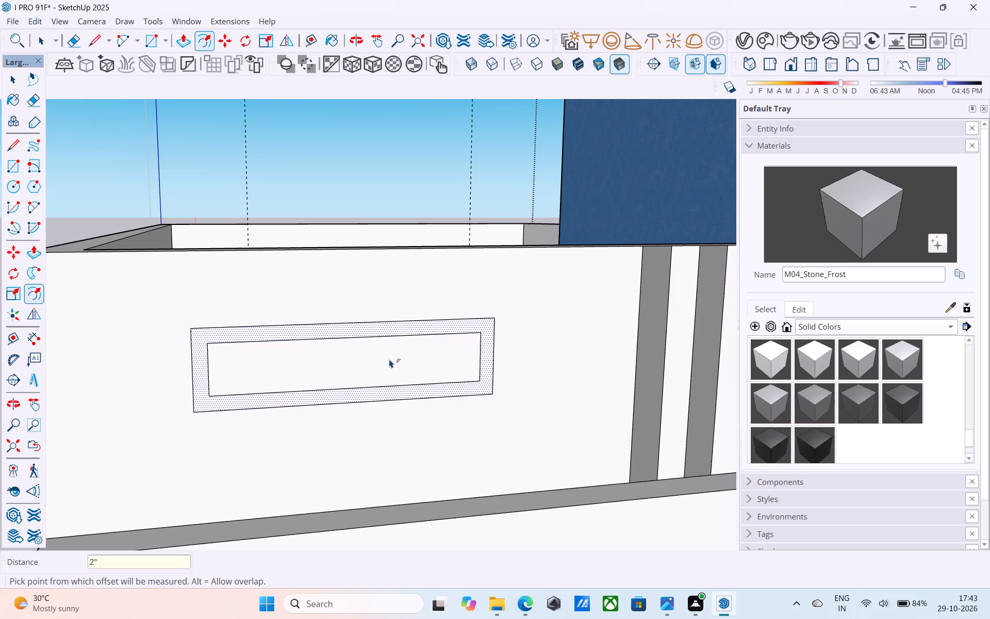
{"action": "left_click", "coordinate": [391, 352]}
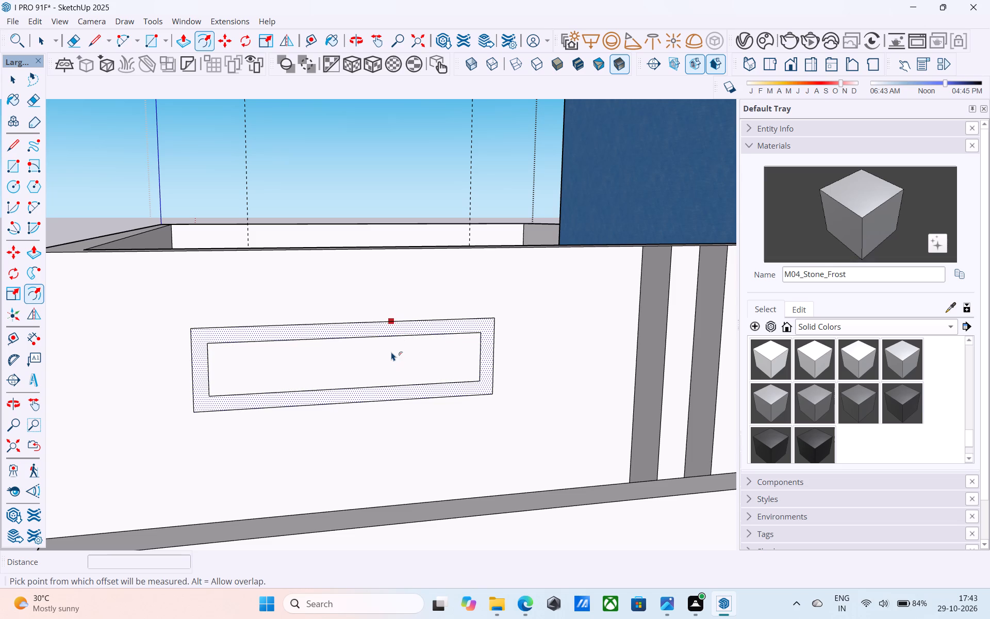
{"action": "key", "text": "space"}
Push the inner rectangle of the frame 6" into the parapet wall.
{"action": "left_click", "coordinate": [391, 352]}
{"action": "key", "text": "p"}
{"action": "left_click", "coordinate": [391, 353]}
{"action": "scroll", "coordinate": [390, 353], "scroll_direction": "up", "scroll_amount": 4}
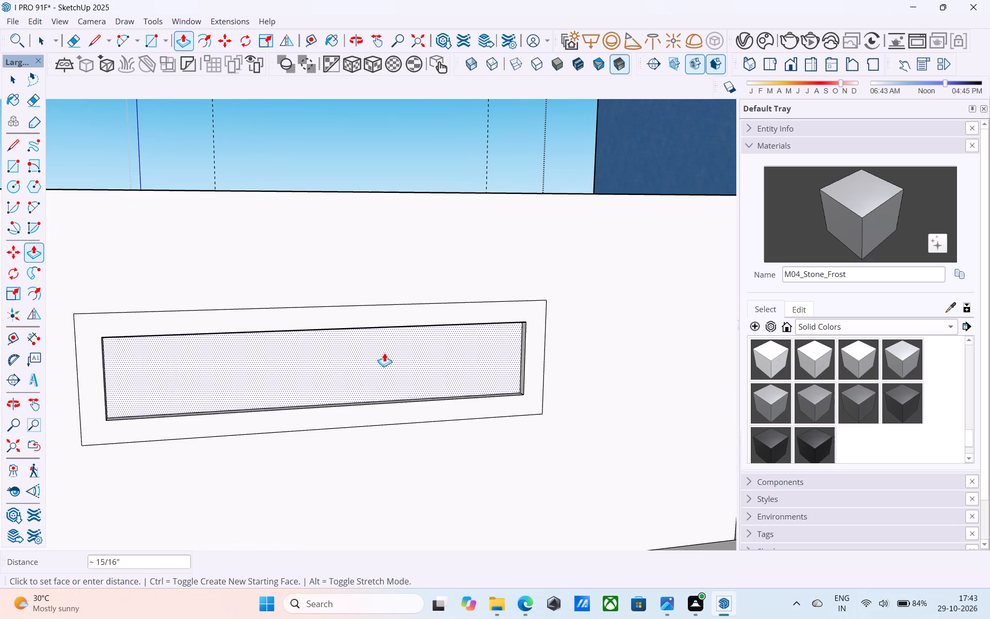
{"action": "left_click", "coordinate": [357, 341]}
Examine the front elevation and its new parapet recess from several distances and angles.
{"action": "scroll", "coordinate": [355, 341], "scroll_direction": "down", "scroll_amount": 11}
{"action": "middle_click_drag", "start_coordinate": [354, 365], "coordinate": [331, 319]}
{"action": "scroll", "coordinate": [331, 319], "scroll_direction": "down", "scroll_amount": 10}
{"action": "middle_click_drag", "start_coordinate": [331, 331], "coordinate": [322, 343]}
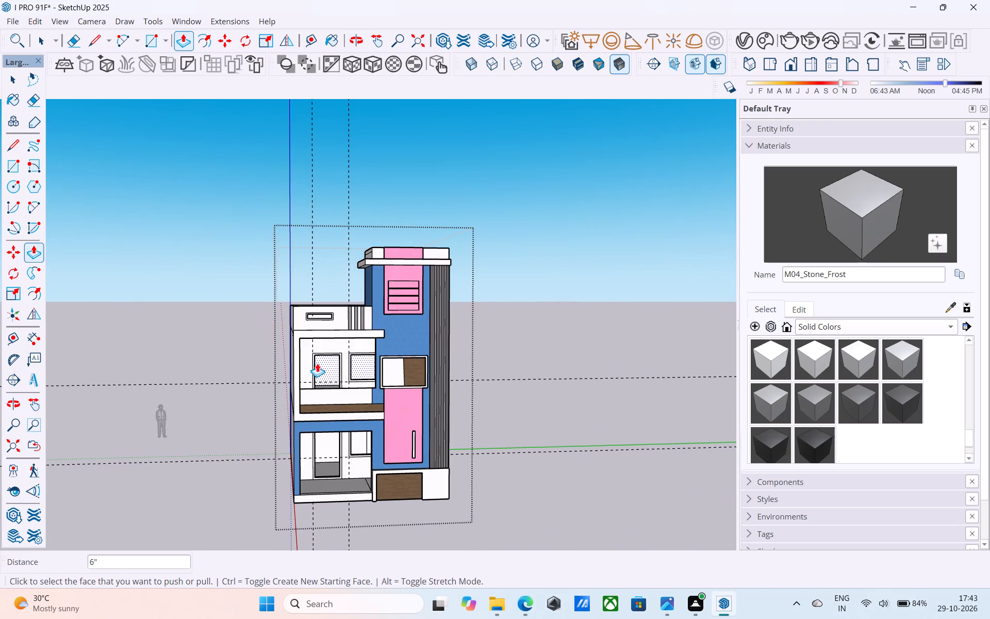
{"action": "middle_click_drag", "start_coordinate": [317, 363], "coordinate": [330, 399]}
{"action": "scroll", "coordinate": [368, 405], "scroll_direction": "up", "scroll_amount": 5}
{"action": "middle_click_drag", "start_coordinate": [302, 369], "coordinate": [292, 361]}
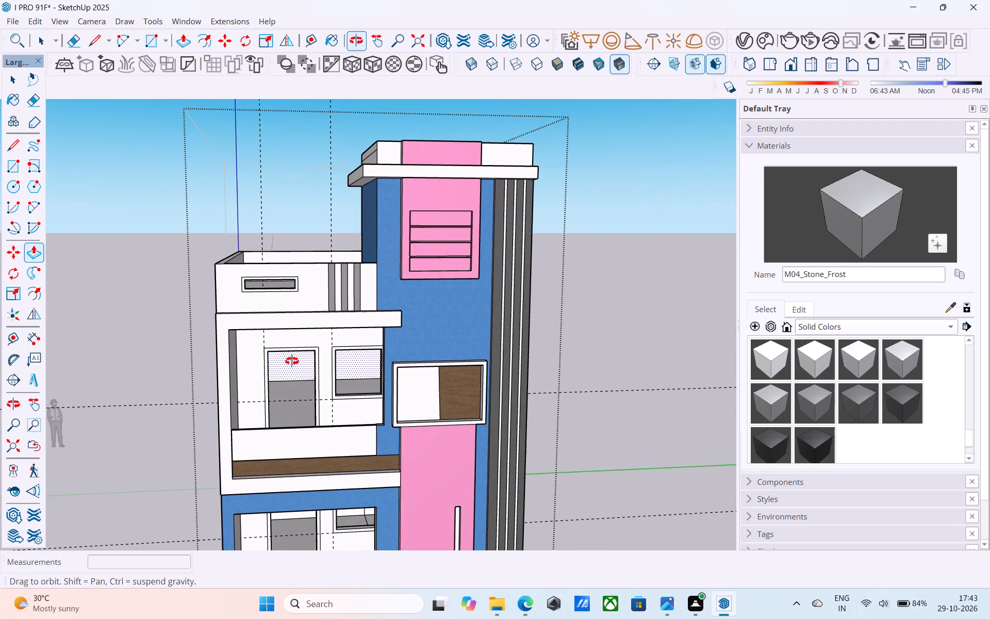
{"action": "middle_click_drag", "start_coordinate": [292, 361], "coordinate": [291, 361]}
{"action": "scroll", "coordinate": [306, 352], "scroll_direction": "down", "scroll_amount": 6}
{"action": "scroll", "coordinate": [375, 340], "scroll_direction": "down", "scroll_amount": 2}
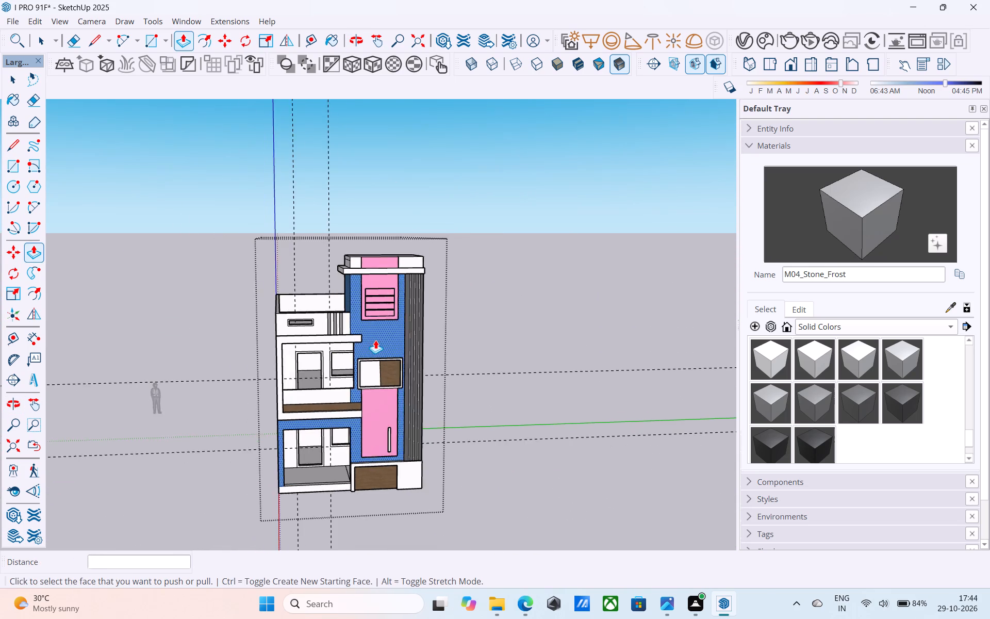
{"action": "scroll", "coordinate": [375, 340], "scroll_direction": "down", "scroll_amount": 4}
{"action": "middle_click_drag", "start_coordinate": [382, 397], "coordinate": [375, 376]}
{"action": "middle_click_drag", "start_coordinate": [311, 410], "coordinate": [277, 418]}
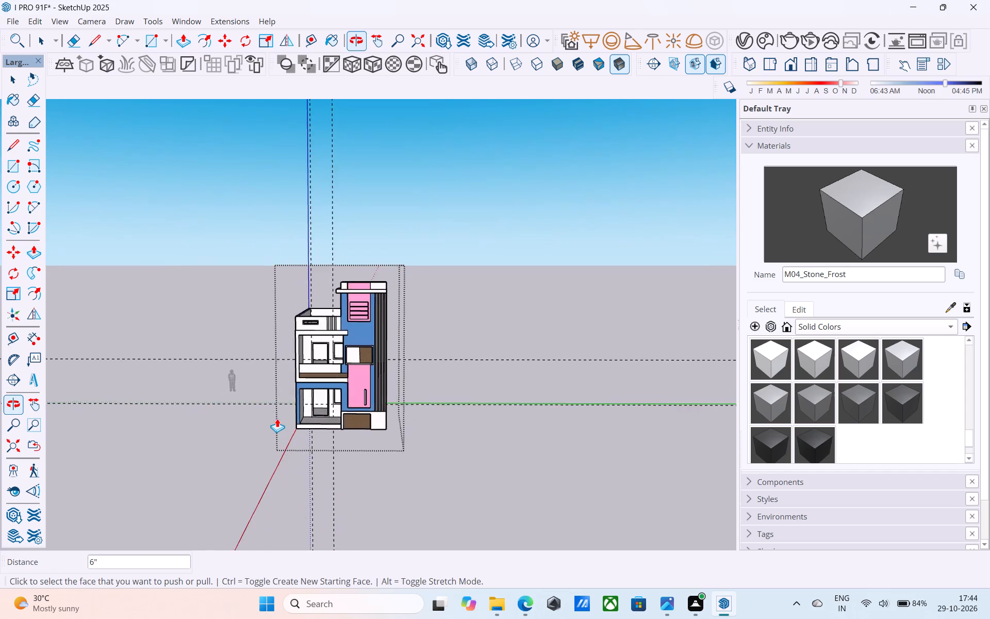
Copy the long line on the ground-floor porch floor 4 1/2" towards the front edge.
{"action": "scroll", "coordinate": [277, 418], "scroll_direction": "up", "scroll_amount": 6}
{"action": "middle_click_drag", "start_coordinate": [372, 425], "coordinate": [470, 430]}
{"action": "scroll", "coordinate": [490, 427], "scroll_direction": "up", "scroll_amount": 8}
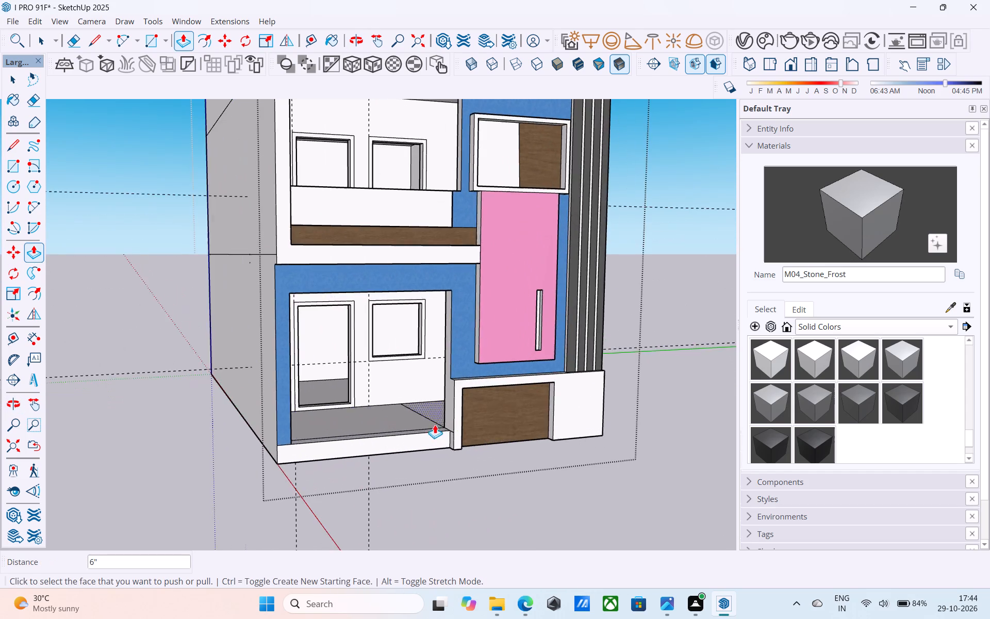
{"action": "scroll", "coordinate": [435, 425], "scroll_direction": "up", "scroll_amount": 8}
{"action": "middle_click_drag", "start_coordinate": [448, 437], "coordinate": [581, 481]}
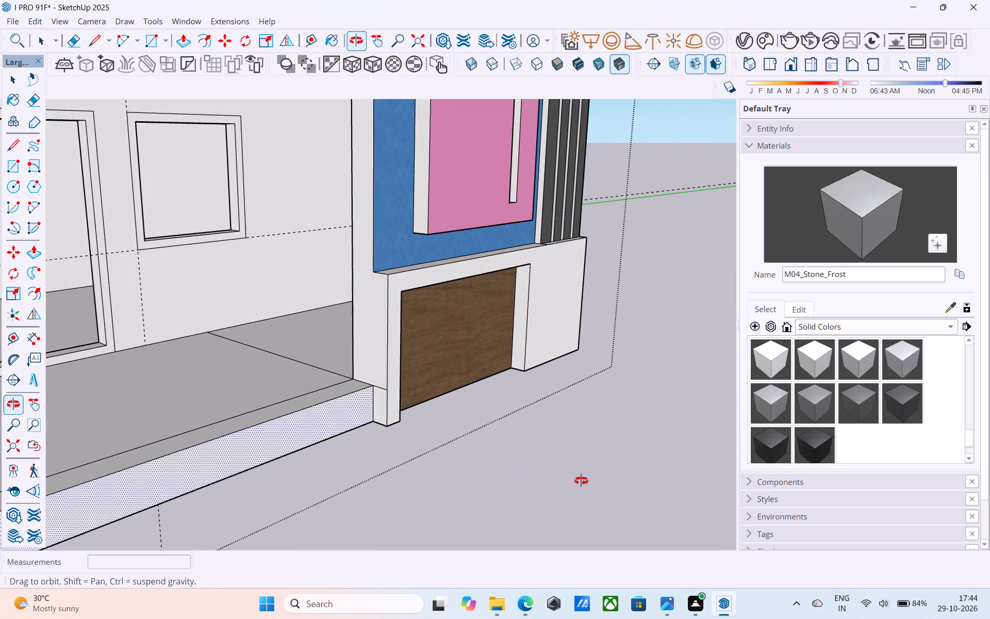
{"action": "middle_click_drag", "start_coordinate": [581, 481], "coordinate": [578, 481]}
{"action": "scroll", "coordinate": [578, 477], "scroll_direction": "down", "scroll_amount": 4}
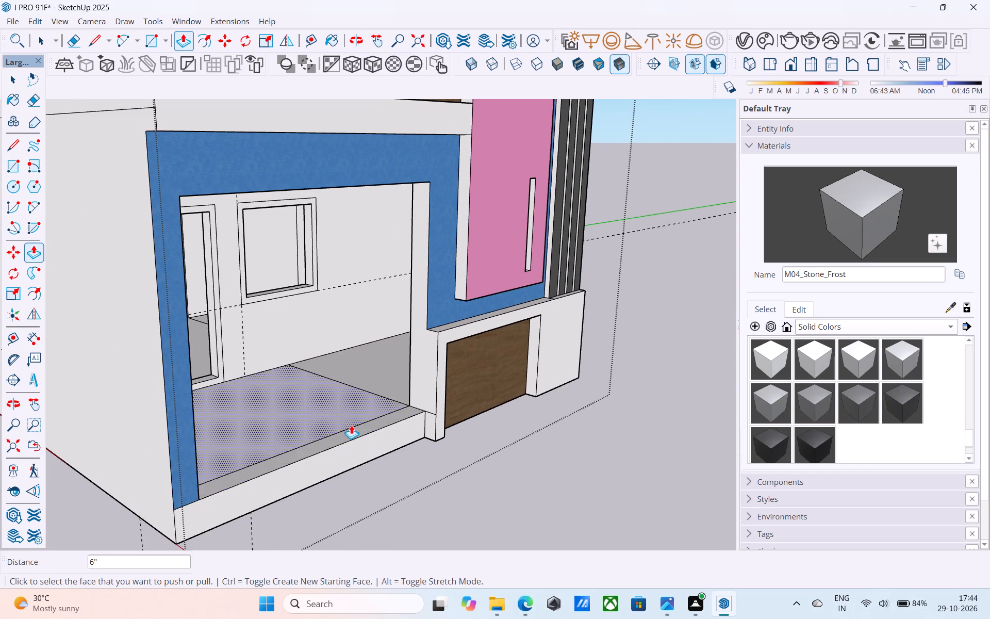
{"action": "scroll", "coordinate": [351, 425], "scroll_direction": "up", "scroll_amount": 5}
{"action": "key", "text": "space"}
{"action": "left_click", "coordinate": [358, 426]}
{"action": "key", "text": "m"}
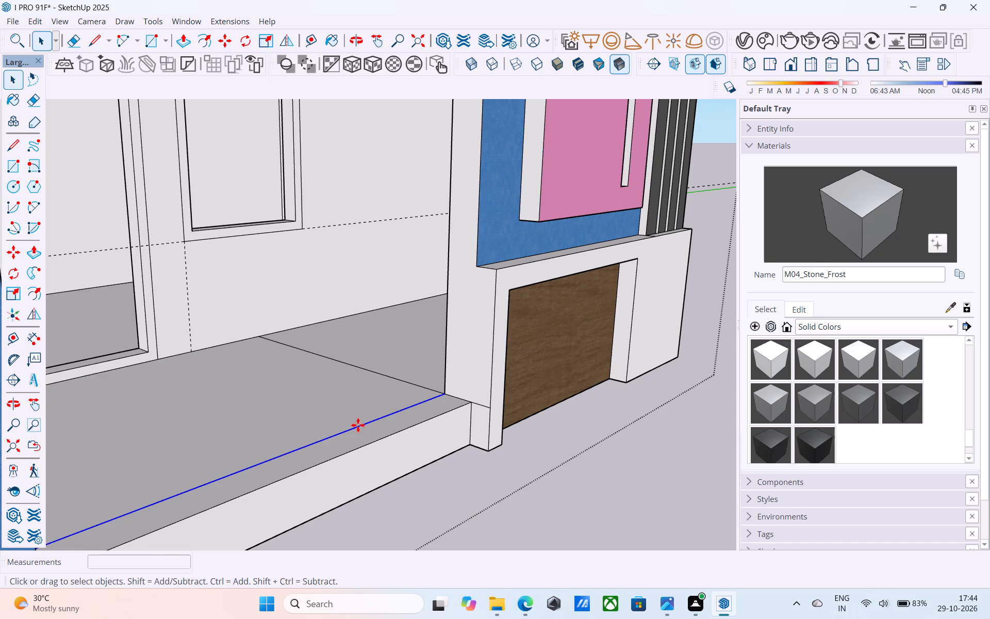
{"action": "left_click", "coordinate": [449, 394]}
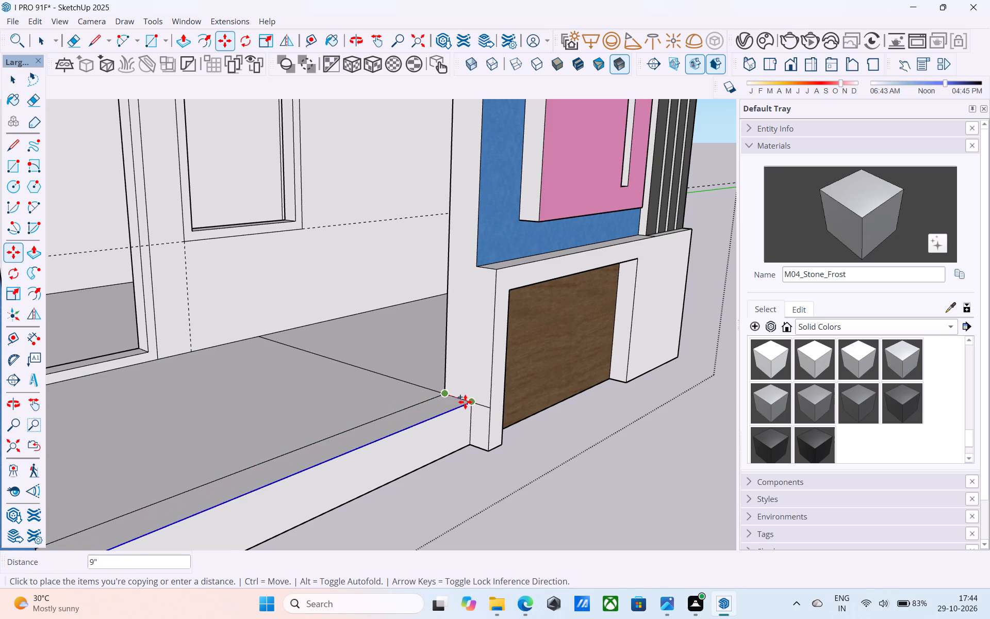
{"action": "left_click", "coordinate": [456, 399]}
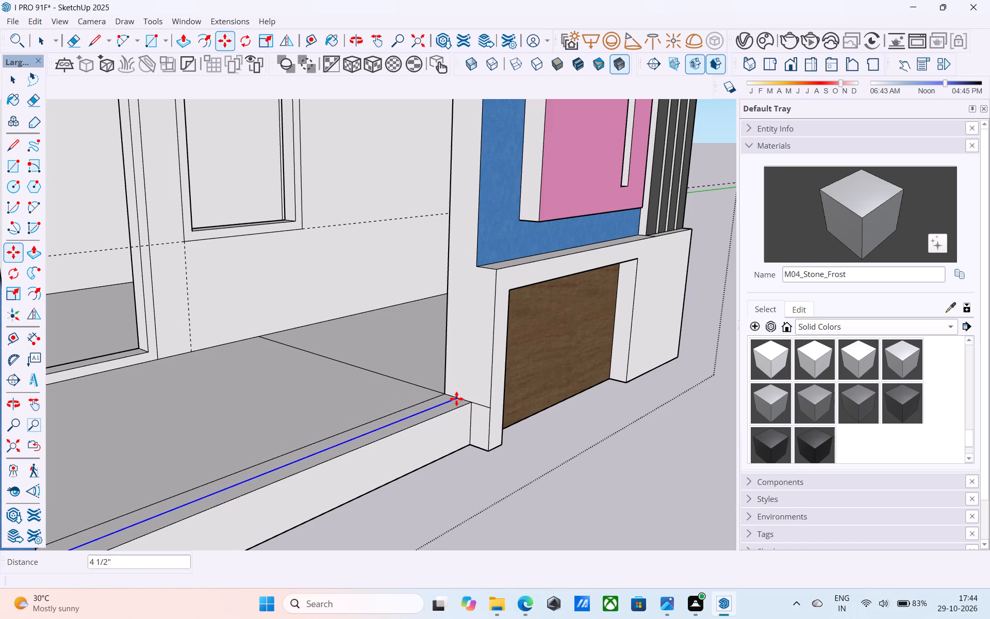
Offset the inner of the two narrow porch floor strips inward, trying 1" and 2" before settling on 1.5".
{"action": "scroll", "coordinate": [462, 404], "scroll_direction": "down", "scroll_amount": 5}
{"action": "middle_click_drag", "start_coordinate": [464, 411], "coordinate": [230, 424]}
{"action": "scroll", "coordinate": [232, 423], "scroll_direction": "down", "scroll_amount": 2}
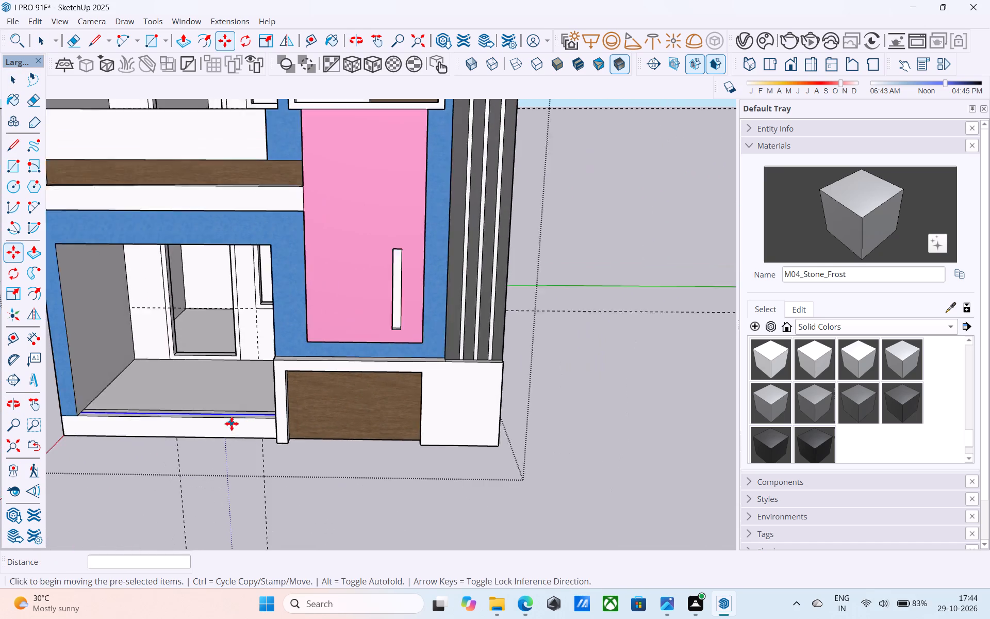
{"action": "scroll", "coordinate": [232, 423], "scroll_direction": "down", "scroll_amount": 3}
{"action": "middle_click_drag", "start_coordinate": [181, 382], "coordinate": [258, 442]}
{"action": "scroll", "coordinate": [263, 501], "scroll_direction": "up", "scroll_amount": 9}
{"action": "key", "text": "space"}
{"action": "scroll", "coordinate": [269, 513], "scroll_direction": "down", "scroll_amount": 5}
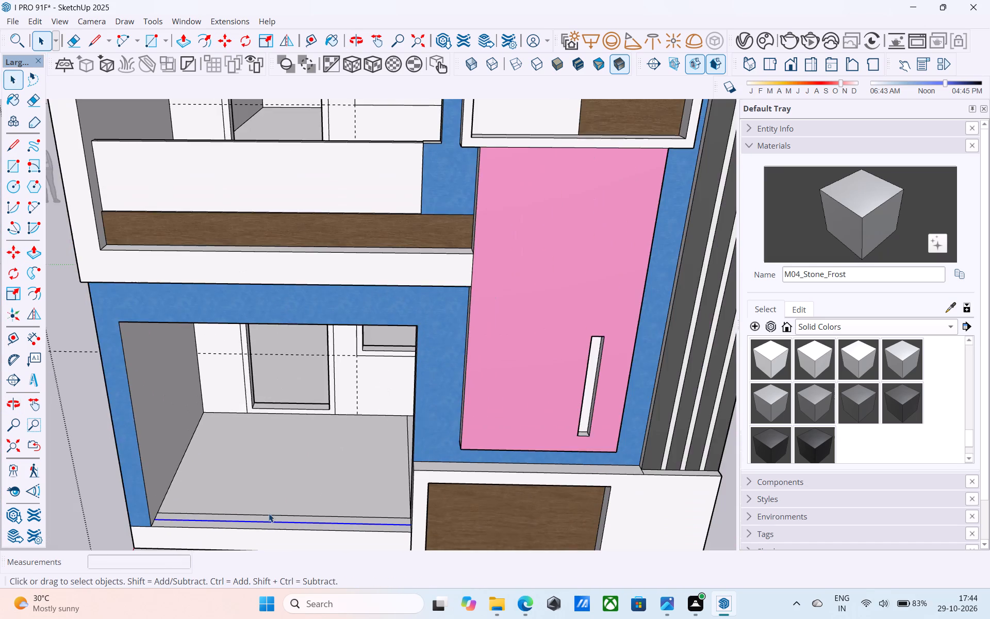
{"action": "middle_click_drag", "start_coordinate": [269, 513], "coordinate": [397, 492], "text": "shift"}
{"action": "scroll", "coordinate": [336, 506], "scroll_direction": "up", "scroll_amount": 9}
{"action": "left_click", "coordinate": [274, 483]}
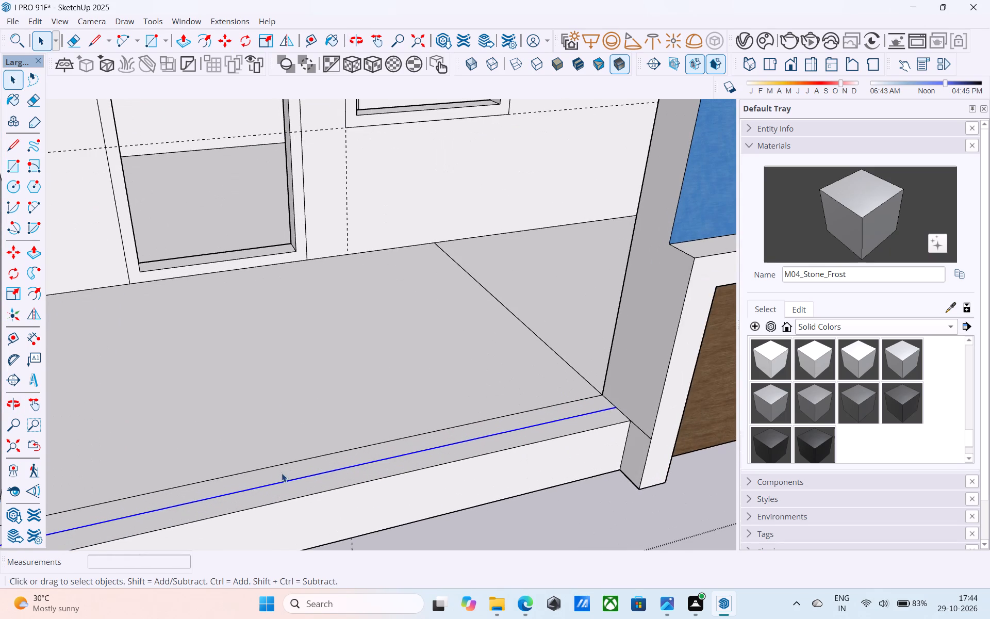
{"action": "middle_click_drag", "start_coordinate": [283, 471], "coordinate": [312, 449], "text": "shift"}
{"action": "scroll", "coordinate": [306, 447], "scroll_direction": "up", "scroll_amount": 5}
{"action": "left_click", "coordinate": [306, 447]}
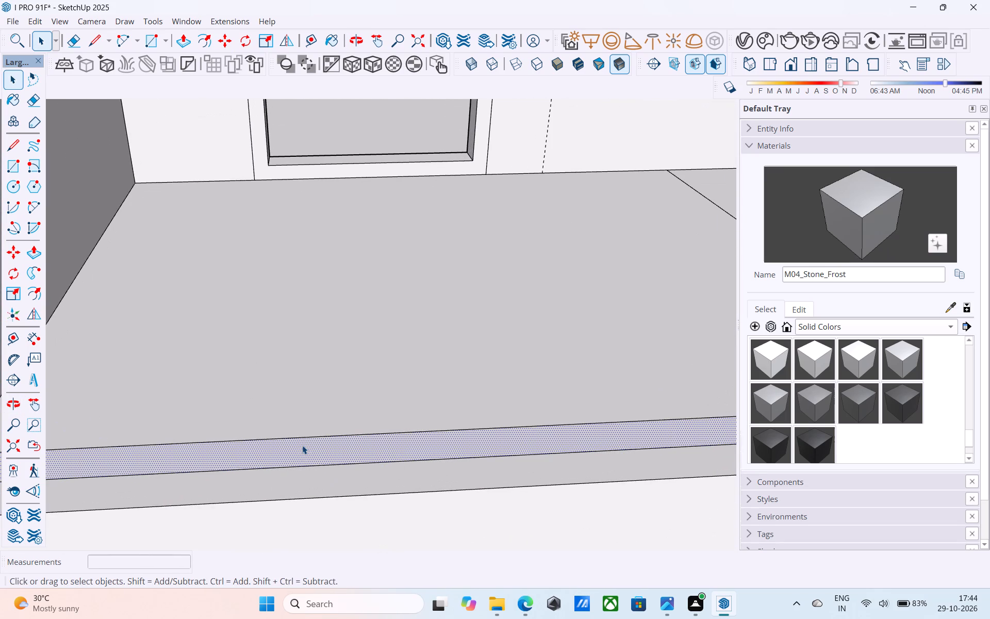
{"action": "key", "text": "f"}
{"action": "left_click", "coordinate": [302, 445]}
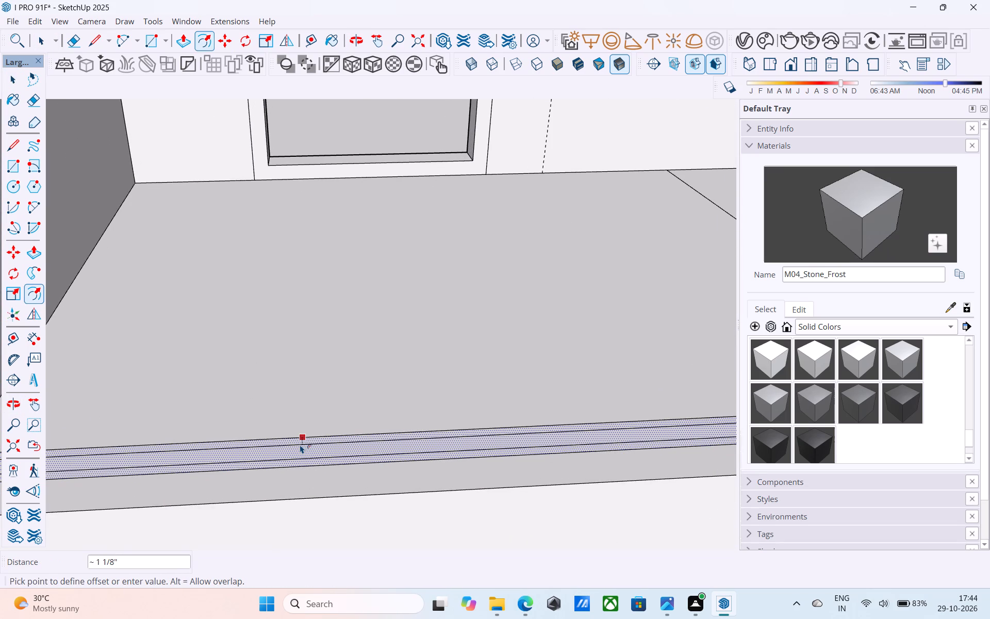
{"action": "type", "text": "1\""}
{"action": "key", "text": "Return"}
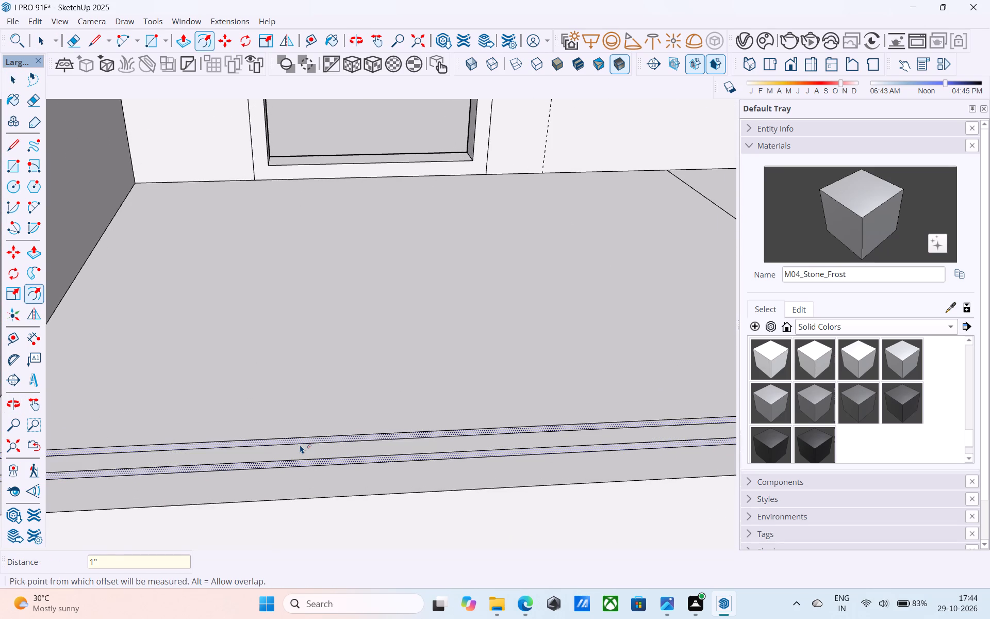
{"action": "type", "text": "2\""}
{"action": "key", "text": "Return"}
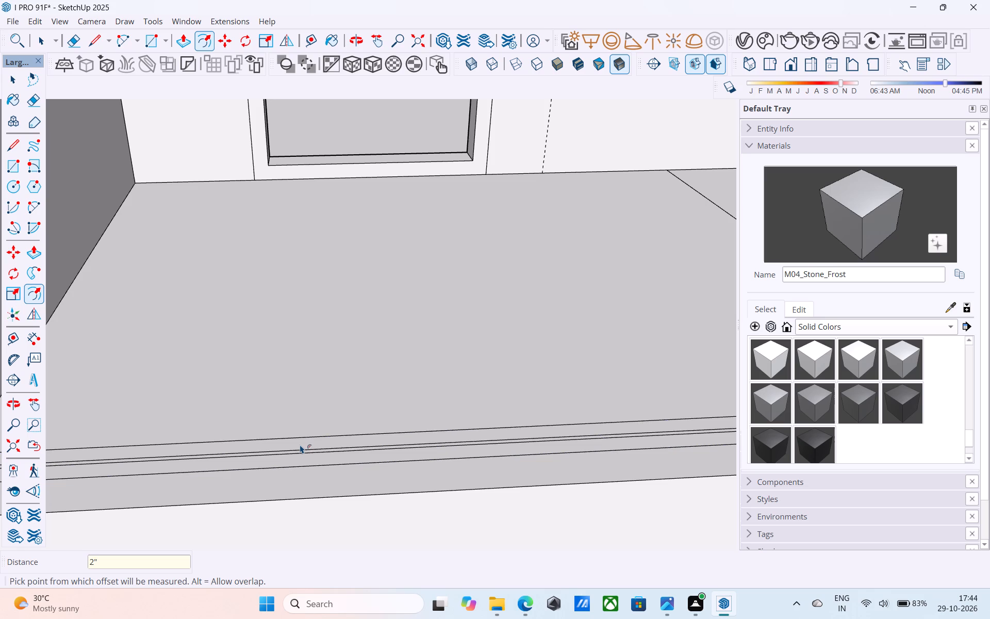
{"action": "type", "text": "1.5\""}
{"action": "key", "text": "Return"}
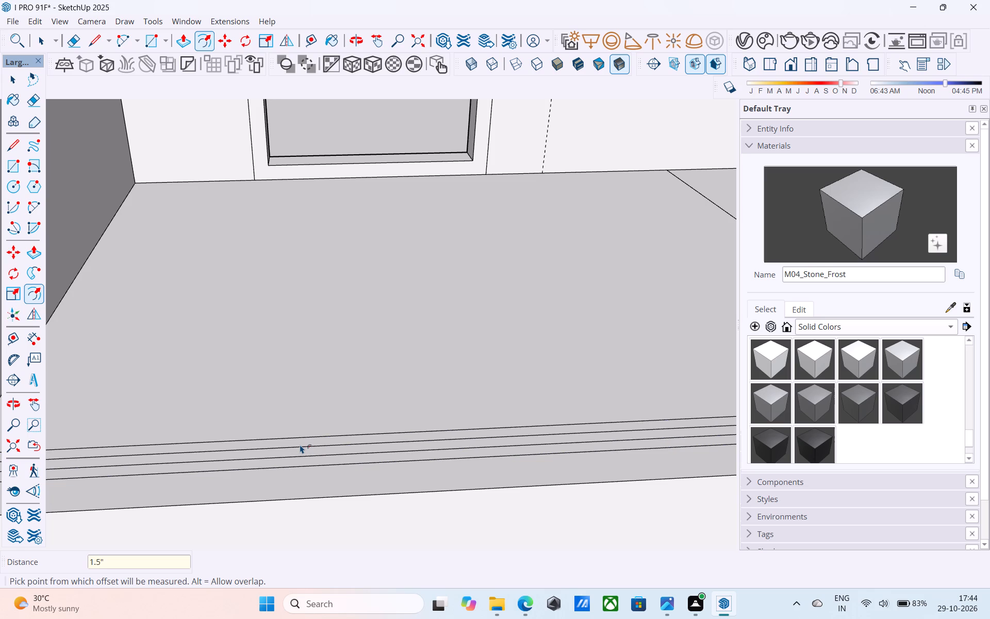
Extend both long edges of the offset strip 1 1/2" to the porch side wall at the end away from the tower.
{"action": "key", "text": "l"}
{"action": "scroll", "coordinate": [300, 445], "scroll_direction": "down", "scroll_amount": 11}
{"action": "middle_click_drag", "start_coordinate": [341, 416], "coordinate": [202, 445]}
{"action": "scroll", "coordinate": [218, 361], "scroll_direction": "up", "scroll_amount": 14}
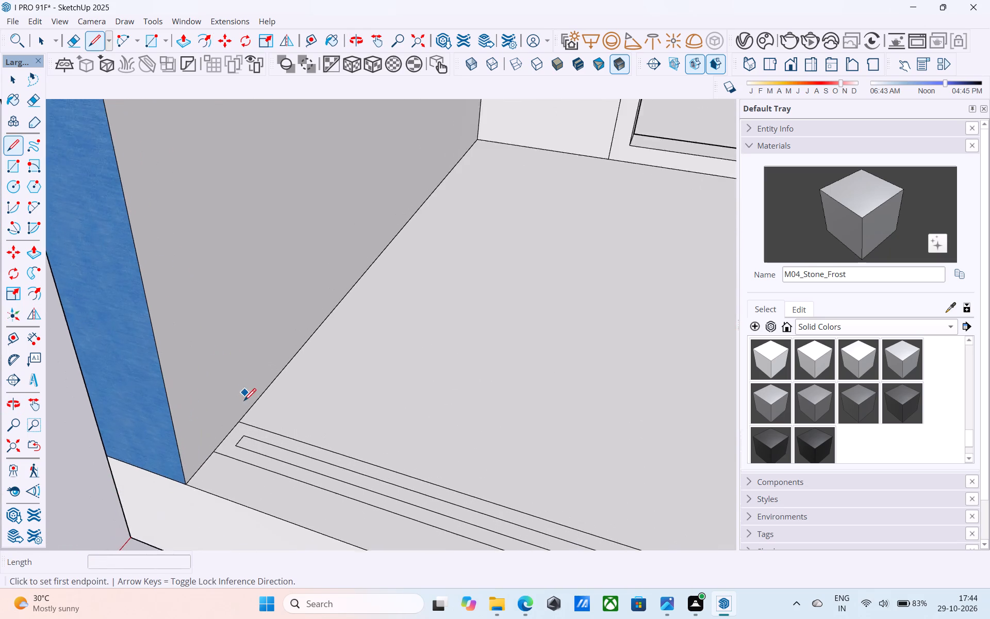
{"action": "scroll", "coordinate": [244, 402], "scroll_direction": "up", "scroll_amount": 5}
{"action": "left_click", "coordinate": [236, 446]}
{"action": "left_click", "coordinate": [214, 434]}
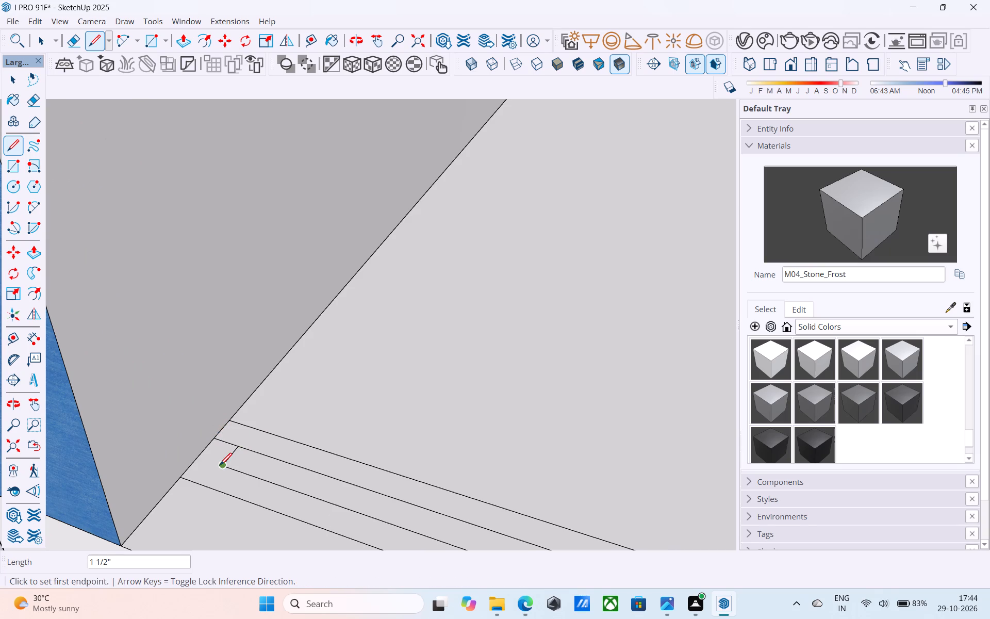
{"action": "left_click", "coordinate": [220, 466]}
{"action": "left_click", "coordinate": [202, 457]}
Extend both long edges of the offset porch strip 1 1/2" to the side wall at the tower end.
{"action": "scroll", "coordinate": [194, 437], "scroll_direction": "down", "scroll_amount": 19}
{"action": "middle_click_drag", "start_coordinate": [228, 438], "coordinate": [463, 433]}
{"action": "scroll", "coordinate": [572, 397], "scroll_direction": "up", "scroll_amount": 4}
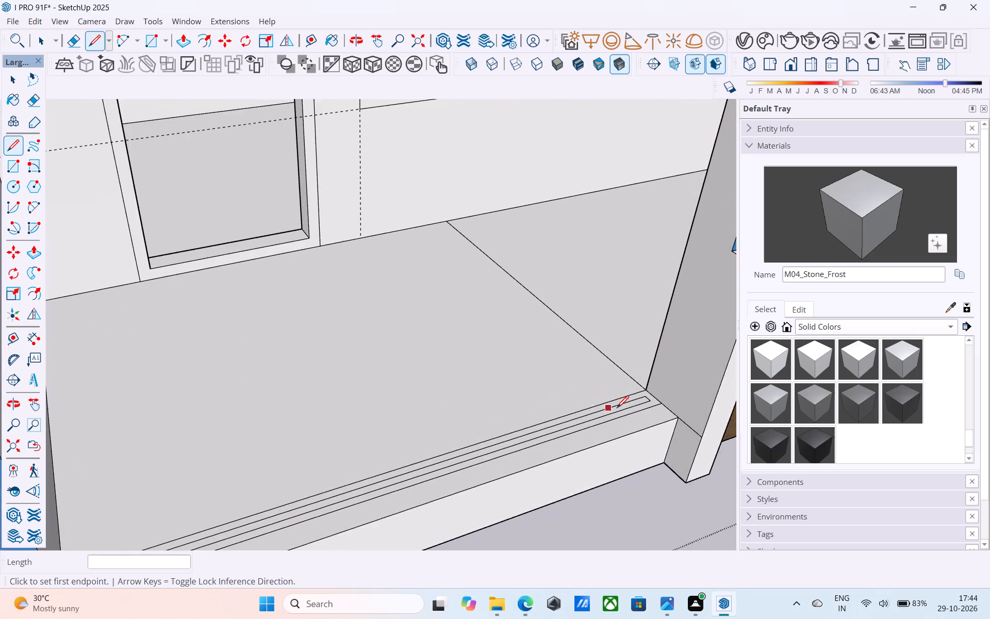
{"action": "scroll", "coordinate": [617, 409], "scroll_direction": "up", "scroll_amount": 7}
{"action": "scroll", "coordinate": [674, 396], "scroll_direction": "up", "scroll_amount": 3}
{"action": "left_click", "coordinate": [674, 396]}
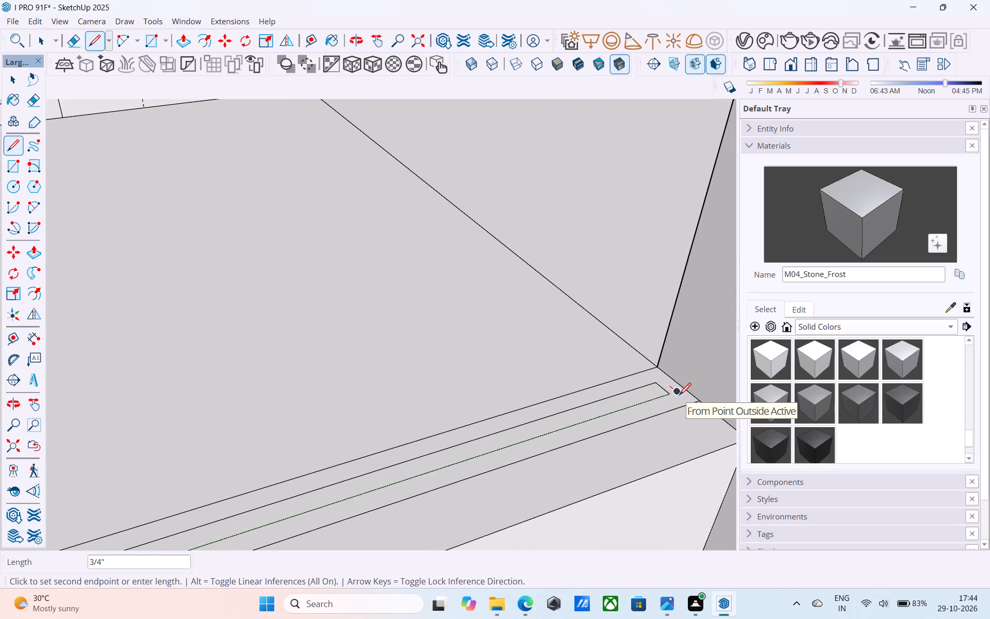
{"action": "key", "text": "l"}
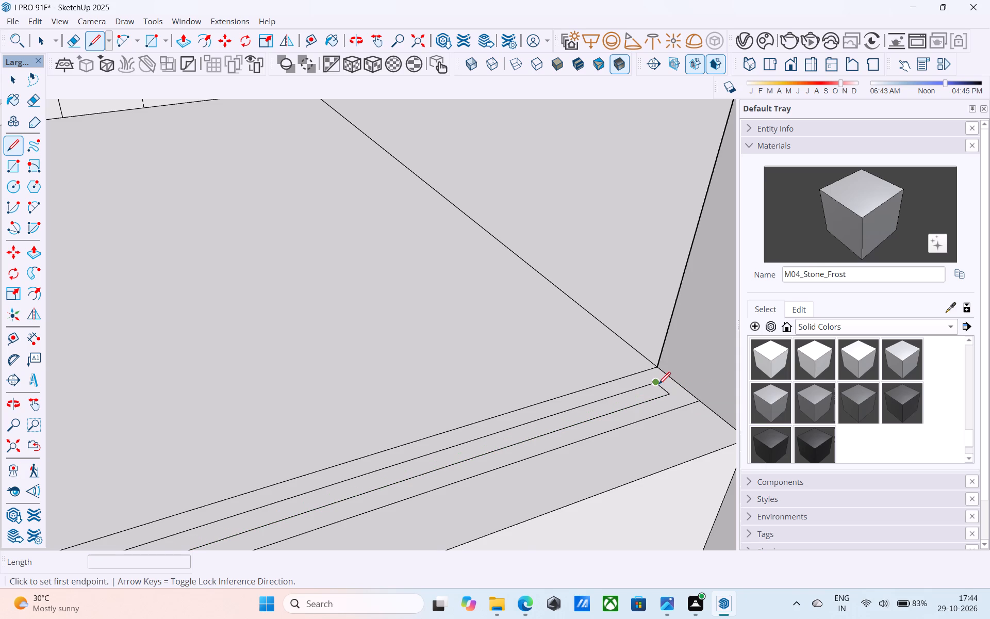
{"action": "left_click", "coordinate": [657, 385]}
{"action": "left_click", "coordinate": [670, 380]}
{"action": "left_click", "coordinate": [668, 394]}
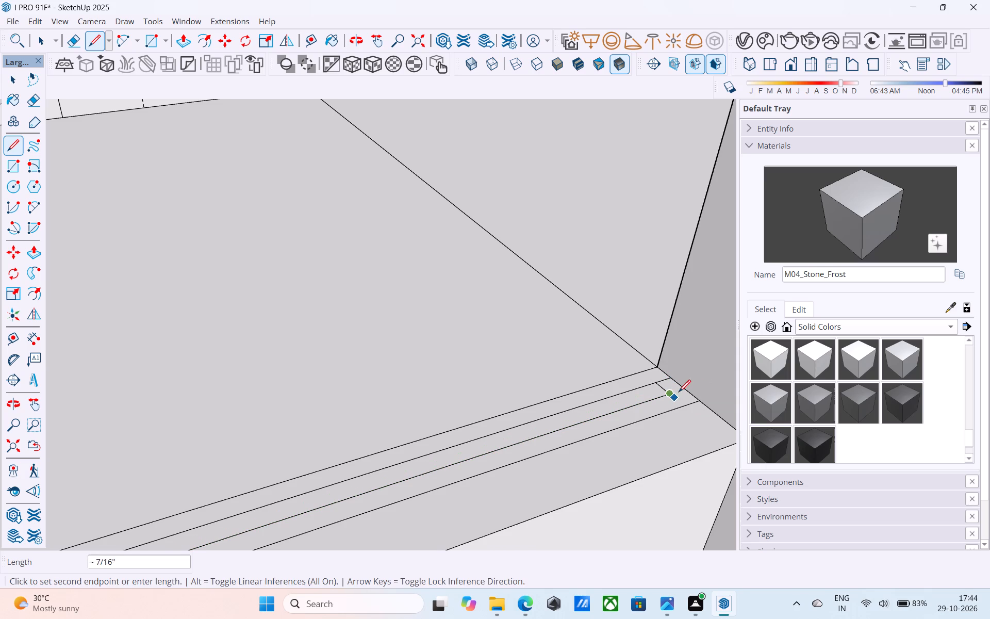
{"action": "left_click", "coordinate": [683, 389]}
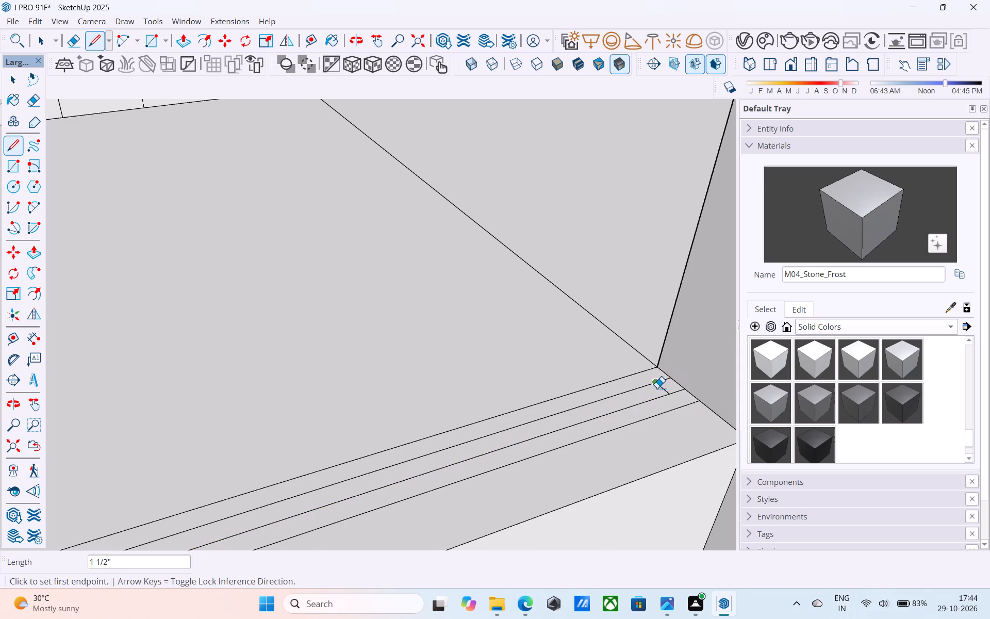
Erase the short leftover cross edges at both ends of the offset porch strip.
{"action": "key", "text": "e"}
{"action": "scroll", "coordinate": [654, 389], "scroll_direction": "up", "scroll_amount": 4}
{"action": "left_click", "coordinate": [669, 386]}
{"action": "scroll", "coordinate": [667, 386], "scroll_direction": "down", "scroll_amount": 6}
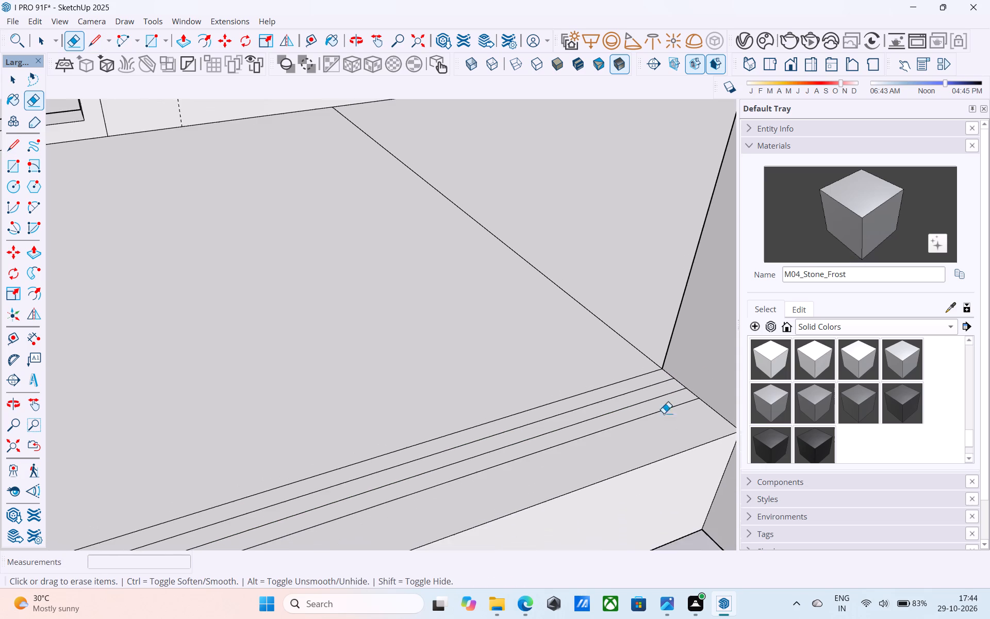
{"action": "middle_click_drag", "start_coordinate": [642, 471], "coordinate": [434, 441]}
{"action": "scroll", "coordinate": [605, 408], "scroll_direction": "down", "scroll_amount": 5}
{"action": "scroll", "coordinate": [592, 353], "scroll_direction": "down", "scroll_amount": 5}
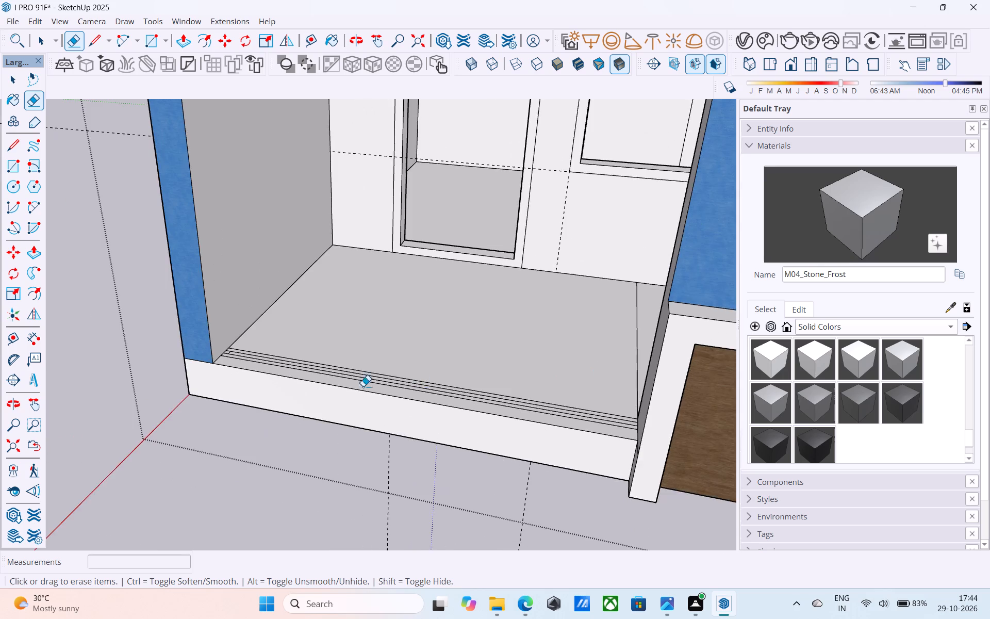
{"action": "scroll", "coordinate": [266, 365], "scroll_direction": "up", "scroll_amount": 19}
{"action": "left_click_drag", "start_coordinate": [186, 336], "coordinate": [181, 333]}
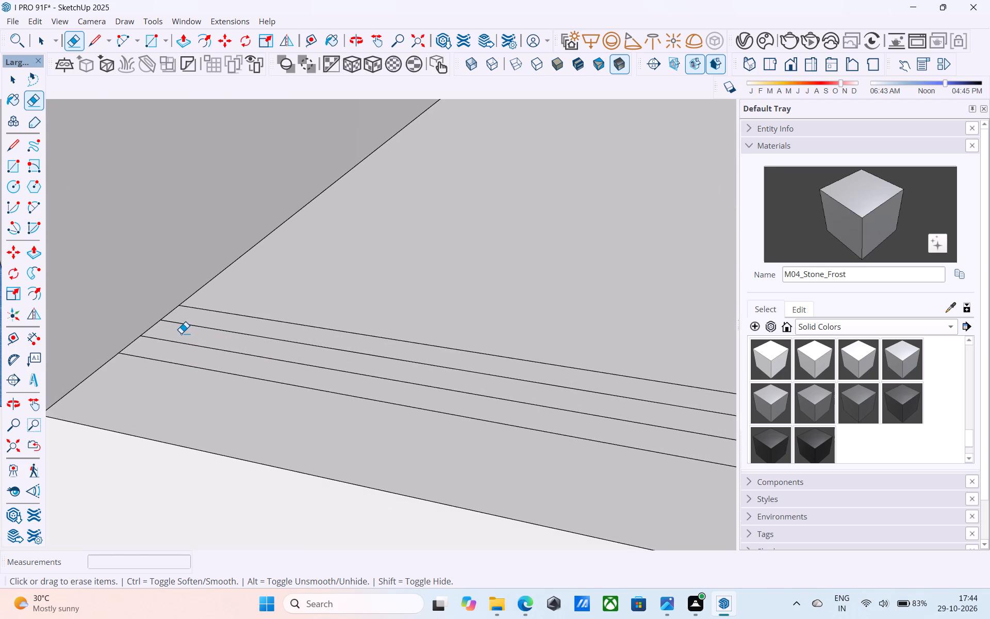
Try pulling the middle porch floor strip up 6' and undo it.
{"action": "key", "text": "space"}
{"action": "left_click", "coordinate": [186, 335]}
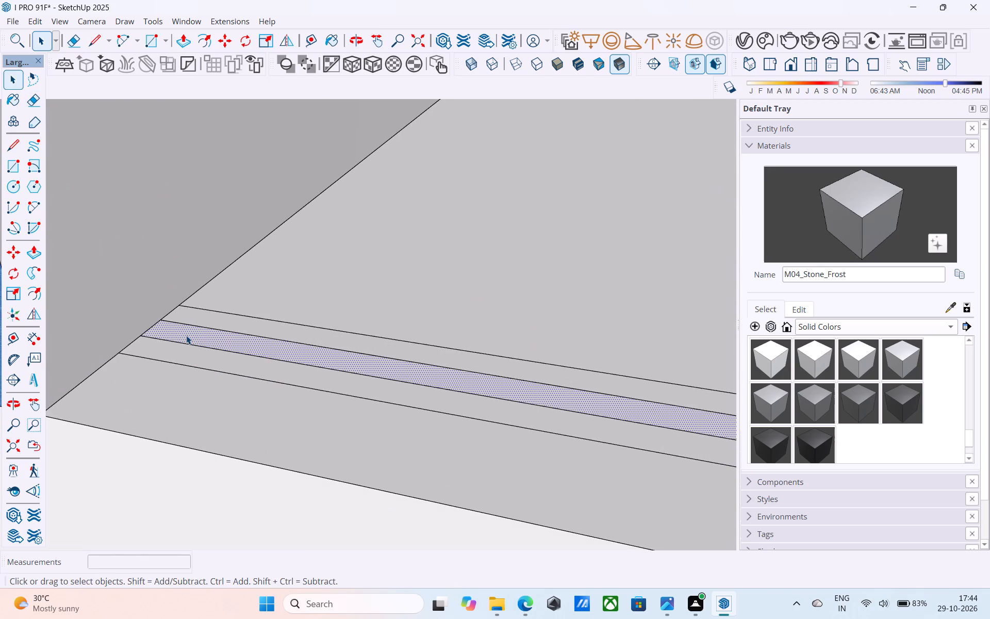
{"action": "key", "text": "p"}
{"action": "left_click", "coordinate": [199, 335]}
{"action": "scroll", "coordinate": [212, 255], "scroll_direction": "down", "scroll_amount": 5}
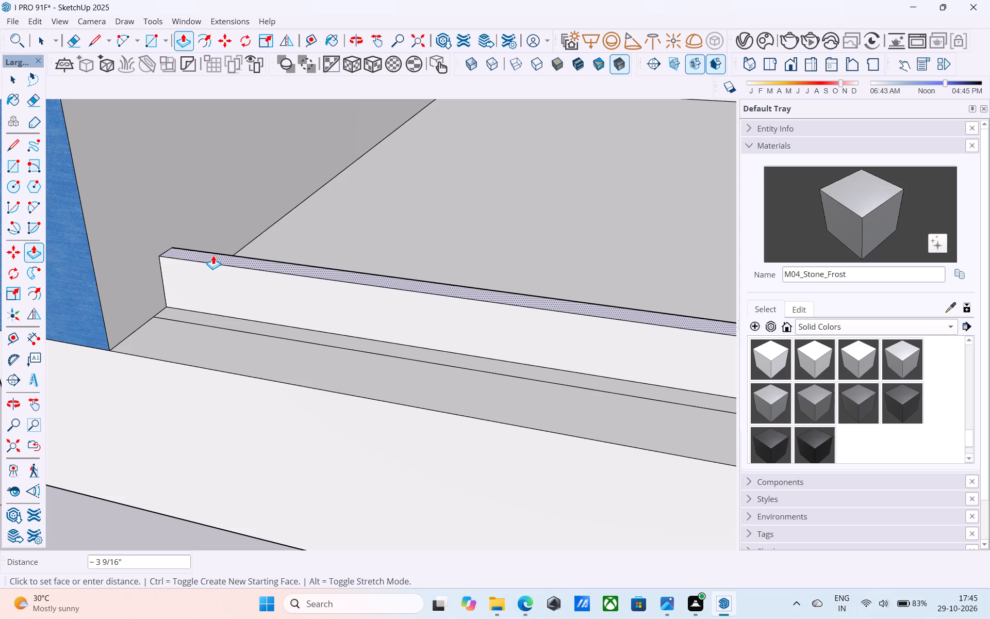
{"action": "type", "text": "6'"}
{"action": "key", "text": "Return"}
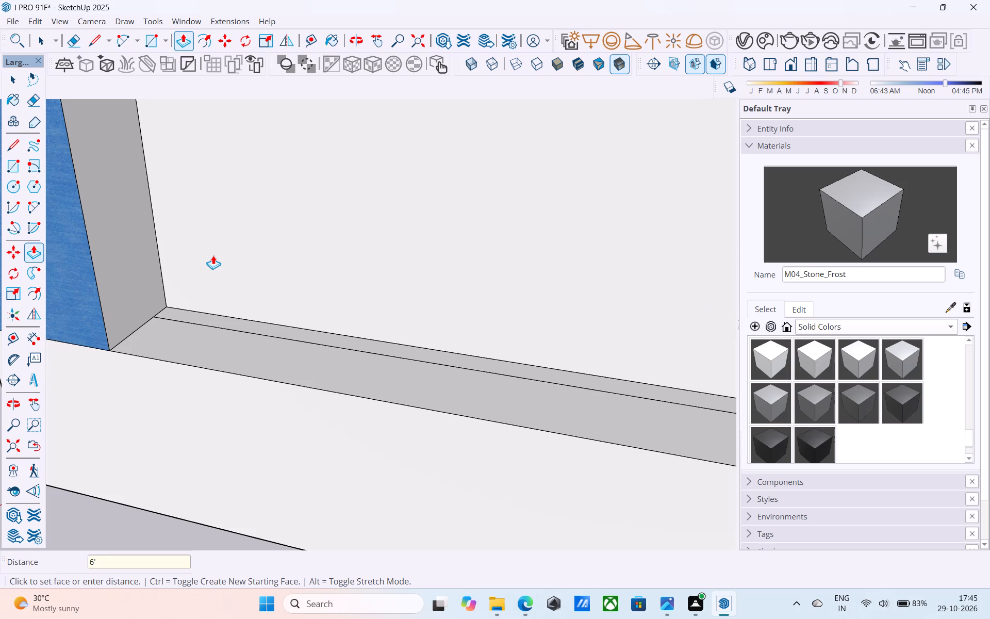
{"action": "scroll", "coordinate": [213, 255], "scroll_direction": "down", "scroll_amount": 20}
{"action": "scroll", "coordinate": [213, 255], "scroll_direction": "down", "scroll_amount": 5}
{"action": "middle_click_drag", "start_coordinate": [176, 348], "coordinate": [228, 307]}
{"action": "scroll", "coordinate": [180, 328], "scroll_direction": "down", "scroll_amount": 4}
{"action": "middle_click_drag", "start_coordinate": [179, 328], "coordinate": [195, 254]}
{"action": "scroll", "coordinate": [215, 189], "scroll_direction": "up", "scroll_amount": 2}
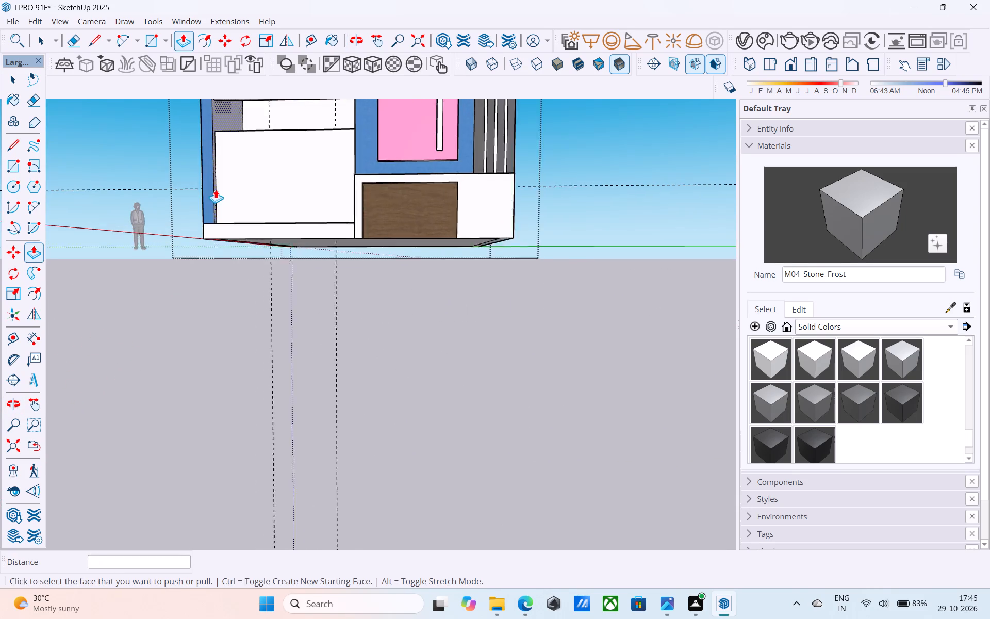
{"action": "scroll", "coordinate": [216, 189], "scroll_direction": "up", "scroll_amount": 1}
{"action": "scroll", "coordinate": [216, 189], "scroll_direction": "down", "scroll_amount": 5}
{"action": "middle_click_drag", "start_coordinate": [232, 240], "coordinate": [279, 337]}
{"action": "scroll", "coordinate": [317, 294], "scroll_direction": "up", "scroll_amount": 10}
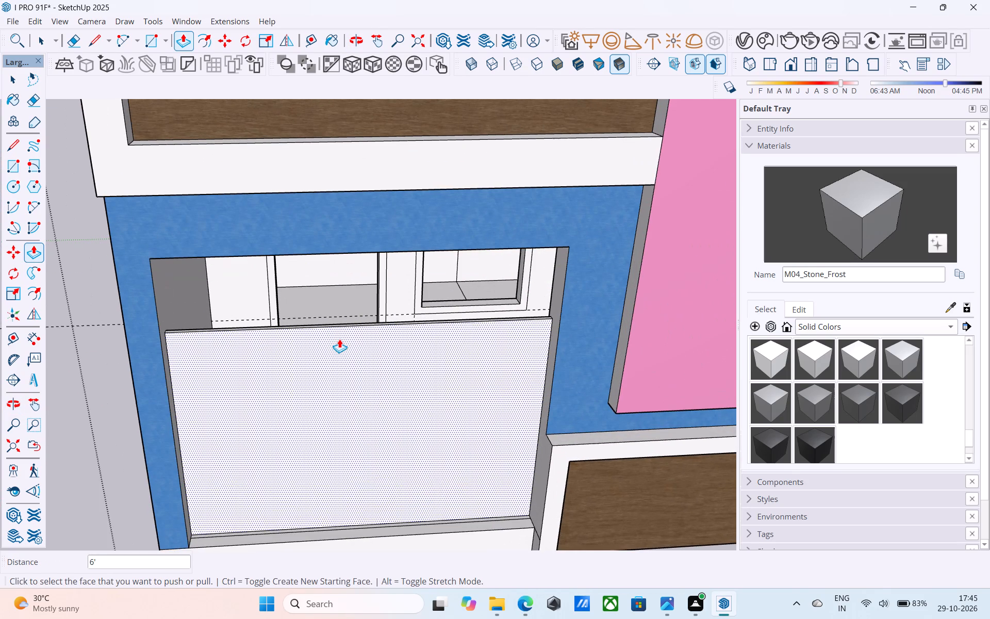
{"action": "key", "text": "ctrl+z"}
Check the porch's floor-to-ceiling height along the back corner away from the tower.
{"action": "scroll", "coordinate": [339, 340], "scroll_direction": "down", "scroll_amount": 4}
{"action": "middle_click_drag", "start_coordinate": [339, 343], "coordinate": [301, 296]}
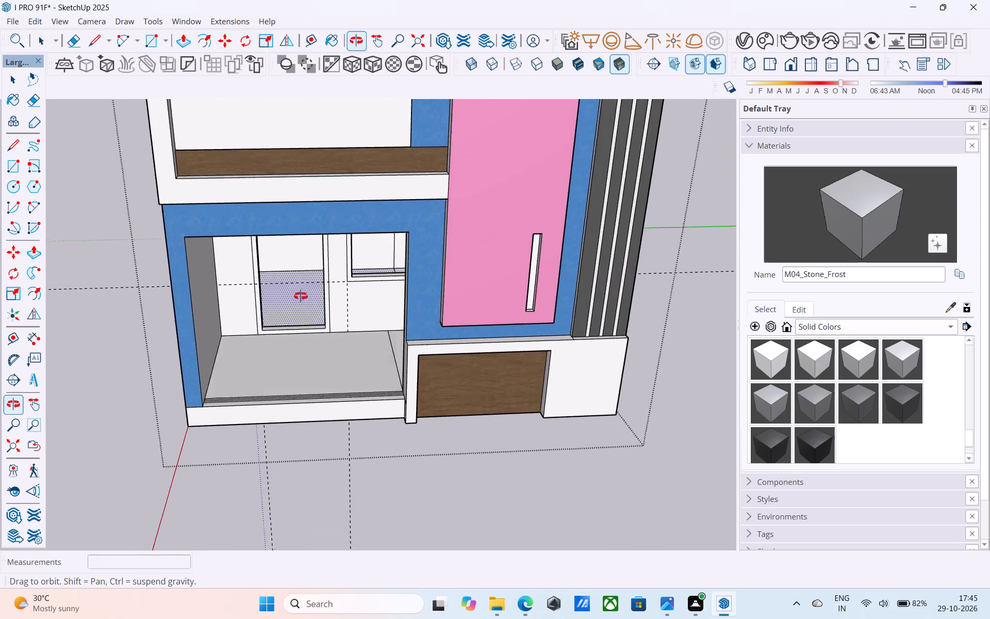
{"action": "middle_click_drag", "start_coordinate": [301, 296], "coordinate": [293, 270]}
{"action": "middle_click_drag", "start_coordinate": [276, 266], "coordinate": [324, 297]}
{"action": "key", "text": "l"}
{"action": "scroll", "coordinate": [265, 302], "scroll_direction": "up", "scroll_amount": 3}
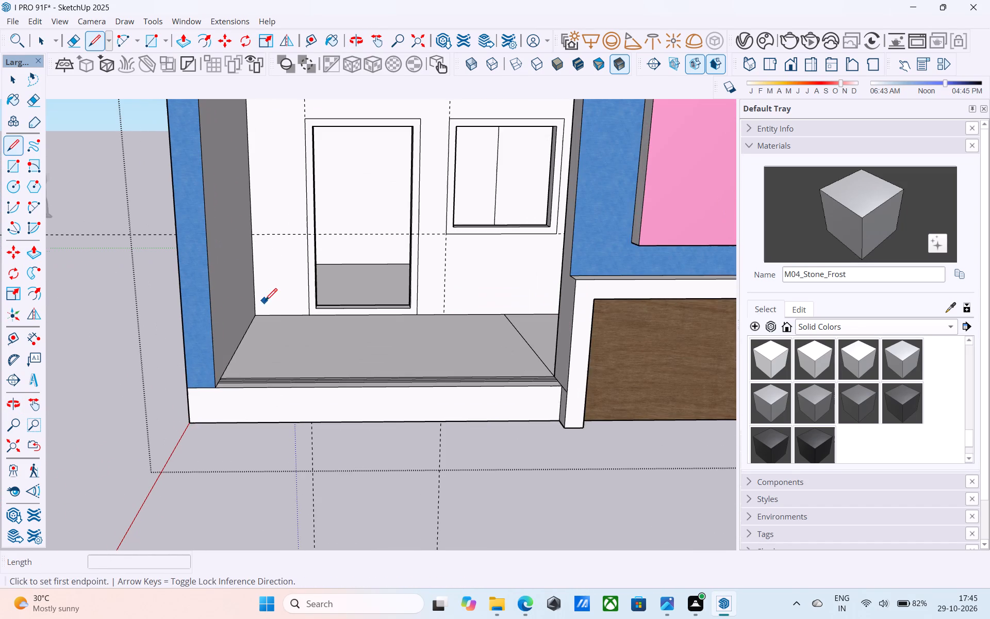
{"action": "scroll", "coordinate": [265, 302], "scroll_direction": "up", "scroll_amount": 1}
{"action": "left_click", "coordinate": [255, 314]}
{"action": "scroll", "coordinate": [264, 323], "scroll_direction": "down", "scroll_amount": 5}
{"action": "middle_click_drag", "start_coordinate": [276, 331], "coordinate": [244, 281]}
{"action": "scroll", "coordinate": [248, 209], "scroll_direction": "down", "scroll_amount": 4}
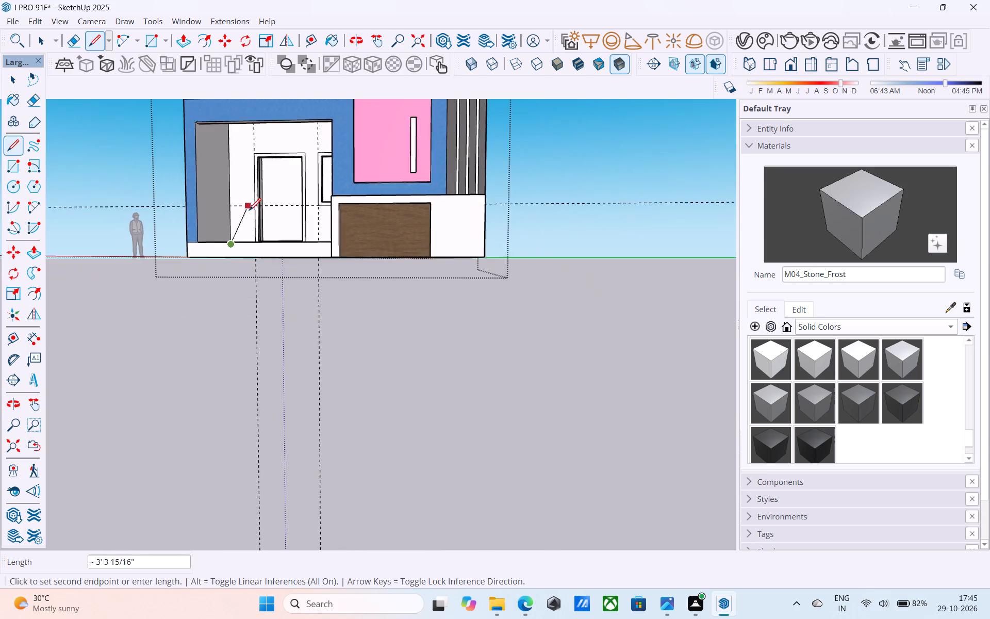
{"action": "middle_click_drag", "start_coordinate": [252, 217], "coordinate": [336, 323]}
{"action": "middle_click_drag", "start_coordinate": [312, 258], "coordinate": [304, 239]}
{"action": "scroll", "coordinate": [304, 223], "scroll_direction": "up", "scroll_amount": 8}
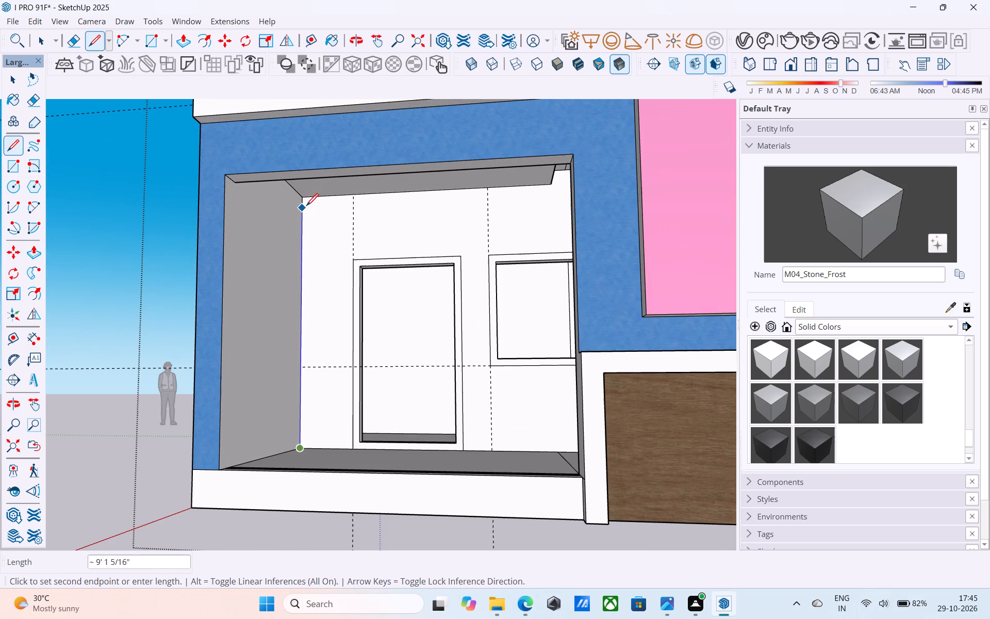
{"action": "scroll", "coordinate": [338, 216], "scroll_direction": "down", "scroll_amount": 4}
{"action": "middle_click_drag", "start_coordinate": [352, 237], "coordinate": [357, 290]}
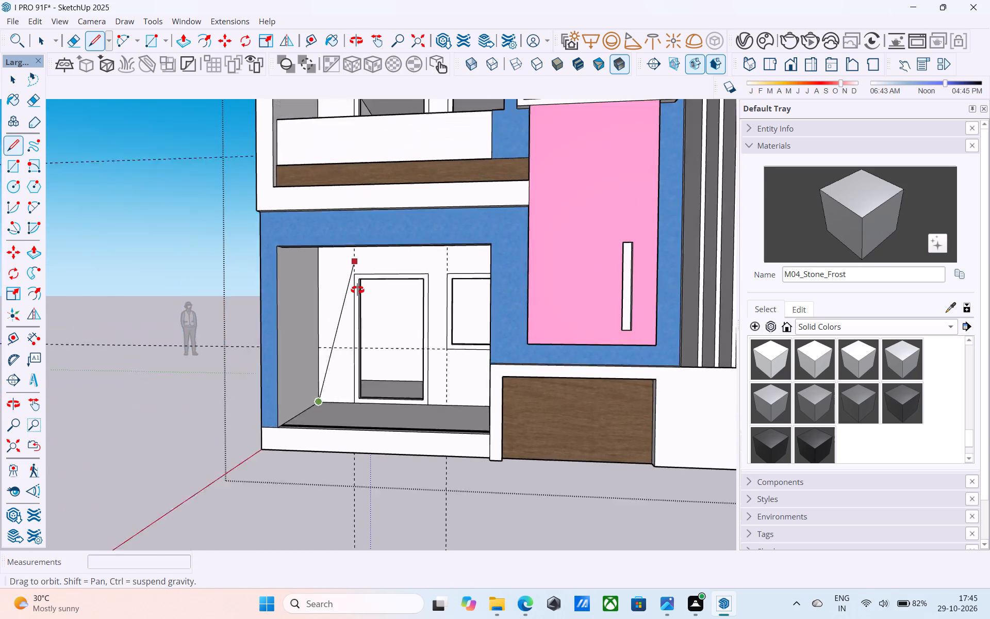
{"action": "middle_click_drag", "start_coordinate": [357, 290], "coordinate": [367, 329]}
{"action": "scroll", "coordinate": [324, 499], "scroll_direction": "up", "scroll_amount": 16}
{"action": "key", "text": "space"}
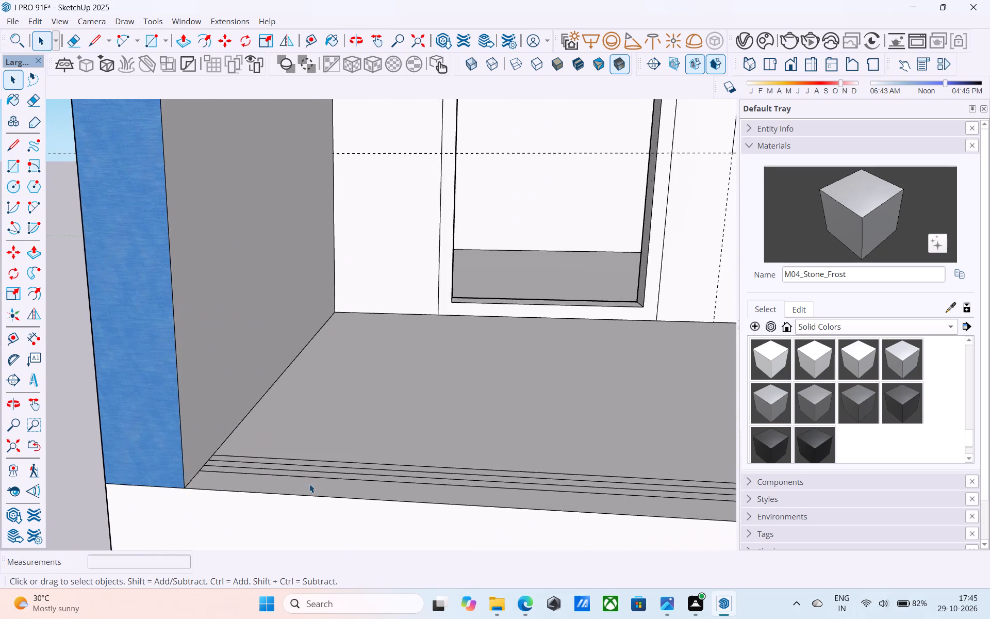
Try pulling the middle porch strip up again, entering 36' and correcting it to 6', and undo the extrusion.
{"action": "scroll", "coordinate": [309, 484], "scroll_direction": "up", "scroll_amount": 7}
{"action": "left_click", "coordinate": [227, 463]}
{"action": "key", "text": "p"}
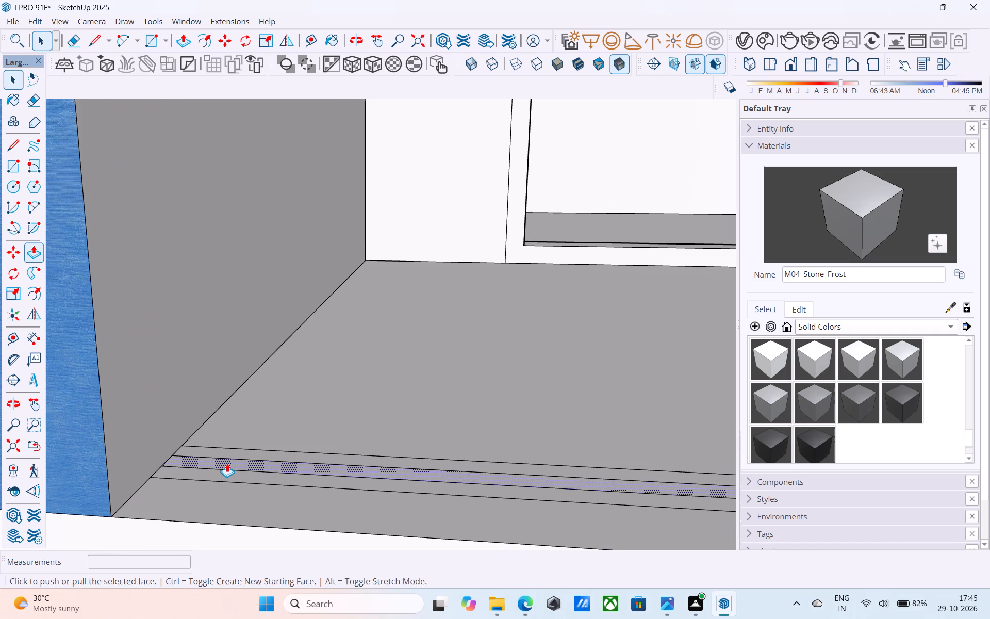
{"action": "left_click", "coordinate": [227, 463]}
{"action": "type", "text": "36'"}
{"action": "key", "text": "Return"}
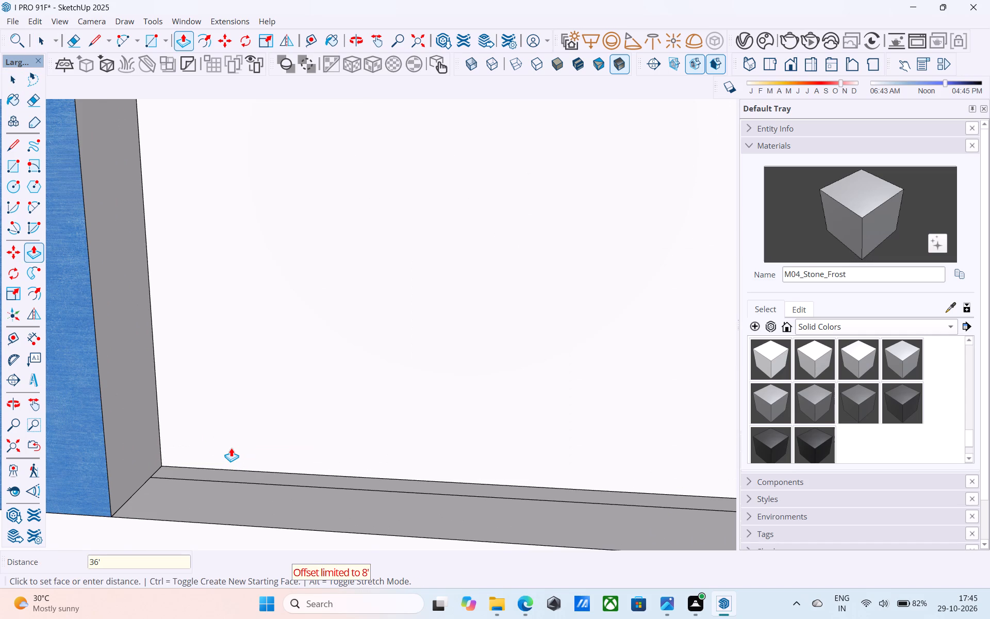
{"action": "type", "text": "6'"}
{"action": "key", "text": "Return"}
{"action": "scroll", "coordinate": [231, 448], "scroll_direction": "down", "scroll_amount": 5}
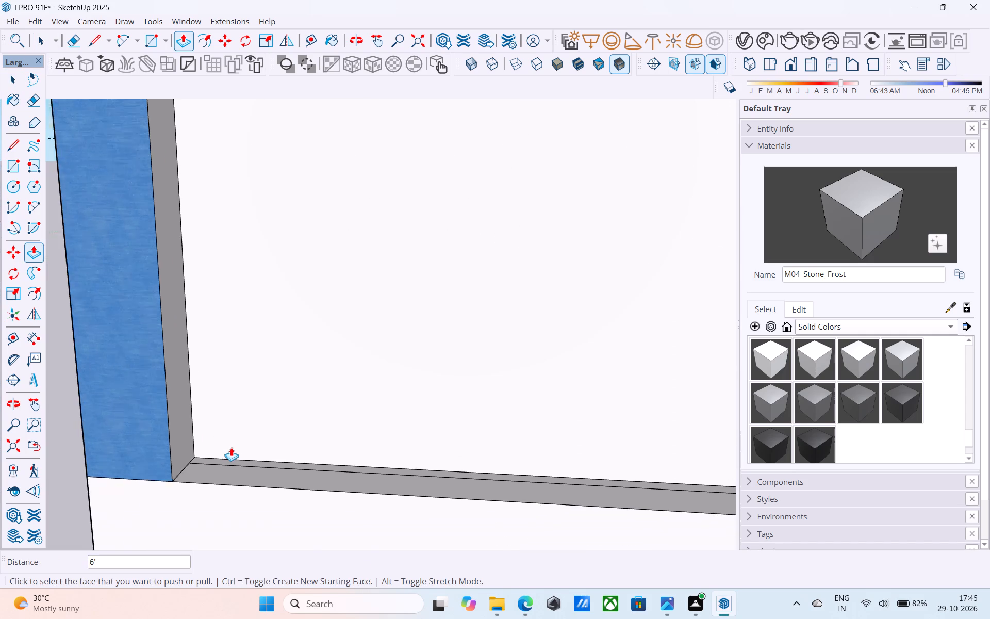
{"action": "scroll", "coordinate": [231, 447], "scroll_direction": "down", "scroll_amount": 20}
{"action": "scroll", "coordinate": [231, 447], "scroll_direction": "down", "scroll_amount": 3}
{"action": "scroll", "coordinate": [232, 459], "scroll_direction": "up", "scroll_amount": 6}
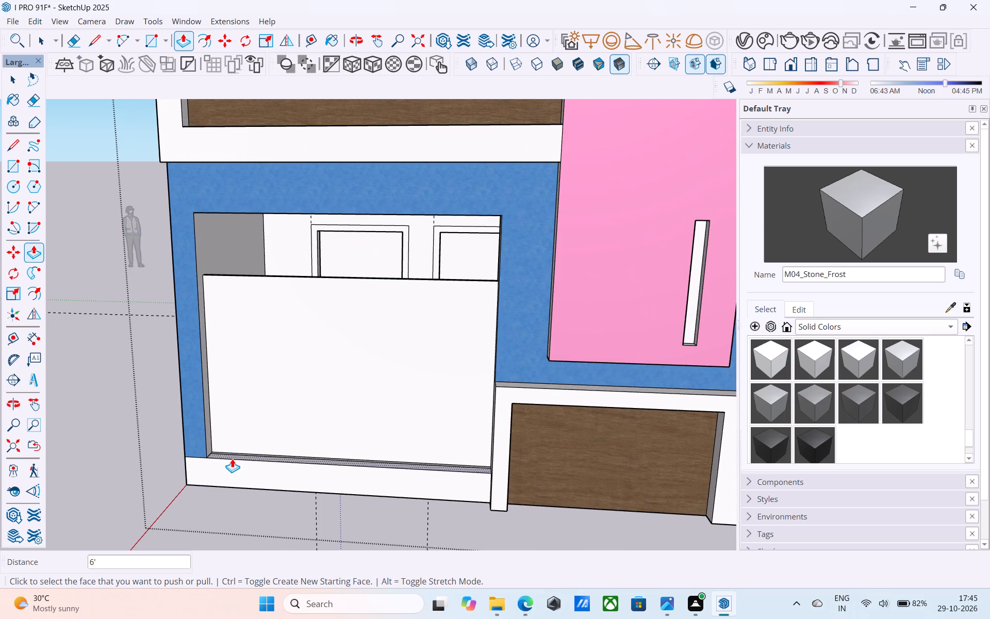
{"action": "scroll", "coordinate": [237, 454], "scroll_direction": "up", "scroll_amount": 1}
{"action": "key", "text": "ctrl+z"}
Pull the middle porch floor strip up 5' with Push/Pull to form a thin front panel.
{"action": "scroll", "coordinate": [243, 437], "scroll_direction": "down", "scroll_amount": 4}
{"action": "middle_click_drag", "start_coordinate": [231, 429], "coordinate": [211, 422], "text": "shift"}
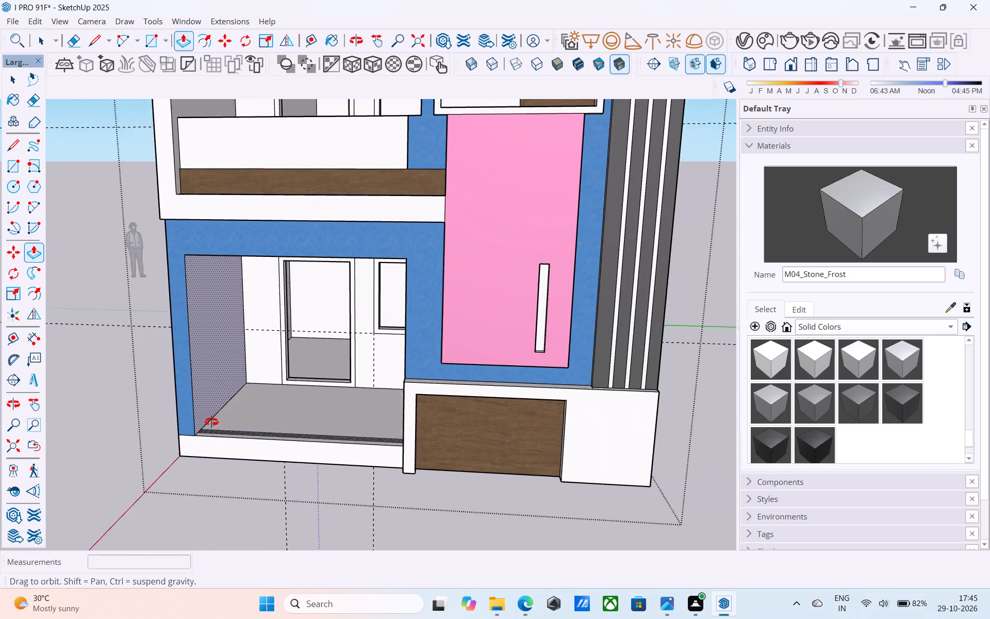
{"action": "middle_click_drag", "start_coordinate": [211, 422], "coordinate": [218, 440], "text": "shift"}
{"action": "scroll", "coordinate": [215, 464], "scroll_direction": "up", "scroll_amount": 20}
{"action": "scroll", "coordinate": [215, 464], "scroll_direction": "up", "scroll_amount": 5}
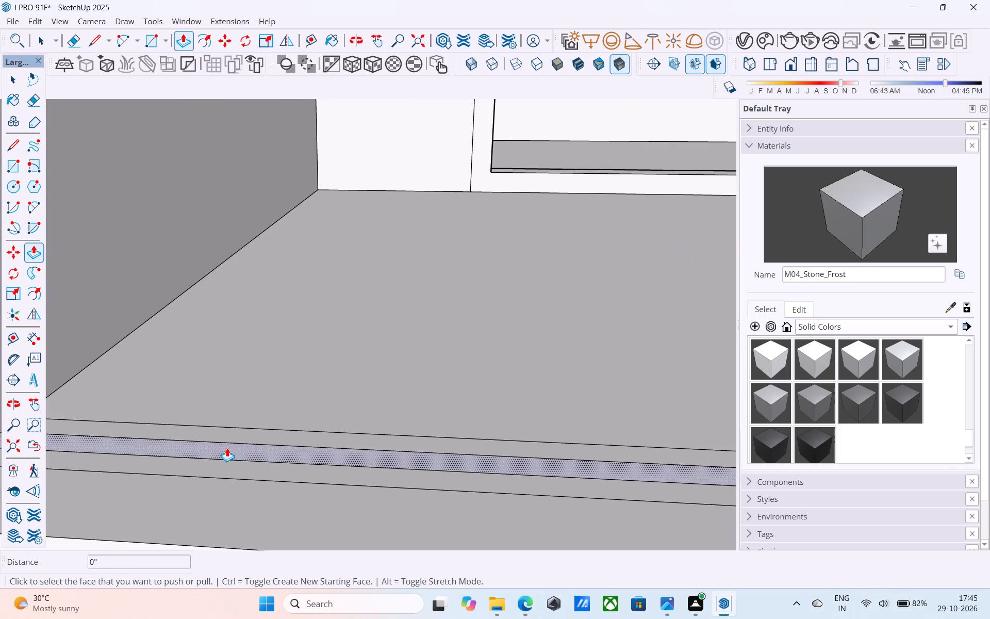
{"action": "left_click", "coordinate": [227, 448]}
{"action": "type", "text": "5'"}
{"action": "key", "text": "Return"}
Offset the outline of the porch panel's front face inward 3".
{"action": "scroll", "coordinate": [236, 431], "scroll_direction": "up", "scroll_amount": 1}
{"action": "scroll", "coordinate": [236, 431], "scroll_direction": "down", "scroll_amount": 4}
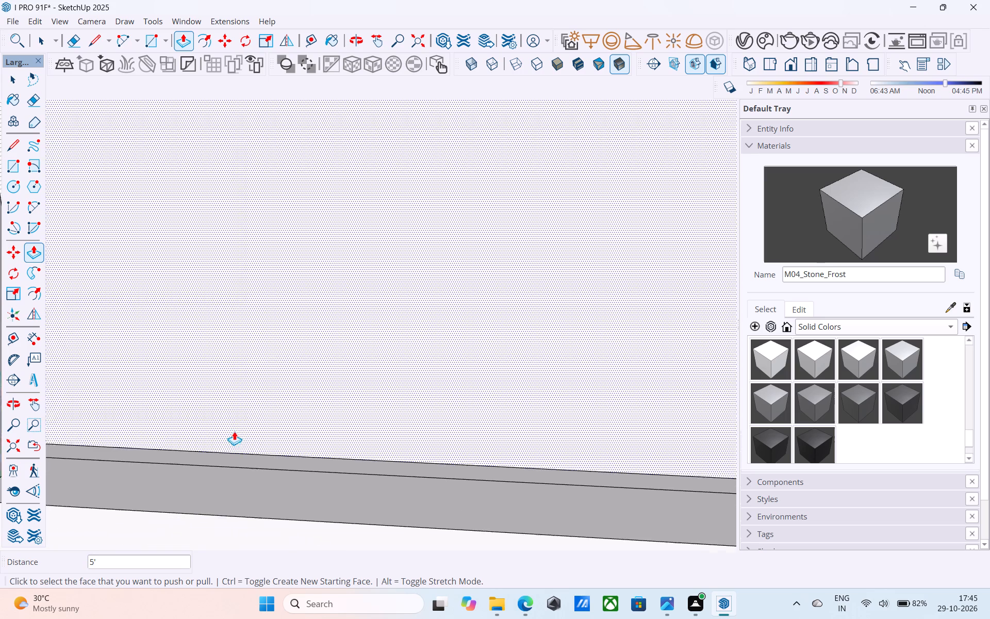
{"action": "scroll", "coordinate": [234, 431], "scroll_direction": "down", "scroll_amount": 20}
{"action": "scroll", "coordinate": [234, 431], "scroll_direction": "down", "scroll_amount": 4}
{"action": "middle_click_drag", "start_coordinate": [252, 513], "coordinate": [313, 431]}
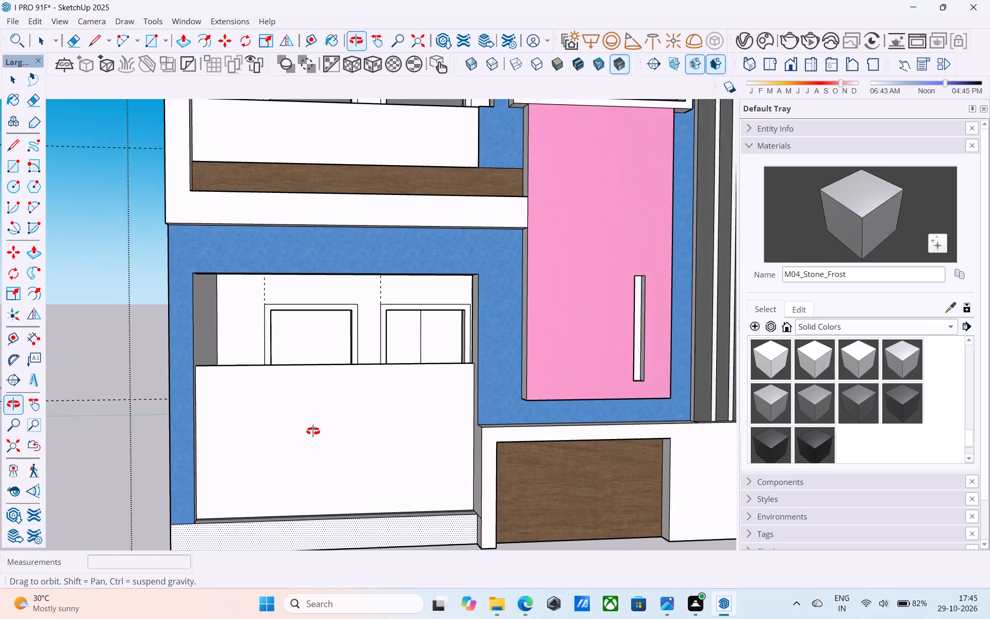
{"action": "middle_click_drag", "start_coordinate": [313, 431], "coordinate": [304, 431]}
{"action": "middle_click_drag", "start_coordinate": [304, 431], "coordinate": [300, 431]}
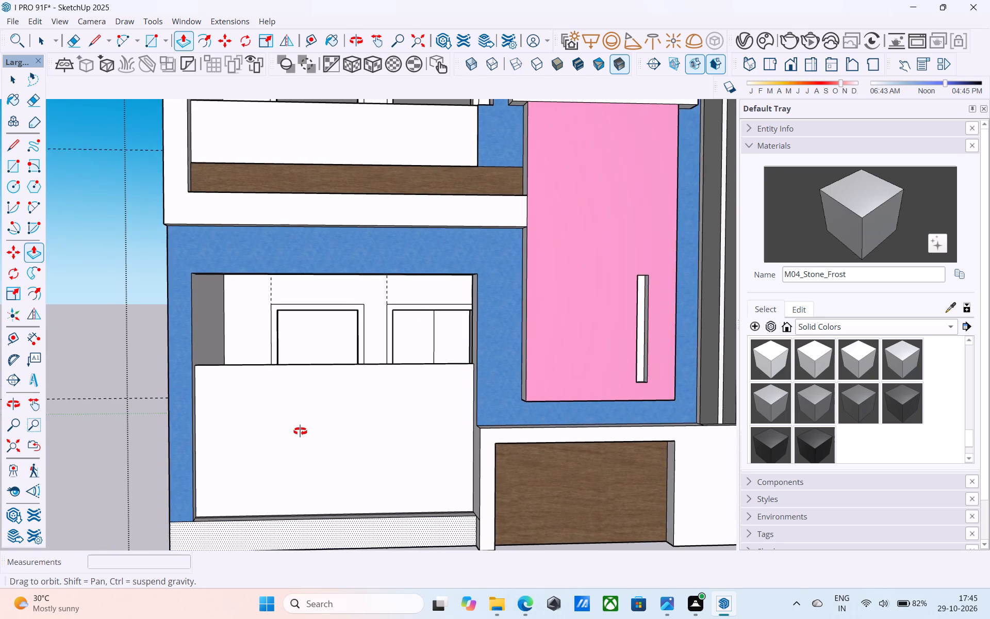
{"action": "middle_click_drag", "start_coordinate": [300, 431], "coordinate": [298, 445]}
{"action": "key", "text": "space"}
{"action": "scroll", "coordinate": [298, 448], "scroll_direction": "up", "scroll_amount": 4}
{"action": "left_click", "coordinate": [299, 447]}
{"action": "key", "text": "f"}
{"action": "left_click", "coordinate": [299, 447]}
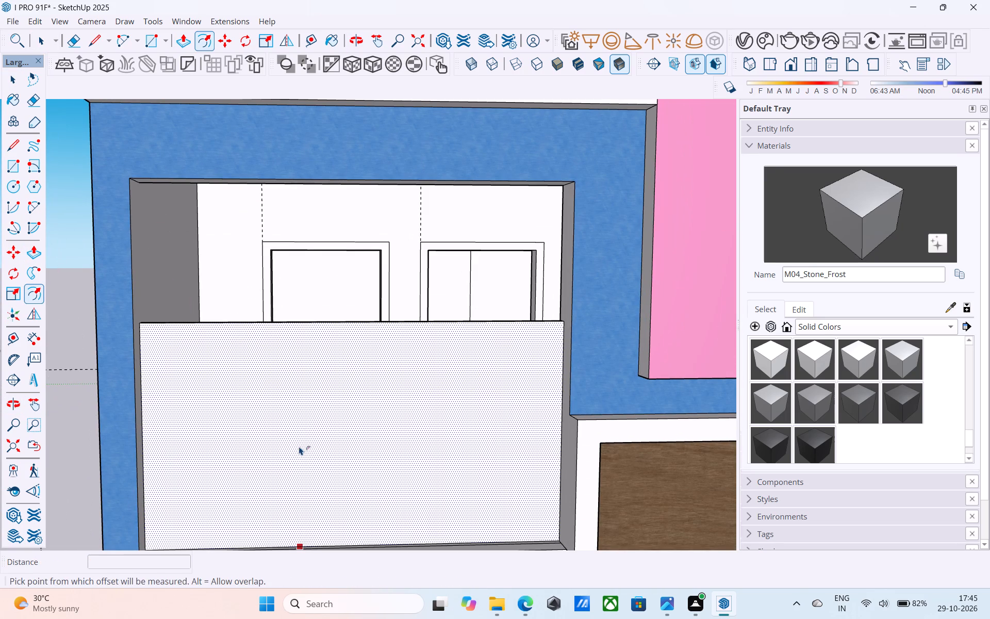
{"action": "type", "text": "3\""}
{"action": "key", "text": "Return"}
{"action": "key", "text": "space"}
Draw a vertical 4' 6" line from the midpoint of the inner outline's top edge to its bottom edge.
{"action": "key", "text": "l"}
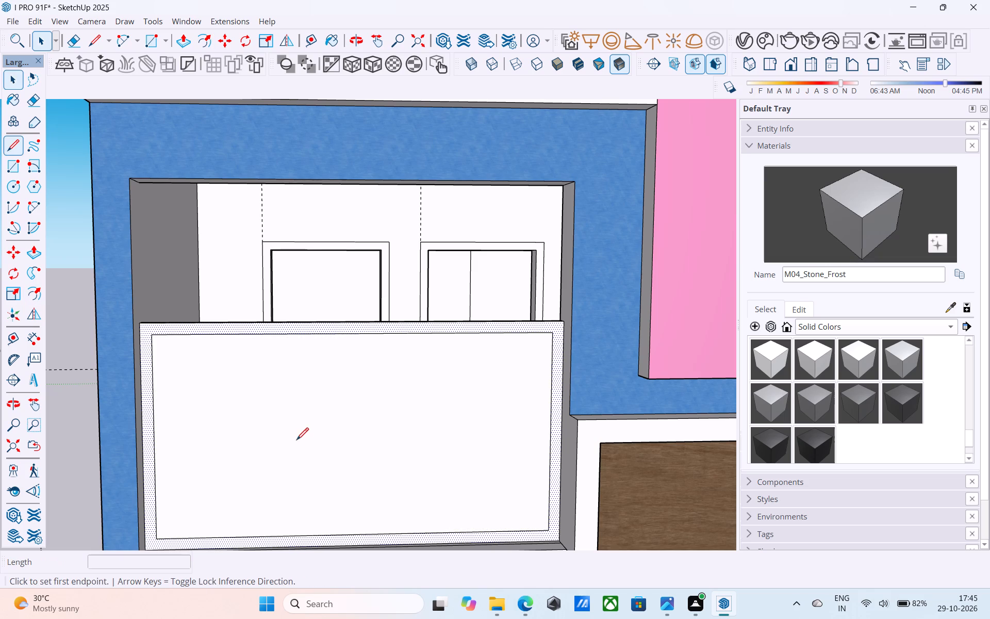
{"action": "left_click", "coordinate": [359, 334]}
{"action": "scroll", "coordinate": [359, 343], "scroll_direction": "down", "scroll_amount": 4}
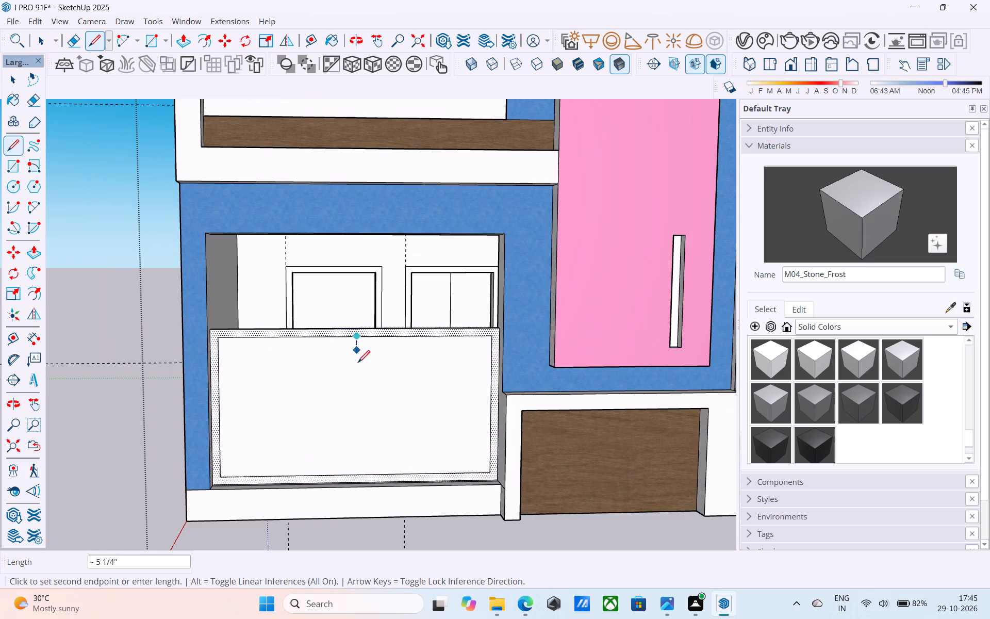
{"action": "scroll", "coordinate": [367, 494], "scroll_direction": "up", "scroll_amount": 4}
{"action": "left_click", "coordinate": [347, 466]}
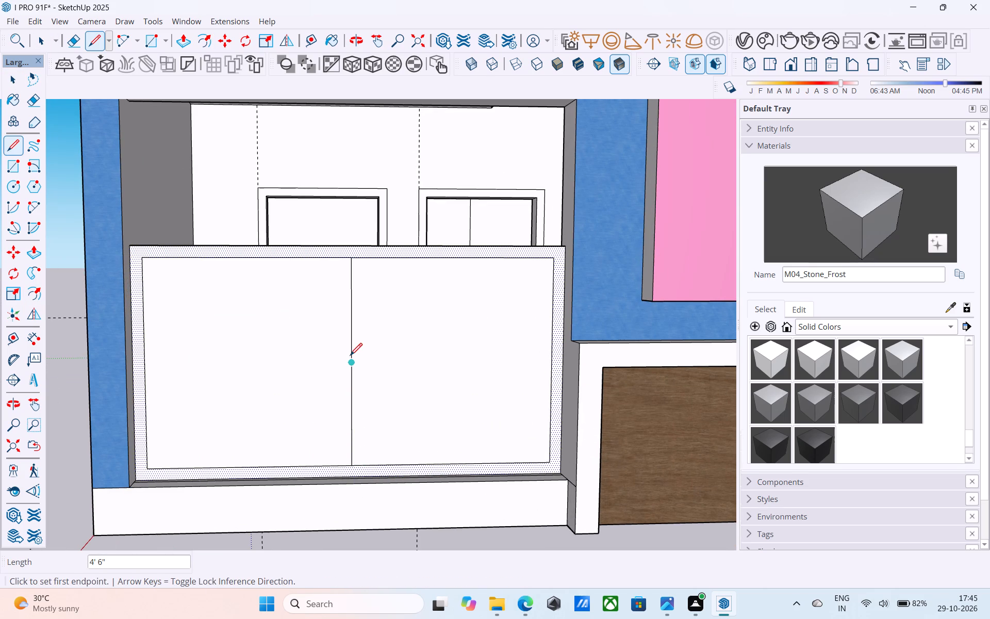
Offset the outline of the panel half farther from the tower inward 2".
{"action": "scroll", "coordinate": [350, 356], "scroll_direction": "up", "scroll_amount": 4}
{"action": "key", "text": "space"}
{"action": "left_click", "coordinate": [302, 355]}
{"action": "key", "text": "f"}
{"action": "left_click_drag", "start_coordinate": [301, 355], "coordinate": [295, 350]}
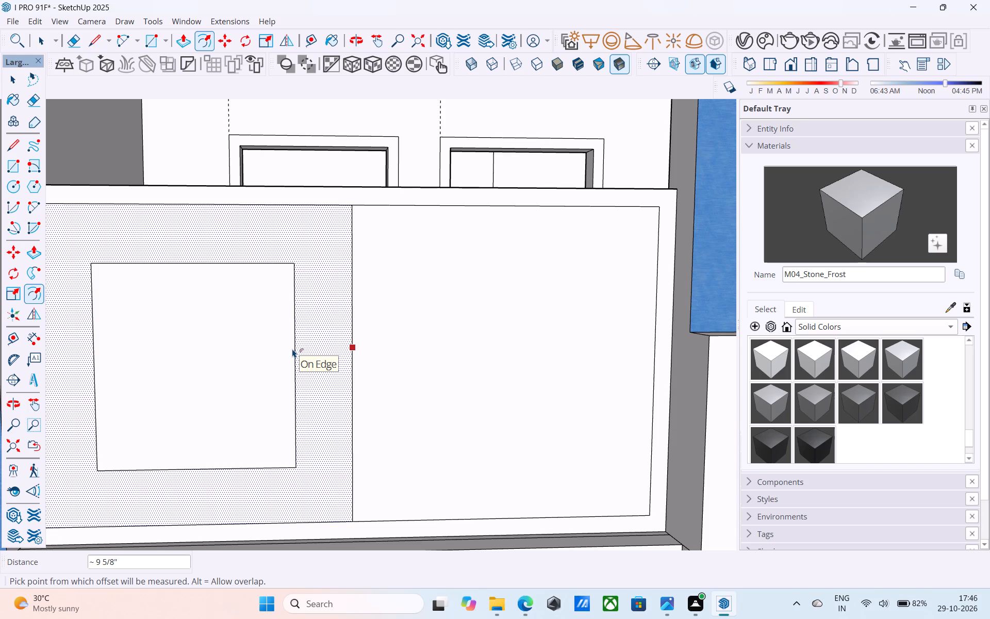
{"action": "key", "text": "2"}
{"action": "key", "text": "shift+quotedbl"}
{"action": "key", "text": "Return"}
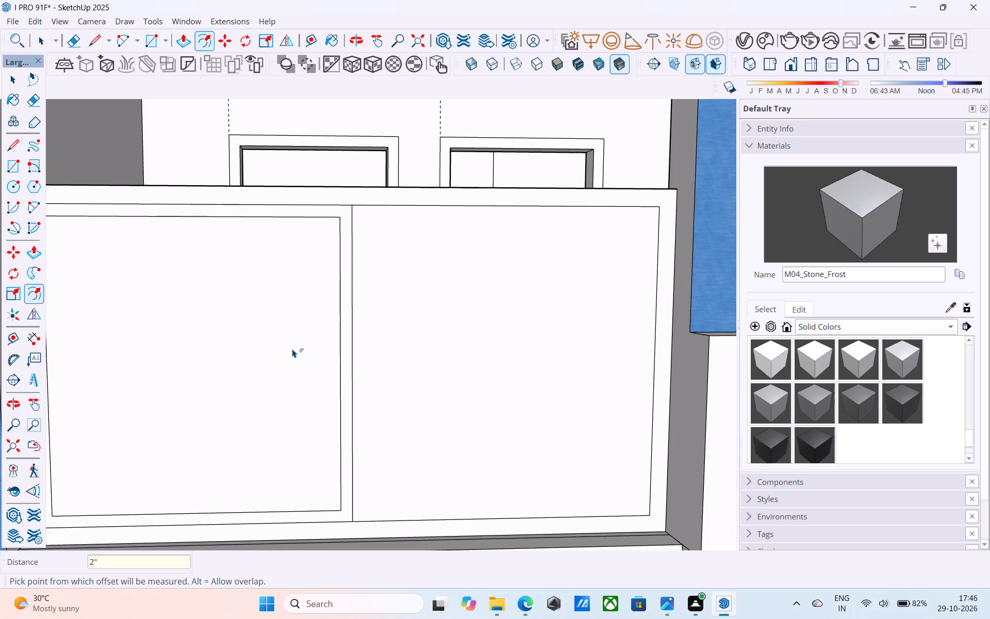
Offset the outline of the panel half nearer the tower inward 2".
{"action": "key", "text": "space"}
{"action": "left_click", "coordinate": [388, 363]}
{"action": "key", "text": "f"}
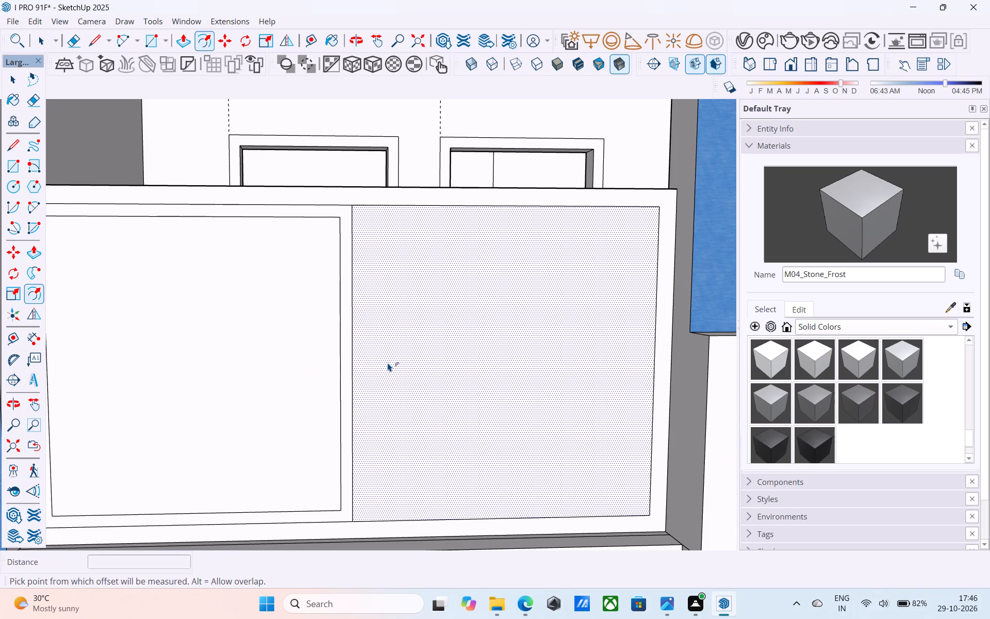
{"action": "left_click", "coordinate": [388, 363]}
{"action": "type", "text": "2\""}
{"action": "key", "text": "Return"}
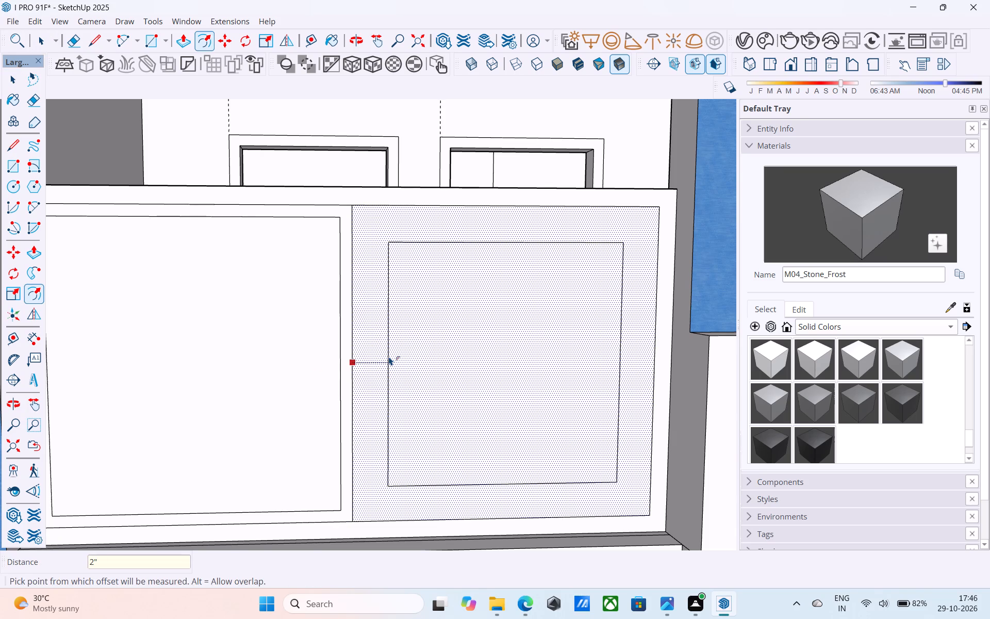
{"action": "key", "text": "space"}
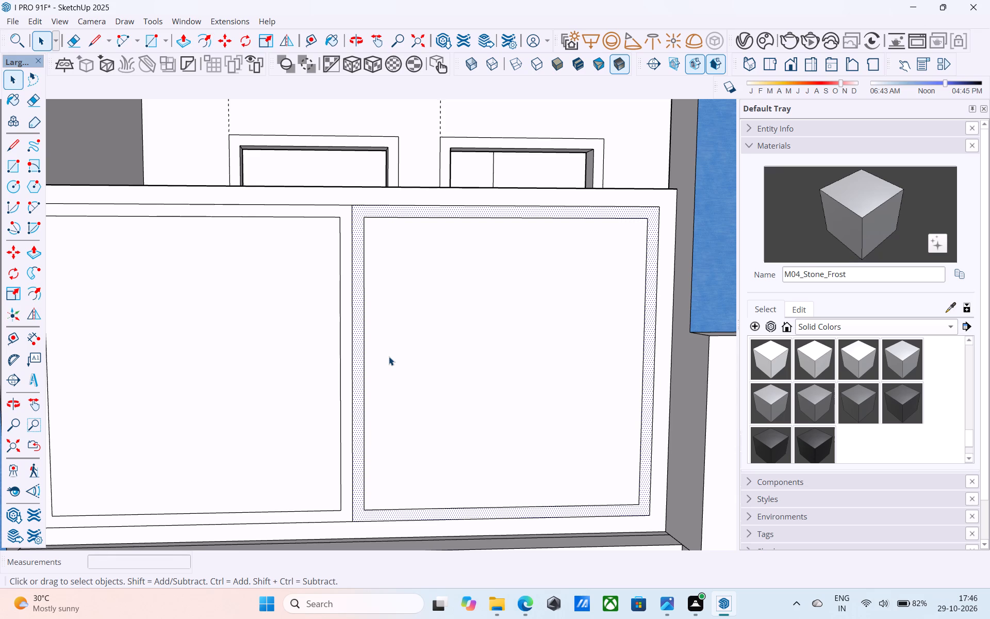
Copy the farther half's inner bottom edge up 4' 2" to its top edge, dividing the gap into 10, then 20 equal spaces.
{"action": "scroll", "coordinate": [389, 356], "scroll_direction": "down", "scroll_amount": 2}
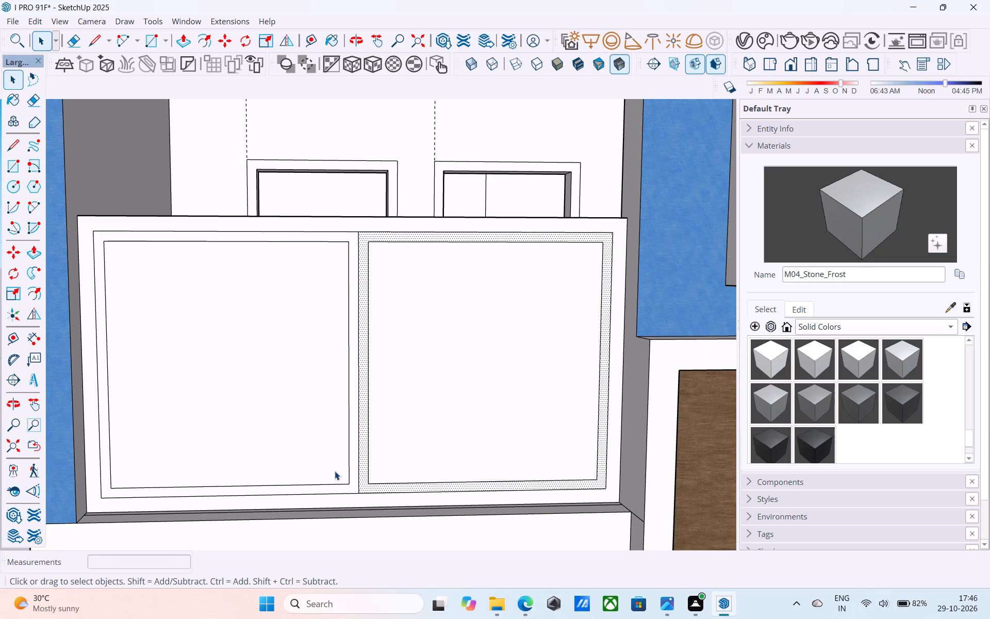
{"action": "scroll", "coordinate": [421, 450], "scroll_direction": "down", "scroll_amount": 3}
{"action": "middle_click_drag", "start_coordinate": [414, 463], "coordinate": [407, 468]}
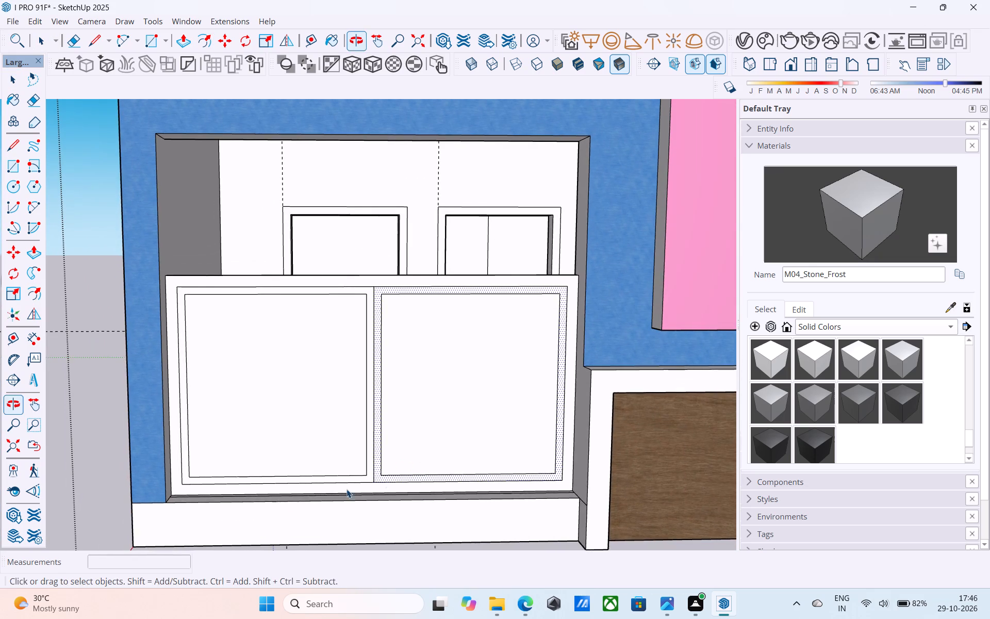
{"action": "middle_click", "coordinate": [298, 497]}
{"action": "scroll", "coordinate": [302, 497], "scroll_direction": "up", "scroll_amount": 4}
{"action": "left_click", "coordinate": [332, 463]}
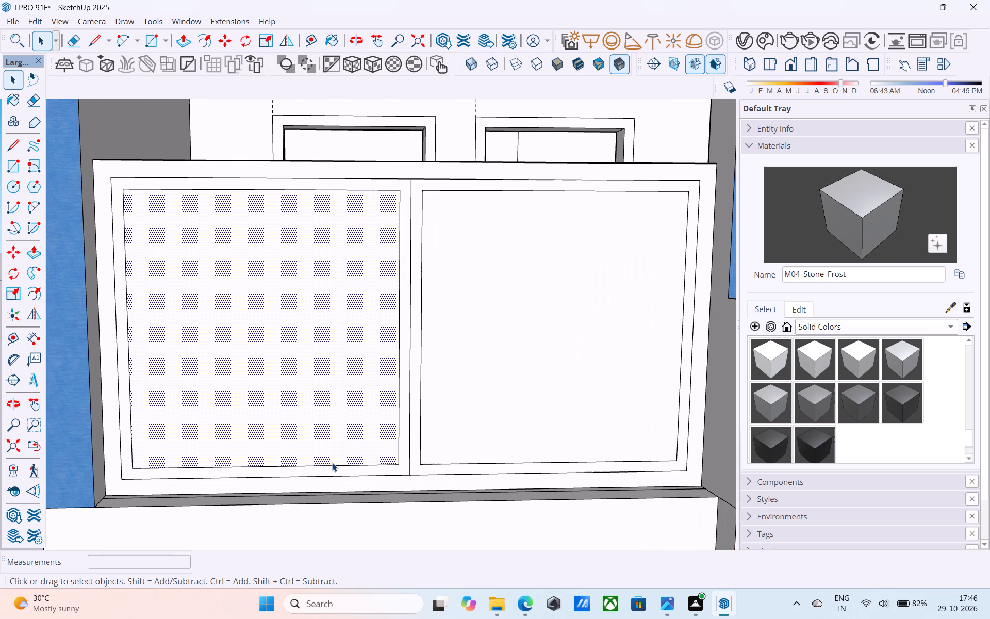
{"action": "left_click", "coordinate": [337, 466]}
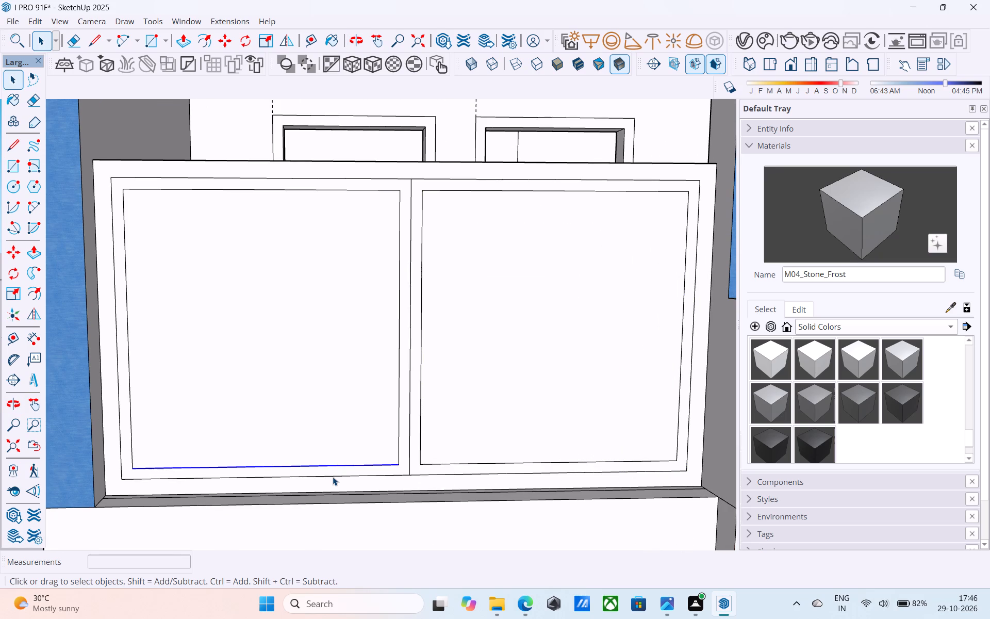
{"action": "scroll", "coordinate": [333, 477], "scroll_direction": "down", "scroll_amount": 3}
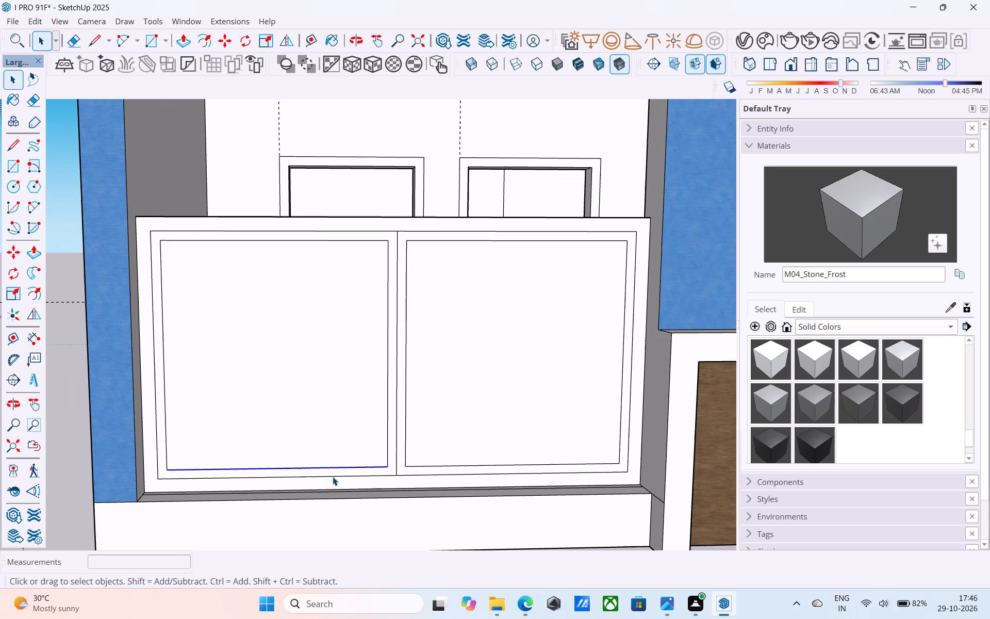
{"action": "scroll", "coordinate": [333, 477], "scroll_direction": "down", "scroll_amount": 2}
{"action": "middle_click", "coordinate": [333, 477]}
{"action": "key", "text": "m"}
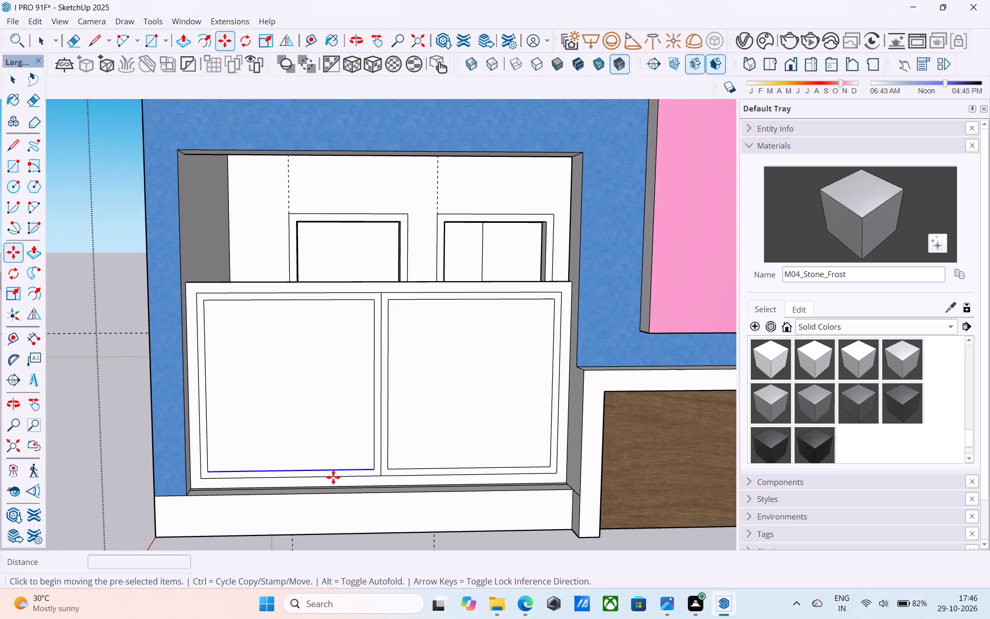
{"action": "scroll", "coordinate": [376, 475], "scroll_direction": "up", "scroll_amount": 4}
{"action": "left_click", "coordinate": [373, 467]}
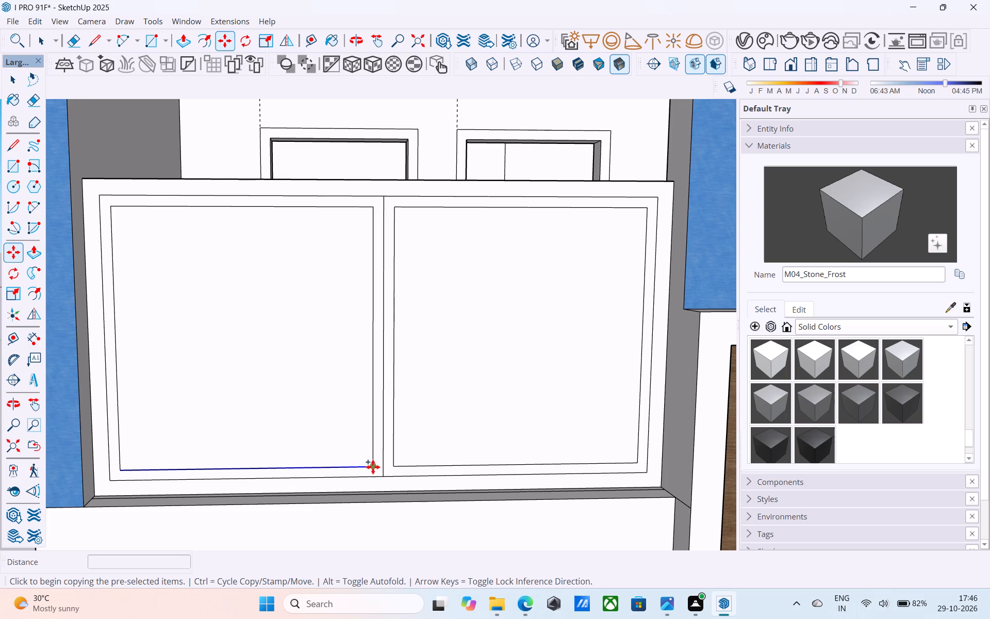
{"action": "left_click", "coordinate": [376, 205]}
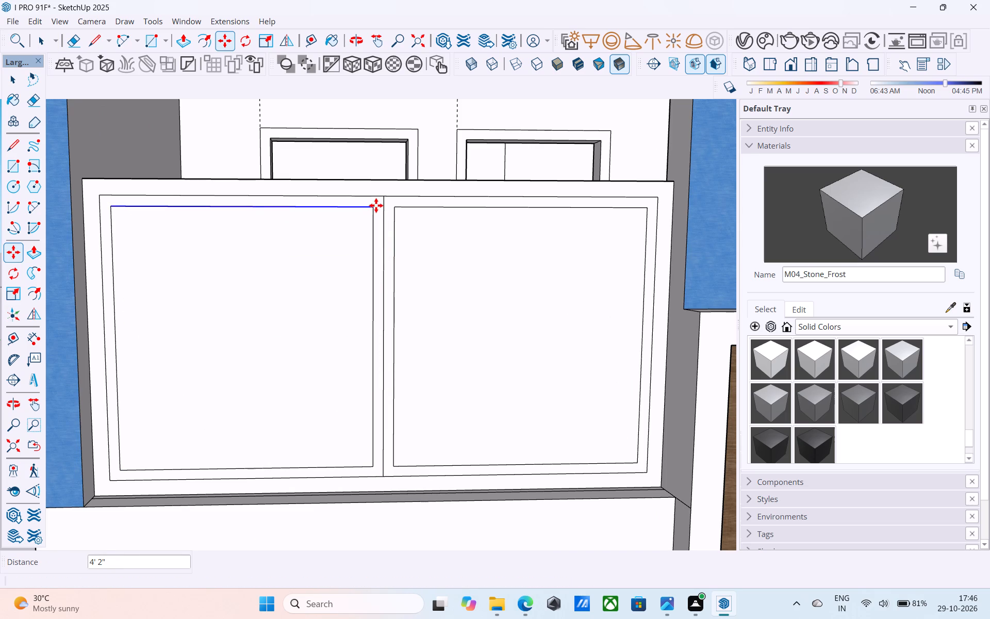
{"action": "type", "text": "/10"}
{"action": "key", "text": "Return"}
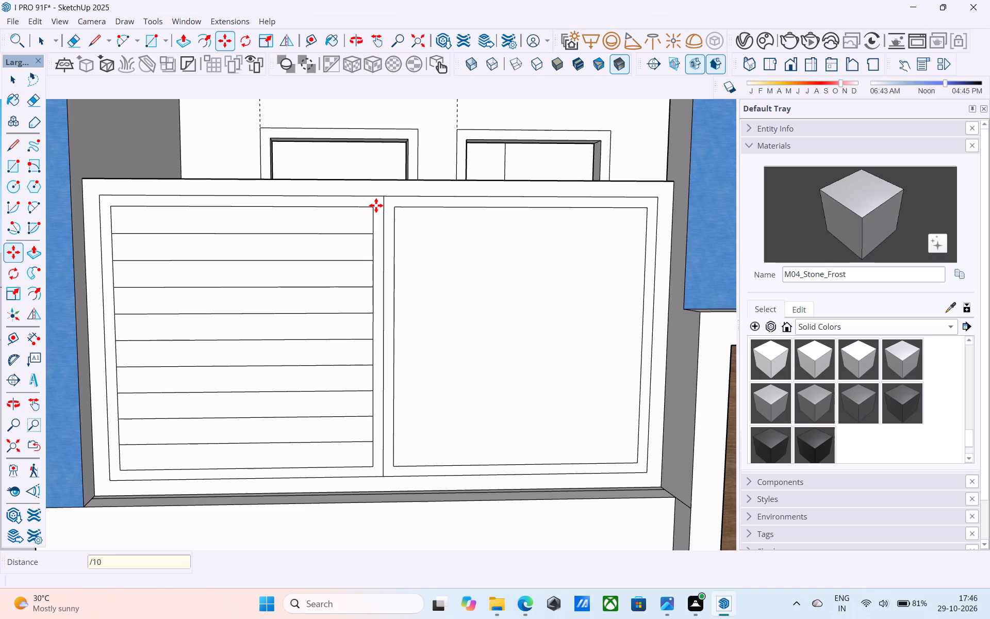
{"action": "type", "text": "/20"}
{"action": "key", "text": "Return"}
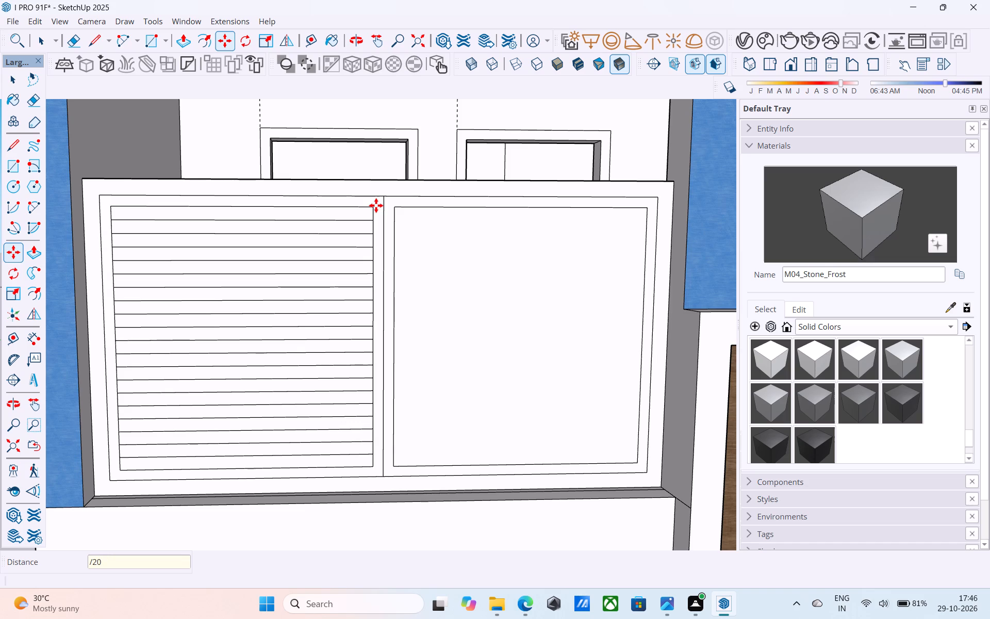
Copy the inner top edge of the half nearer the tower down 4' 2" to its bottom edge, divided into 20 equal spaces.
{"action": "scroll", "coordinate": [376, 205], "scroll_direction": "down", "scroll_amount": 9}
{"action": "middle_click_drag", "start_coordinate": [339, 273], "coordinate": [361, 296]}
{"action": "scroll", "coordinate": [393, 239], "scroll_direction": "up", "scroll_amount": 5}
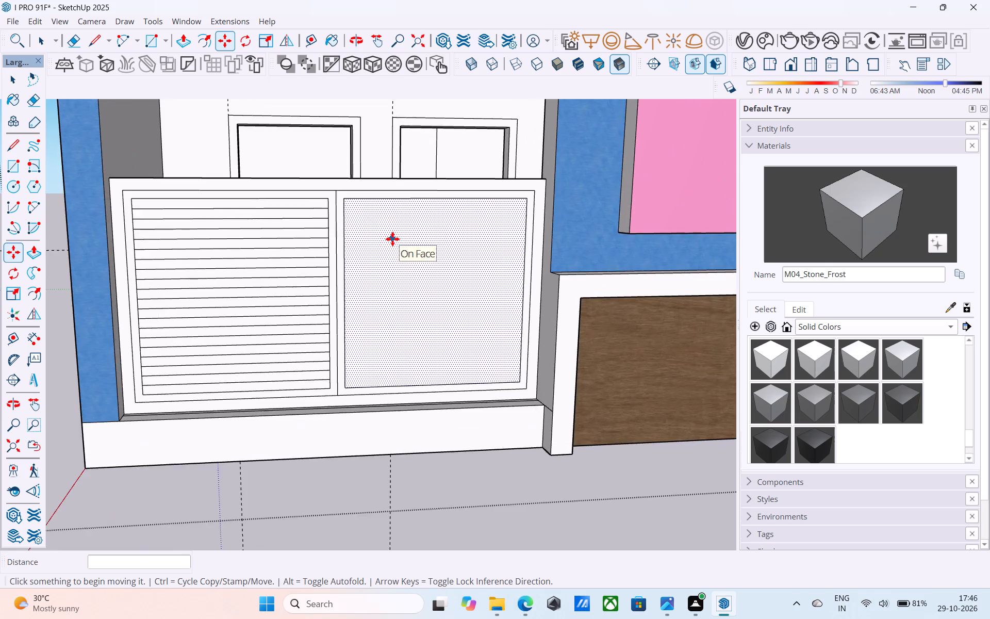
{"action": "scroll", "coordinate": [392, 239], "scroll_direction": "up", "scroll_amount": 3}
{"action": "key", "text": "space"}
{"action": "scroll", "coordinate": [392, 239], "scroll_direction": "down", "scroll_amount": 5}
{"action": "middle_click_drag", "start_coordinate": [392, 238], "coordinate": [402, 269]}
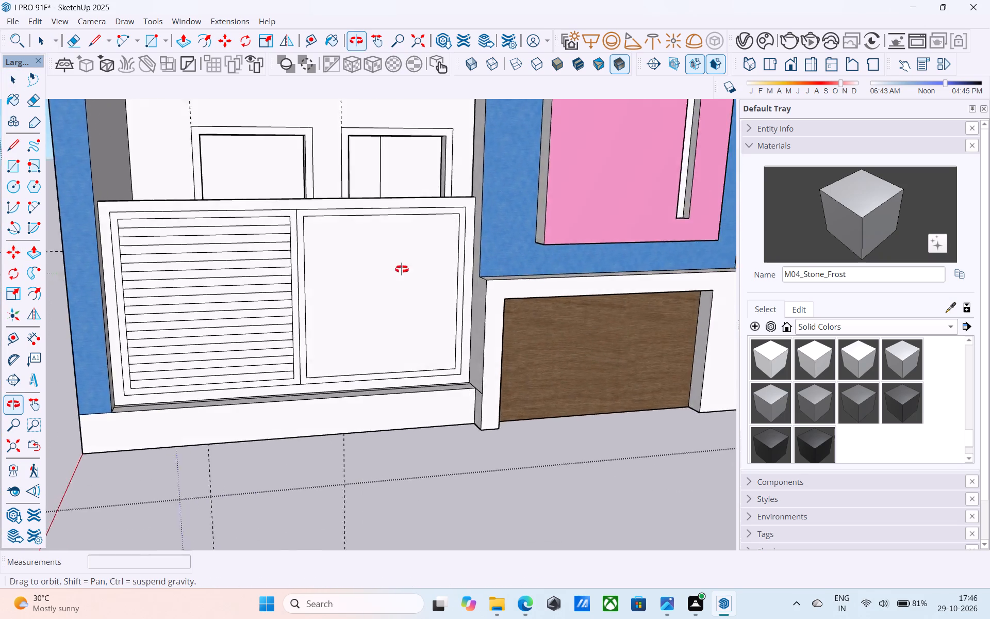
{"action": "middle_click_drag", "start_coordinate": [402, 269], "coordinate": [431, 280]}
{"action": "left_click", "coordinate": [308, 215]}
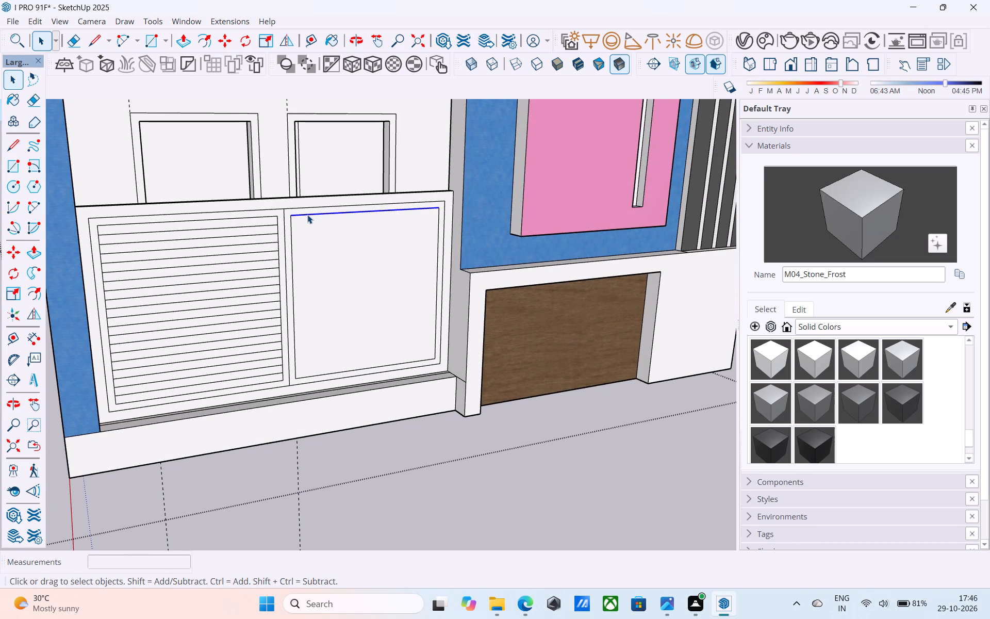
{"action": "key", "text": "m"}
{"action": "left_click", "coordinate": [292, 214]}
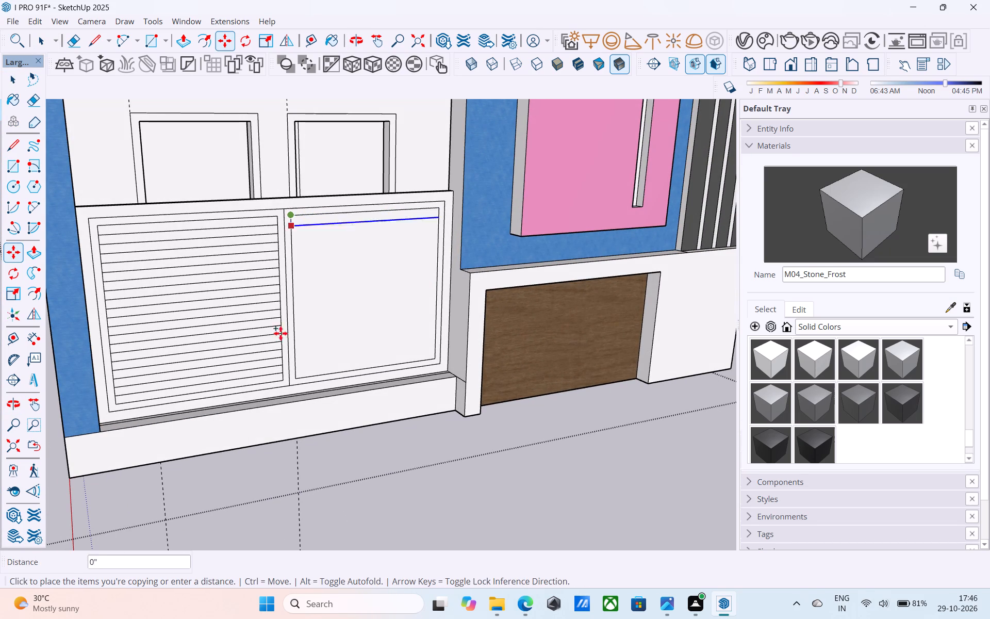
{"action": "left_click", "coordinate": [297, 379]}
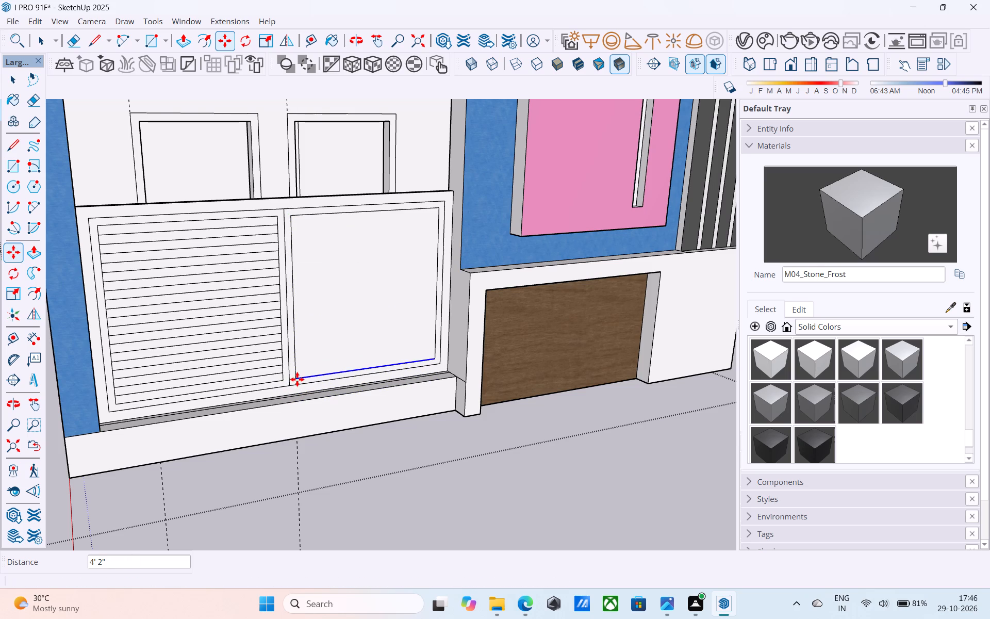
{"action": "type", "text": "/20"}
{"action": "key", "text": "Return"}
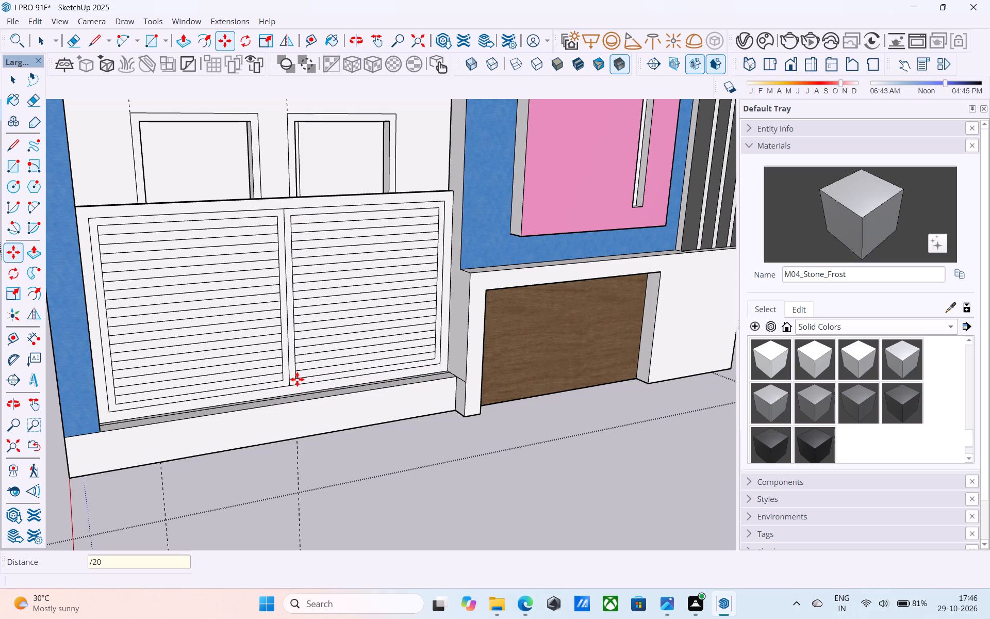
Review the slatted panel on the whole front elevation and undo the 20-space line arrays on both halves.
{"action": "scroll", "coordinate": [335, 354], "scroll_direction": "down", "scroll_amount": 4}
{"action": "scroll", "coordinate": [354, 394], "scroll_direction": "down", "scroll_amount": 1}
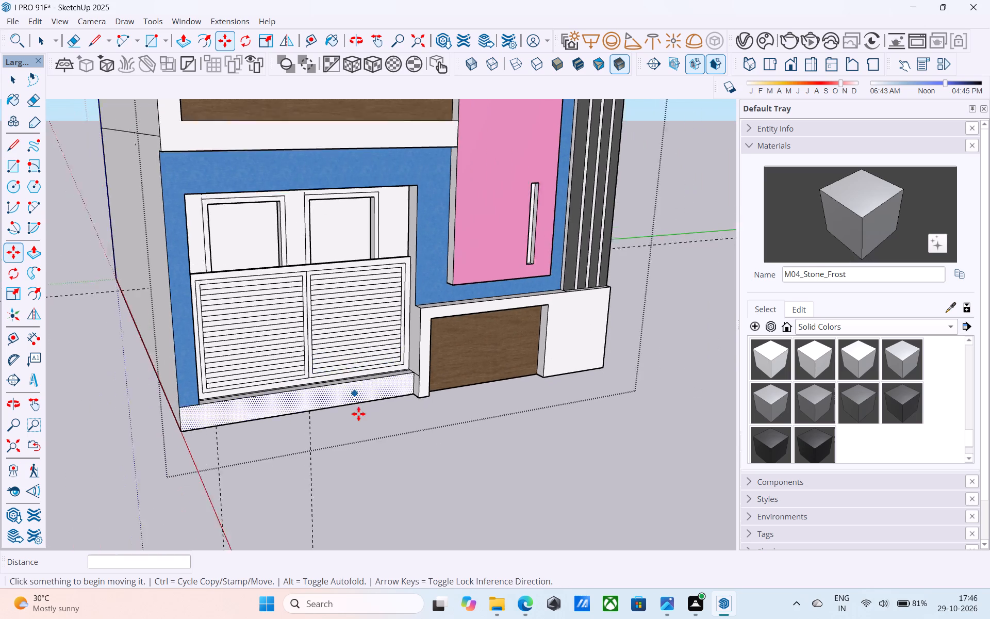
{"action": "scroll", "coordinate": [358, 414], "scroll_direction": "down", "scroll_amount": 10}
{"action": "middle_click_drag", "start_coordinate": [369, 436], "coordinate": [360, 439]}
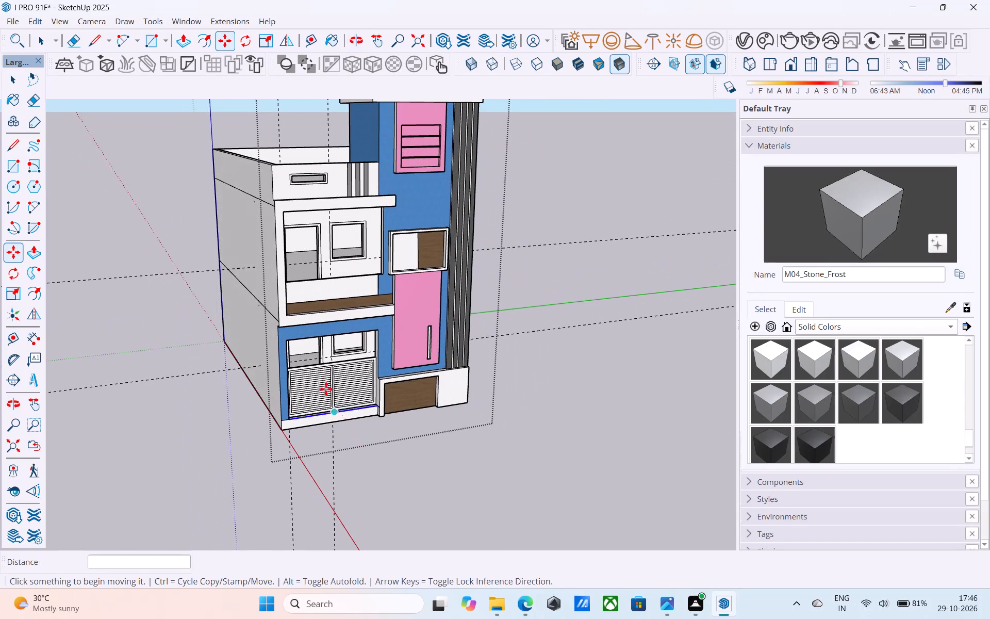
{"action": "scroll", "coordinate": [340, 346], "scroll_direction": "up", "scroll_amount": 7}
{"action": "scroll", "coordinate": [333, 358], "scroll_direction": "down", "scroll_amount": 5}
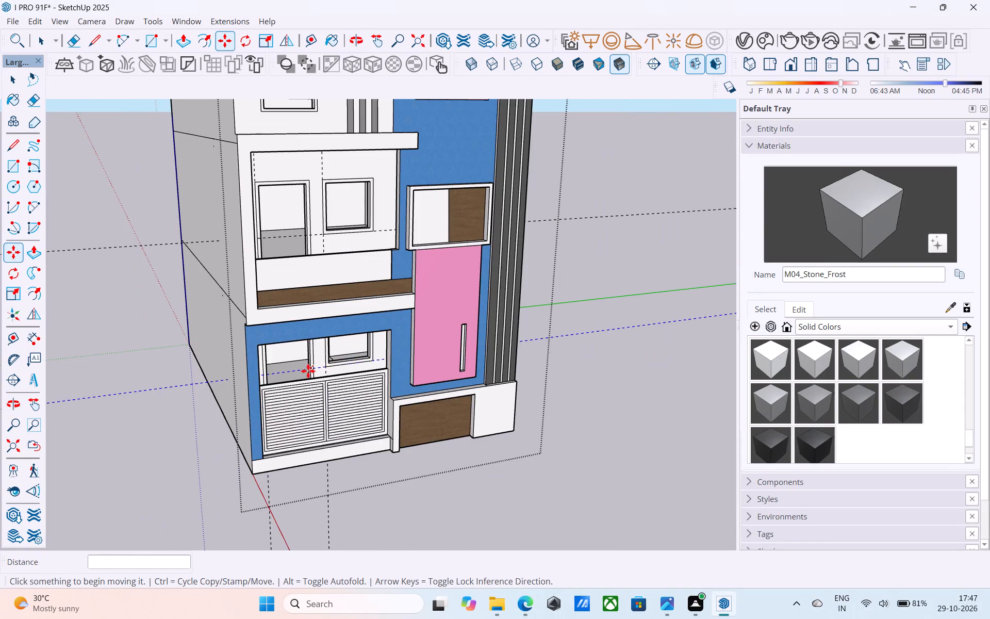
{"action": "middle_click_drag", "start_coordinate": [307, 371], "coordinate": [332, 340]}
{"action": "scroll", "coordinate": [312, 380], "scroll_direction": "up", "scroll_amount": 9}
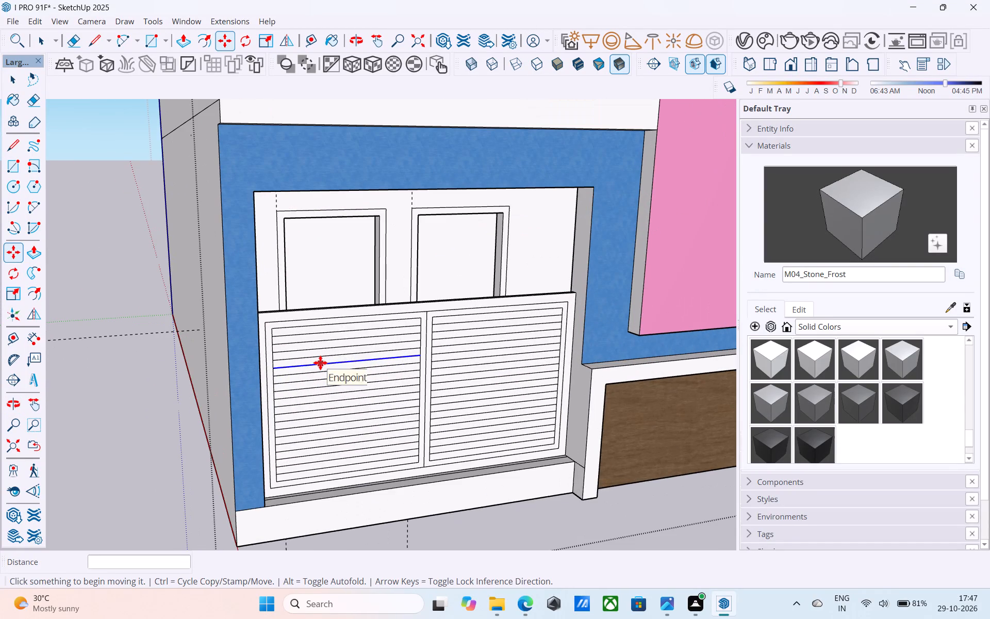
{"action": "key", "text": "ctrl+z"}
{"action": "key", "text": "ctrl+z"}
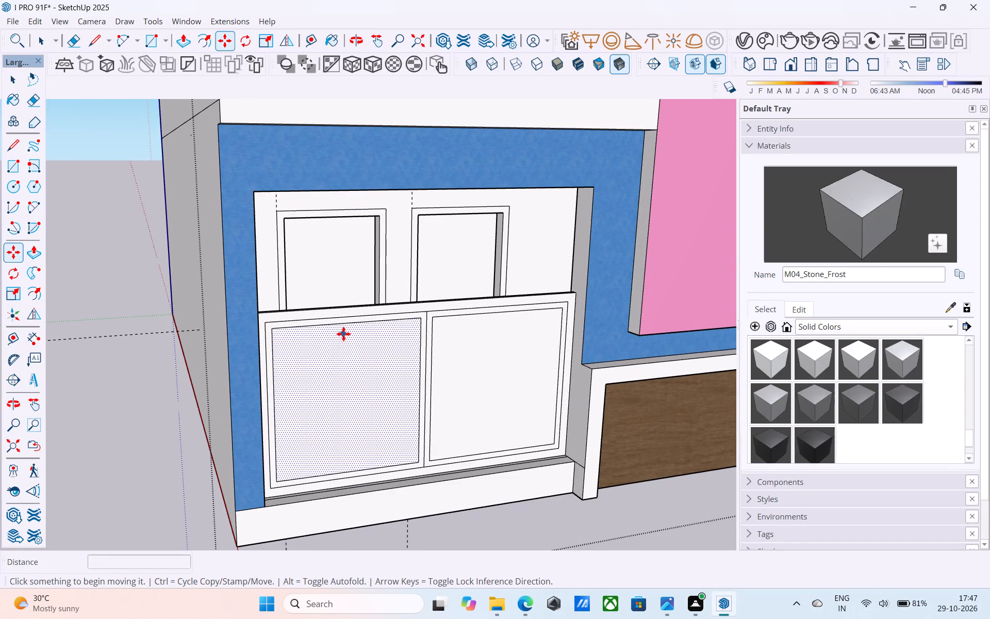
Copy the farther half's inner top edge down 4' 2" to its bottom edge, divided into 21 equal spaces.
{"action": "key", "text": "space"}
{"action": "scroll", "coordinate": [343, 334], "scroll_direction": "up", "scroll_amount": 3}
{"action": "left_click", "coordinate": [344, 321]}
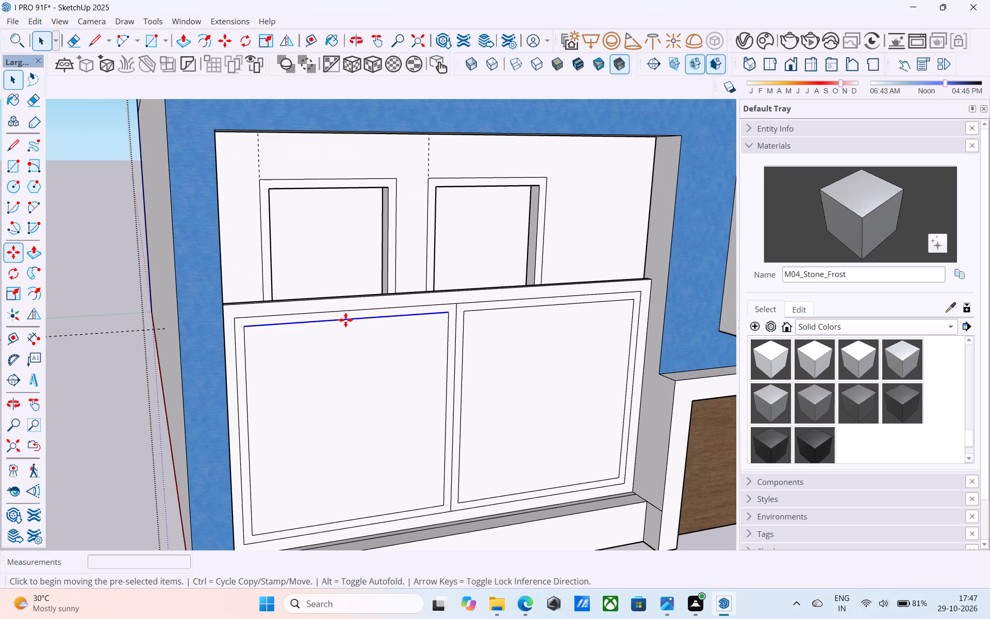
{"action": "key", "text": "m"}
{"action": "left_click", "coordinate": [447, 313]}
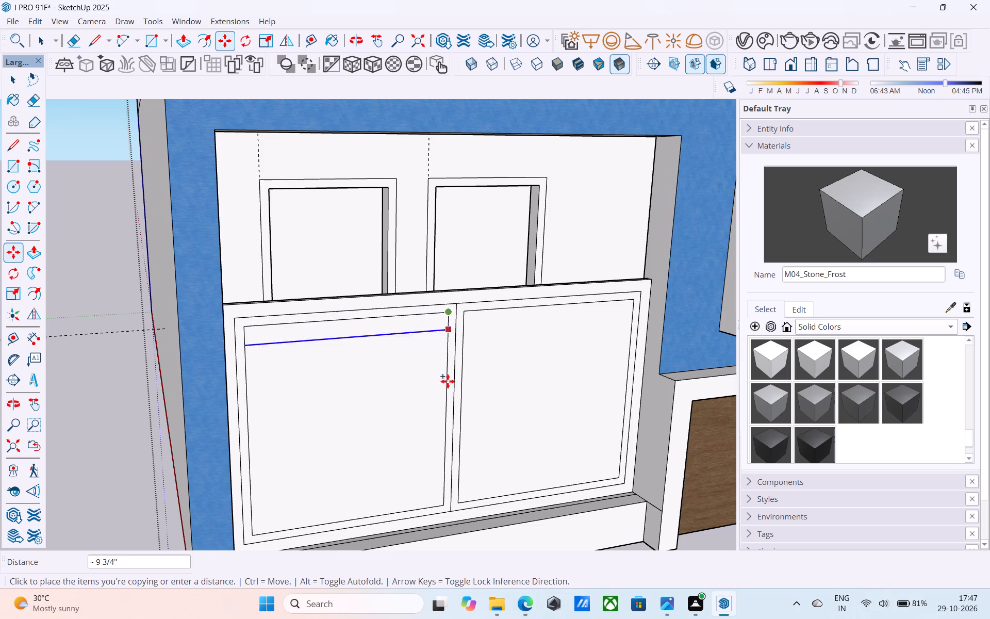
{"action": "left_click", "coordinate": [442, 506]}
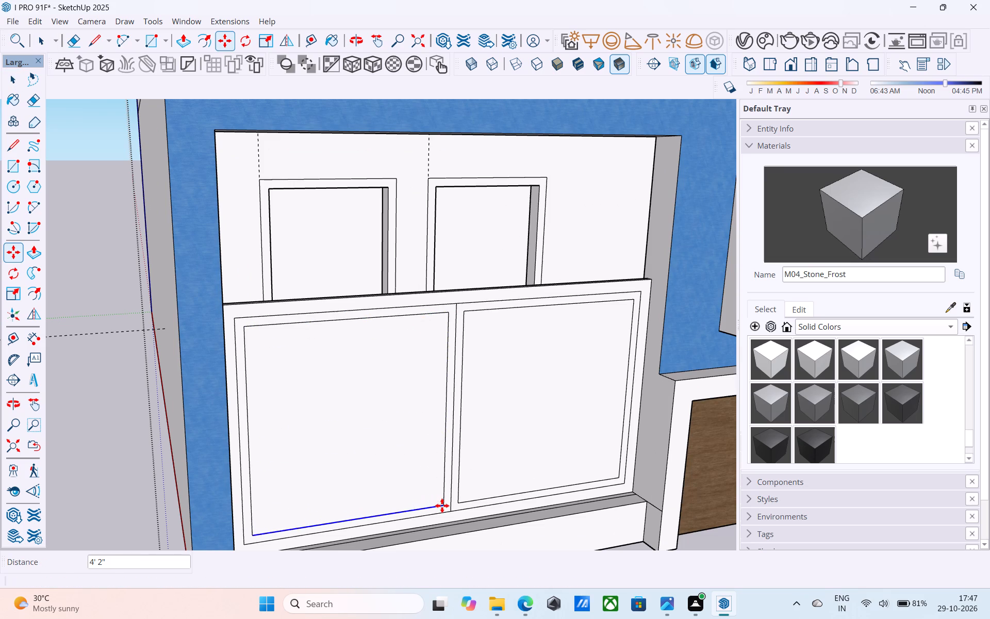
{"action": "type", "text": "/21"}
{"action": "key", "text": "Return"}
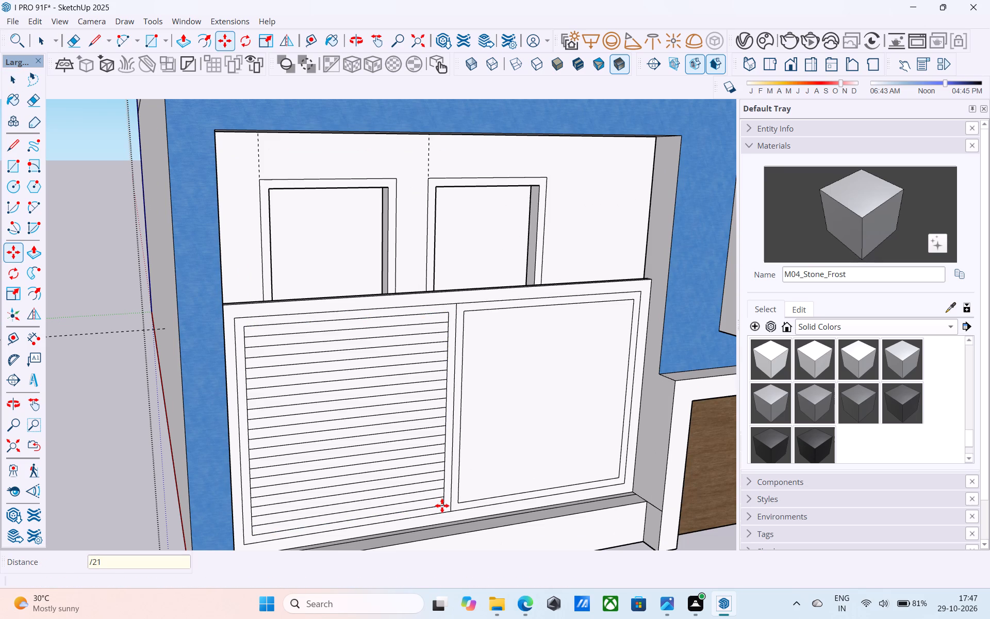
Copy the inner top edge of the half nearer the tower down to its bottom edge, divided into 21 equal spaces.
{"action": "key", "text": "space"}
{"action": "left_click", "coordinate": [476, 313]}
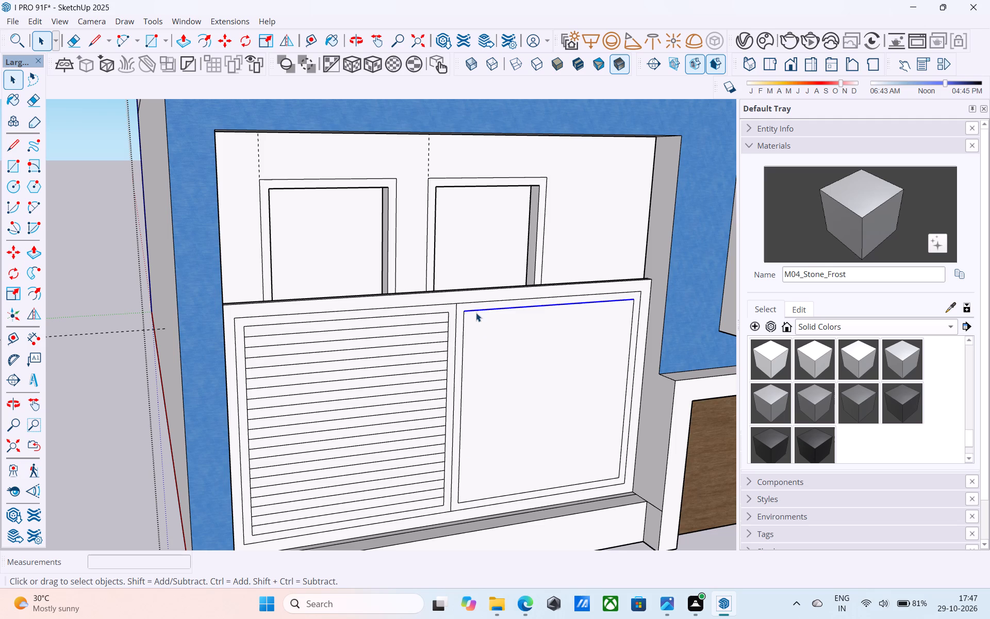
{"action": "key", "text": "m"}
{"action": "left_click", "coordinate": [466, 307]}
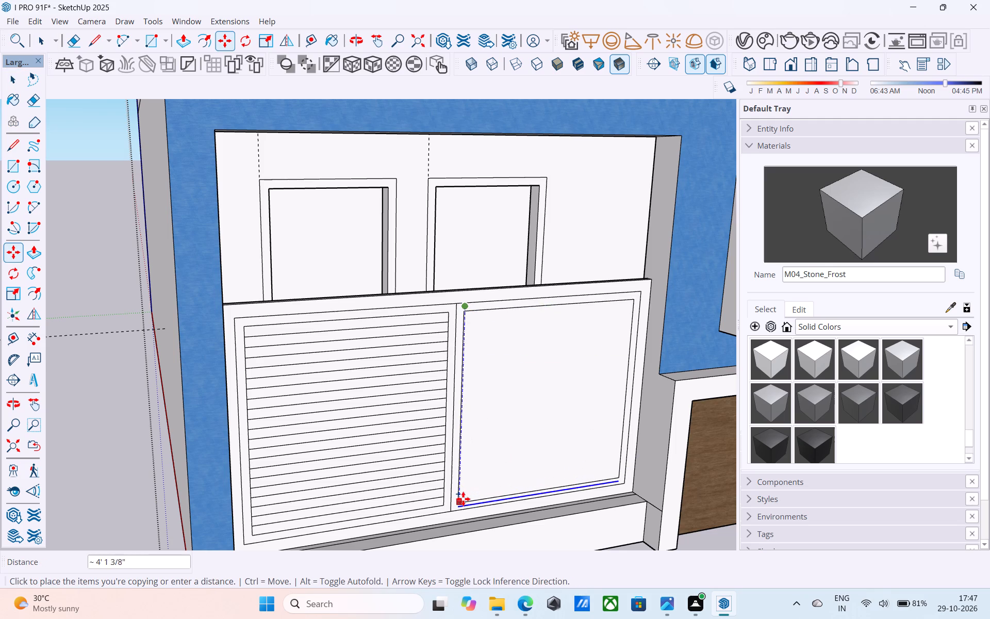
{"action": "scroll", "coordinate": [463, 499], "scroll_direction": "up", "scroll_amount": 9}
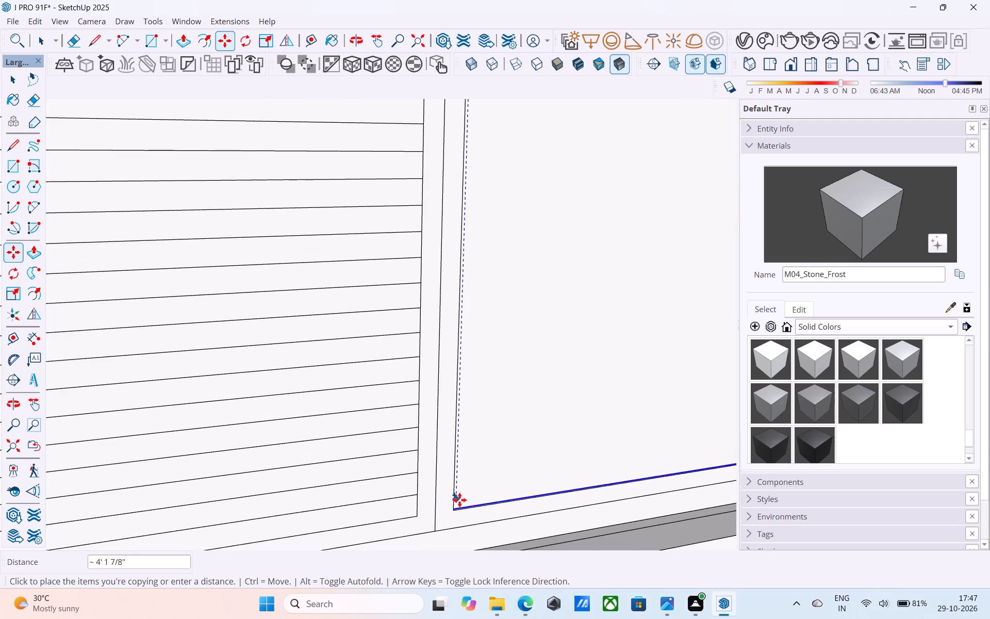
{"action": "key", "text": "space"}
{"action": "scroll", "coordinate": [458, 497], "scroll_direction": "down", "scroll_amount": 9}
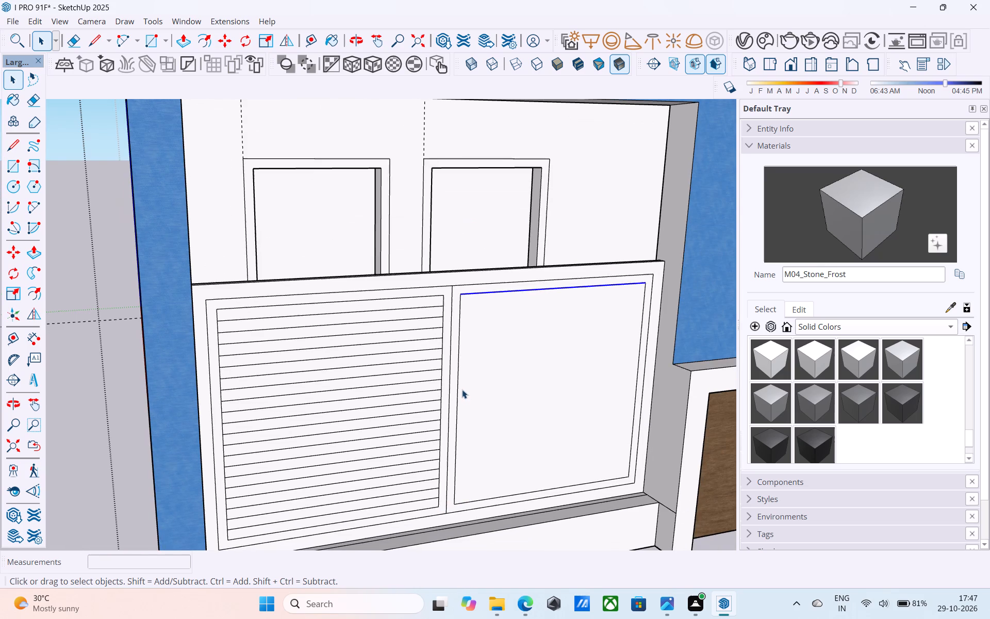
{"action": "key", "text": "m"}
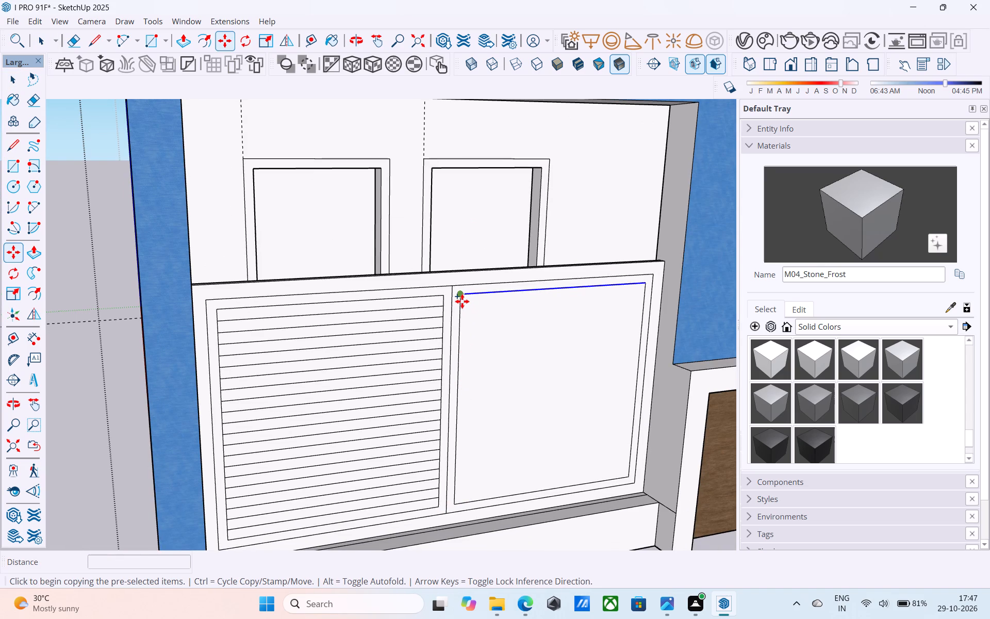
{"action": "left_click", "coordinate": [461, 295]}
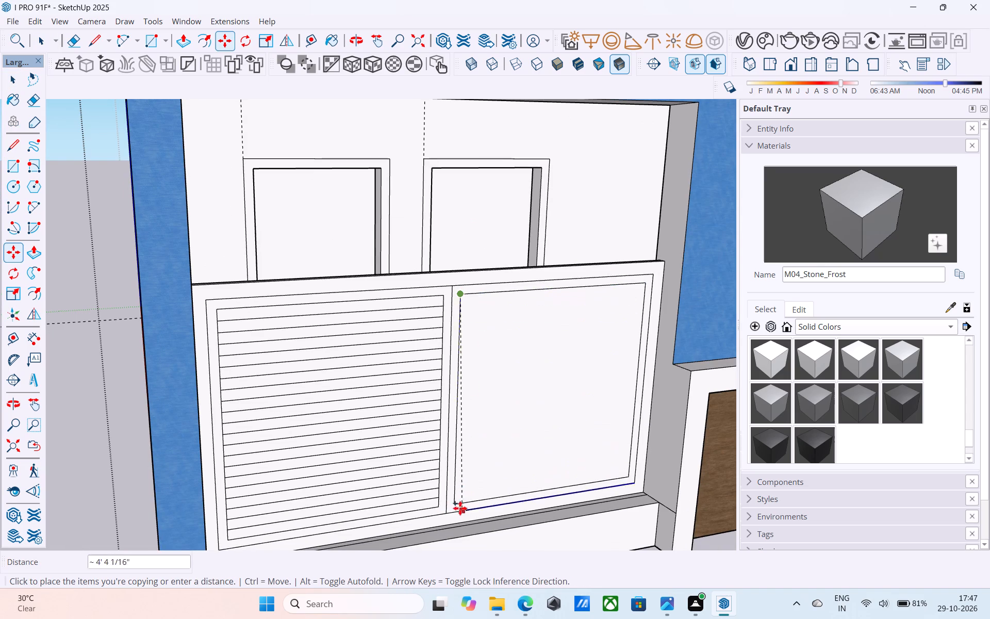
{"action": "left_click", "coordinate": [453, 506]}
{"action": "type", "text": "/21"}
{"action": "key", "text": "Return"}
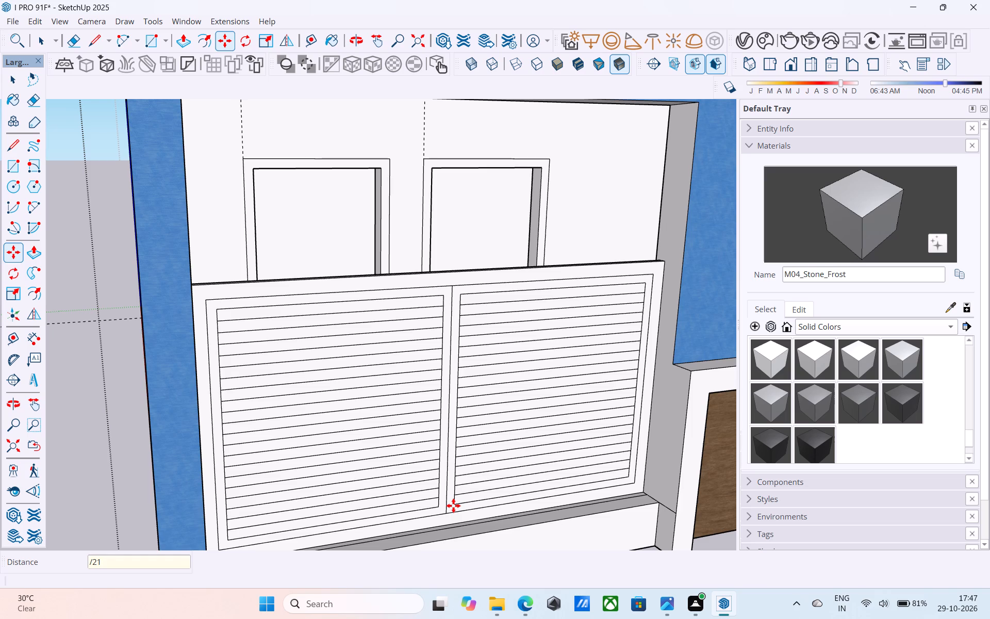
Examine the newly divided porch panel on the front elevation from several angles.
{"action": "scroll", "coordinate": [453, 506], "scroll_direction": "down", "scroll_amount": 5}
{"action": "key", "text": "space"}
{"action": "scroll", "coordinate": [453, 503], "scroll_direction": "down", "scroll_amount": 3}
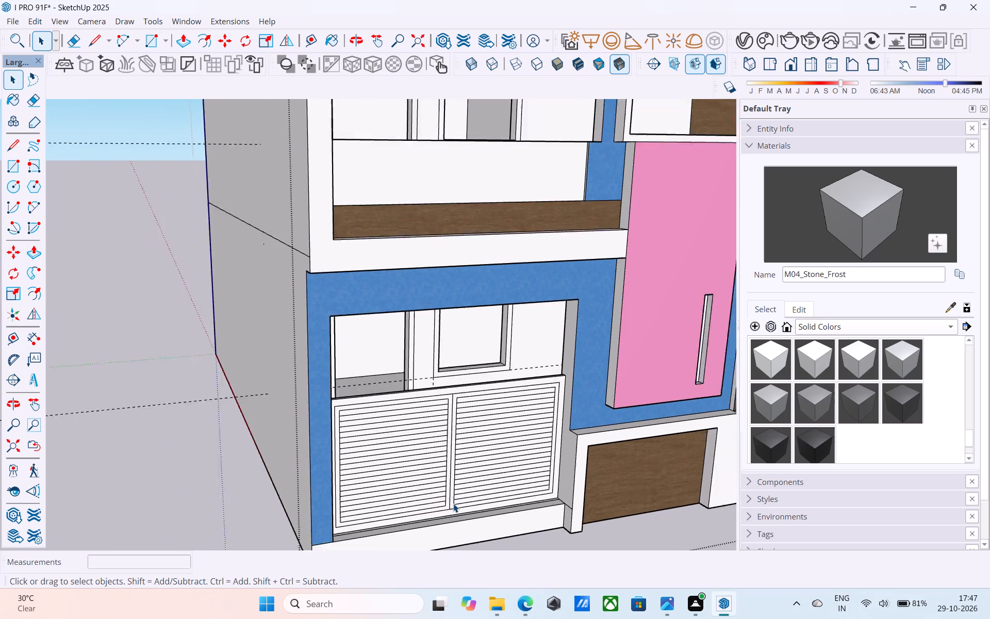
{"action": "scroll", "coordinate": [453, 503], "scroll_direction": "down", "scroll_amount": 2}
{"action": "middle_click_drag", "start_coordinate": [453, 503], "coordinate": [433, 461], "text": "shift"}
{"action": "scroll", "coordinate": [351, 356], "scroll_direction": "up", "scroll_amount": 6}
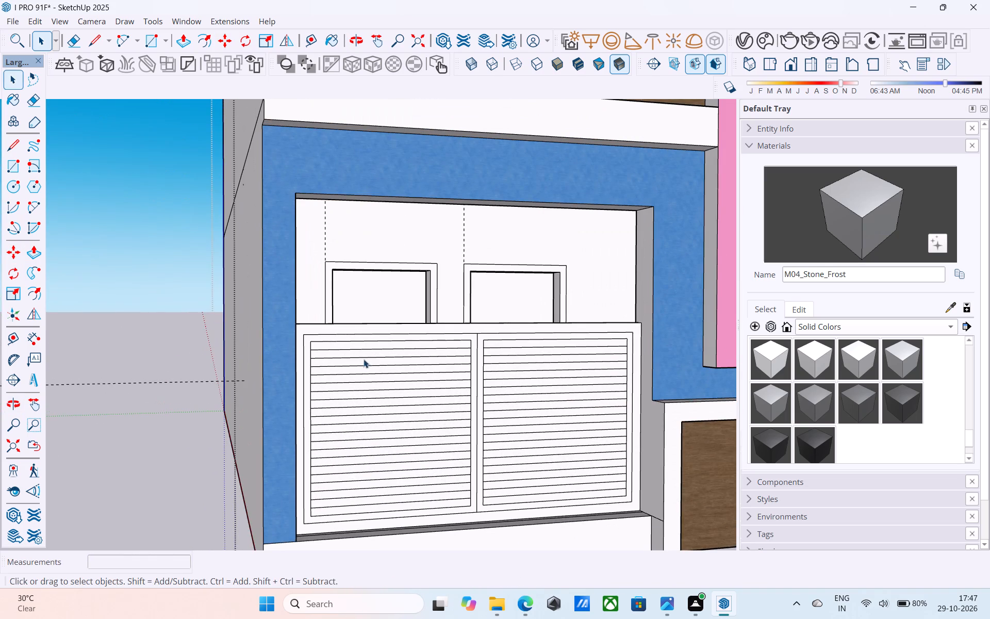
{"action": "middle_click_drag", "start_coordinate": [426, 365], "coordinate": [406, 440], "text": "shift"}
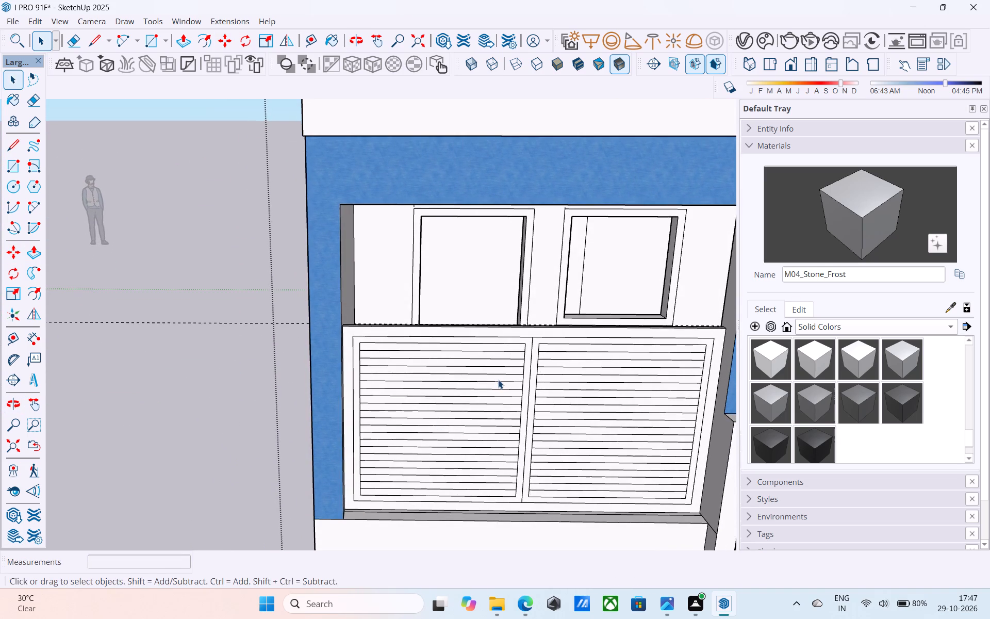
{"action": "middle_click_drag", "start_coordinate": [497, 379], "coordinate": [463, 384], "text": "shift"}
Push the top strip of the panel's farther half back 1 1/2" to cut it through as an opening.
{"action": "scroll", "coordinate": [453, 376], "scroll_direction": "up", "scroll_amount": 4}
{"action": "left_click", "coordinate": [453, 341]}
{"action": "scroll", "coordinate": [453, 341], "scroll_direction": "up", "scroll_amount": 1}
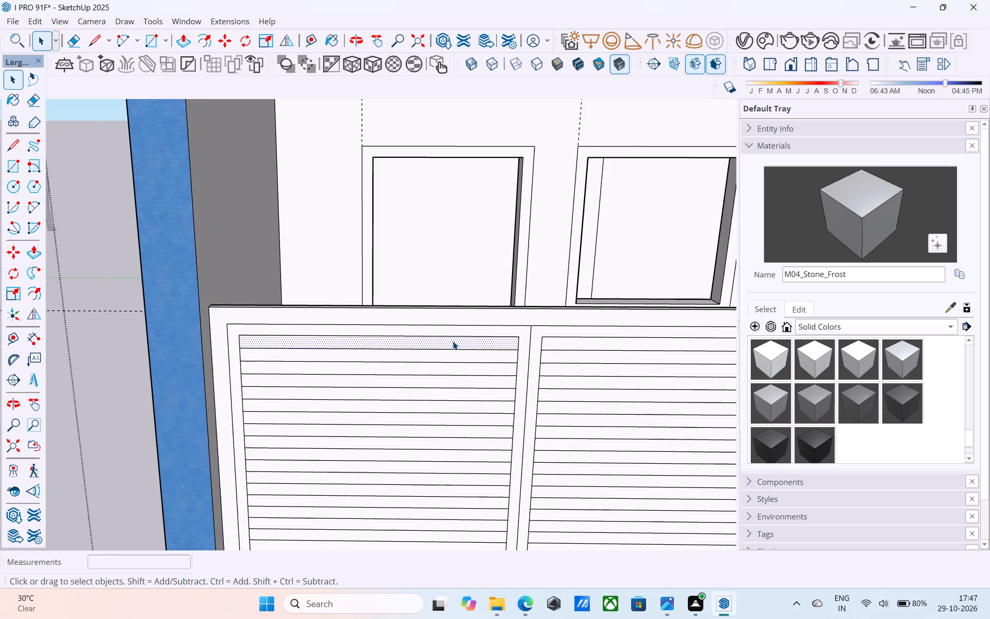
{"action": "middle_click_drag", "start_coordinate": [453, 341], "coordinate": [432, 329], "text": "shift"}
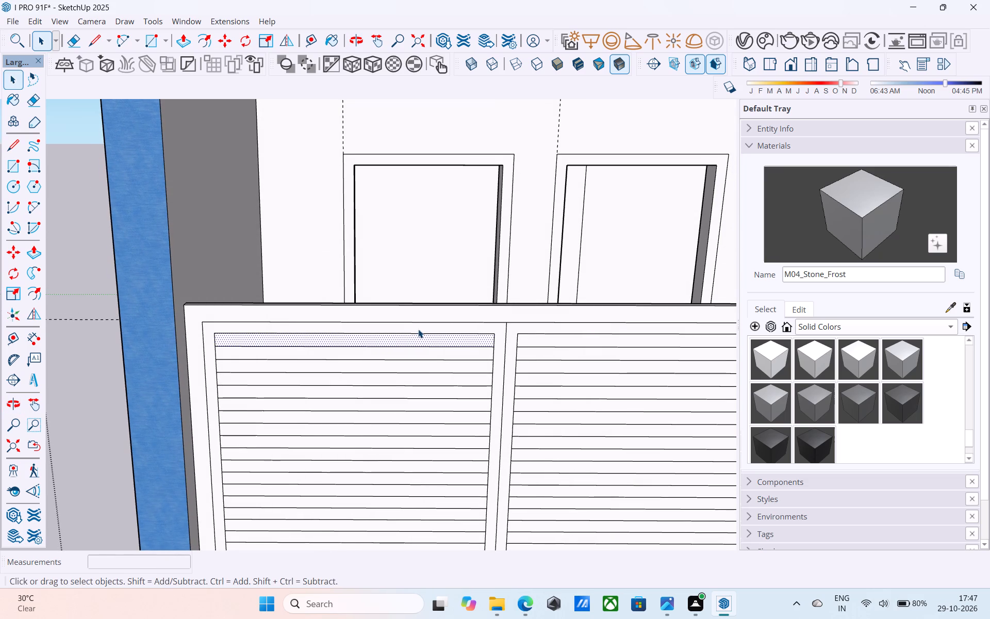
{"action": "scroll", "coordinate": [356, 339], "scroll_direction": "up", "scroll_amount": 3}
{"action": "left_click", "coordinate": [357, 325]}
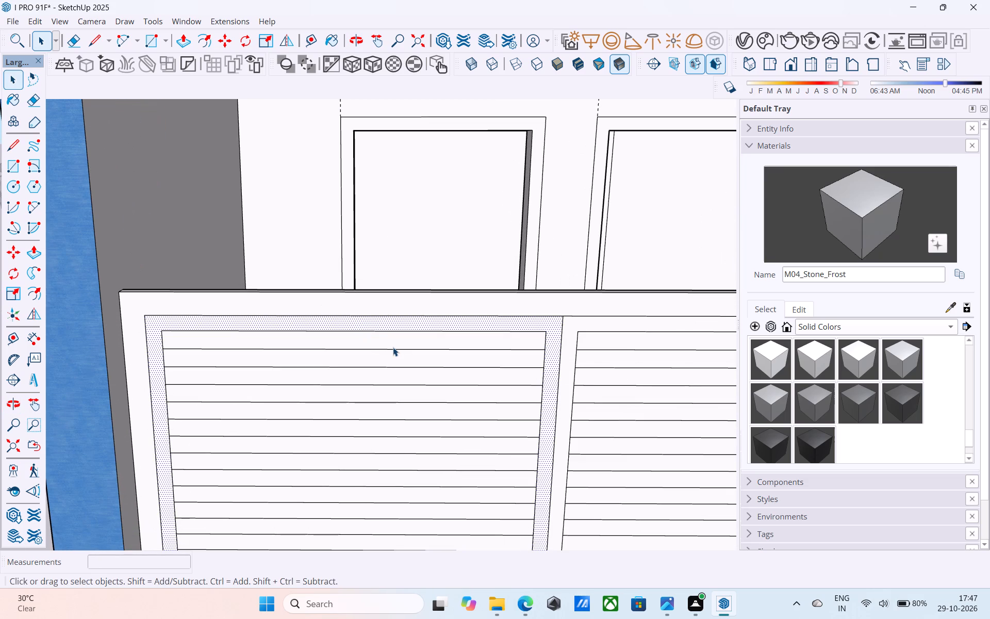
{"action": "left_click", "coordinate": [393, 347]}
{"action": "key", "text": "p"}
{"action": "scroll", "coordinate": [395, 347], "scroll_direction": "up", "scroll_amount": 2}
{"action": "left_click", "coordinate": [395, 347]}
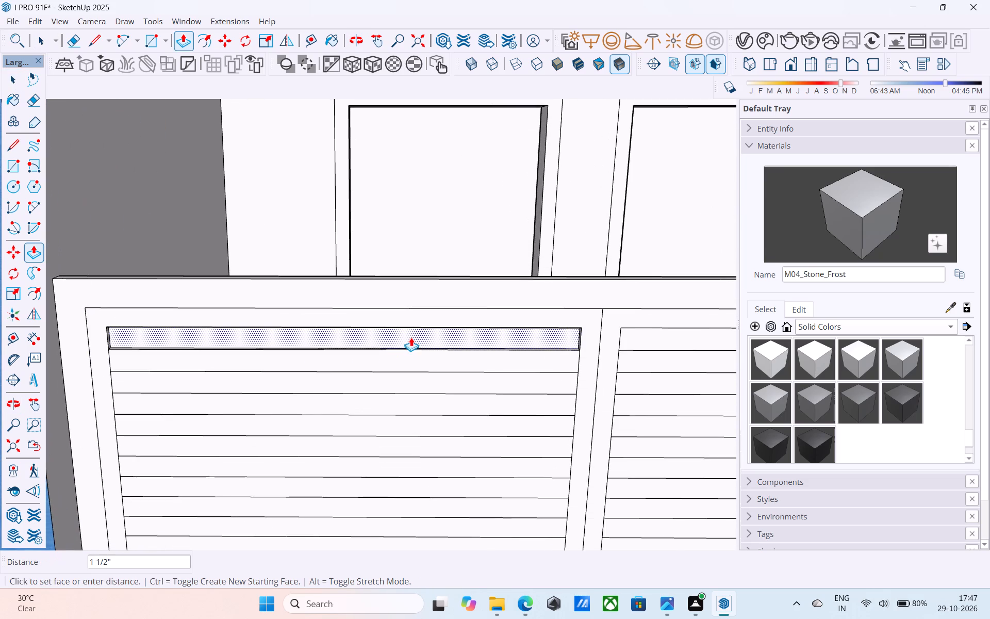
{"action": "left_click", "coordinate": [416, 334]}
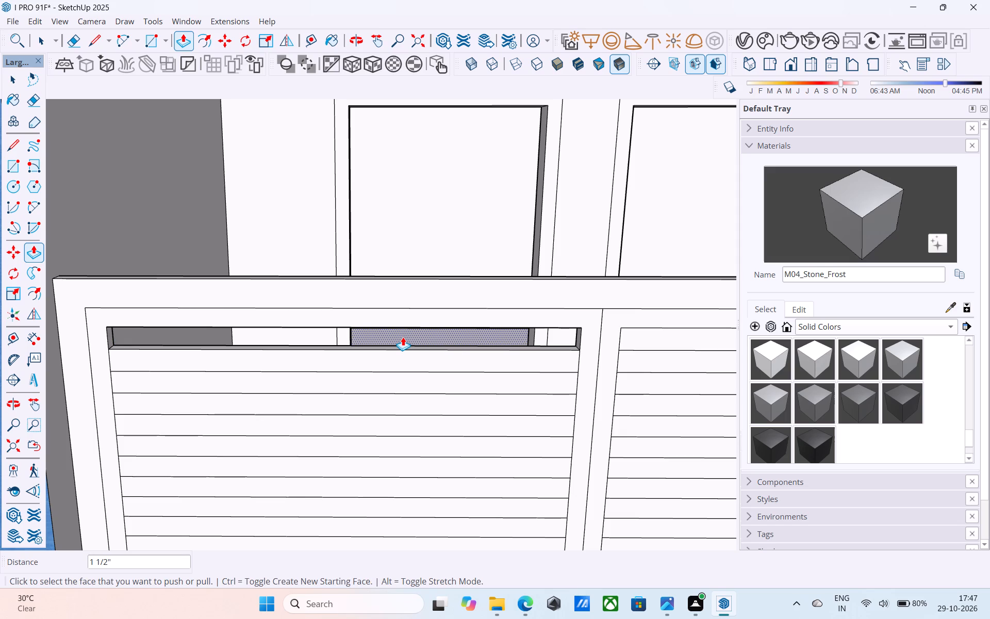
Push the next five alternate strips below it in the farther half through by the same 1 1/2" depth.
{"action": "scroll", "coordinate": [407, 363], "scroll_direction": "down", "scroll_amount": 1}
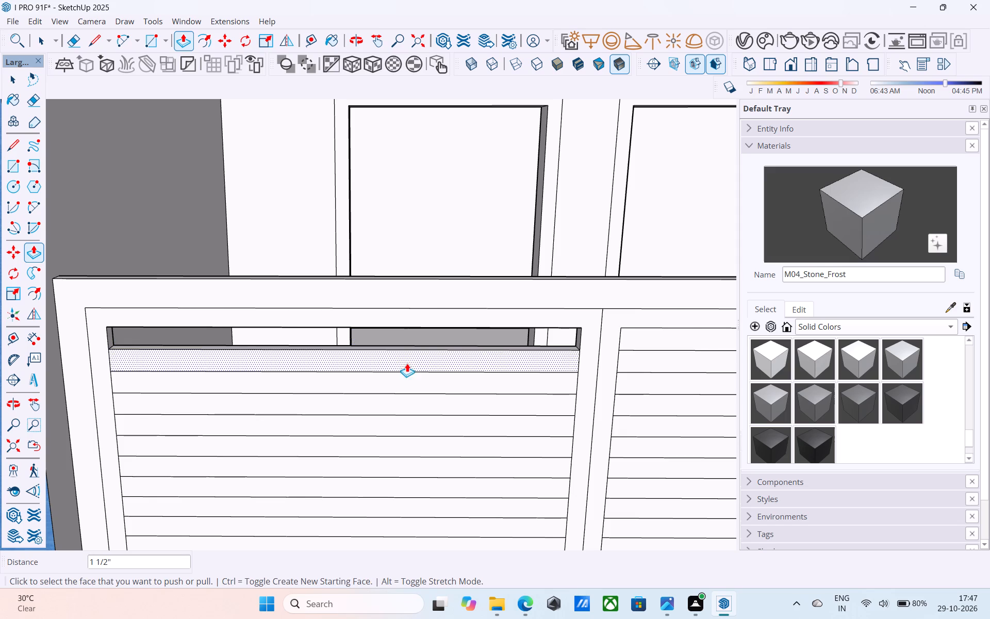
{"action": "double_click", "coordinate": [382, 378]}
{"action": "scroll", "coordinate": [384, 360], "scroll_direction": "down", "scroll_amount": 5}
{"action": "middle_click_drag", "start_coordinate": [383, 363], "coordinate": [380, 322]}
{"action": "scroll", "coordinate": [380, 322], "scroll_direction": "up", "scroll_amount": 1}
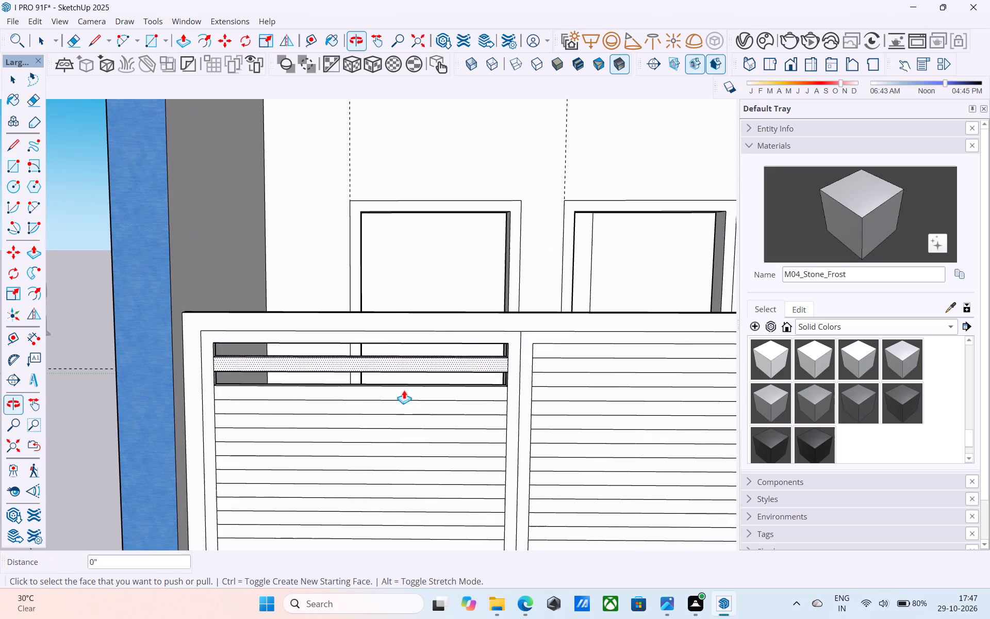
{"action": "double_click", "coordinate": [408, 403]}
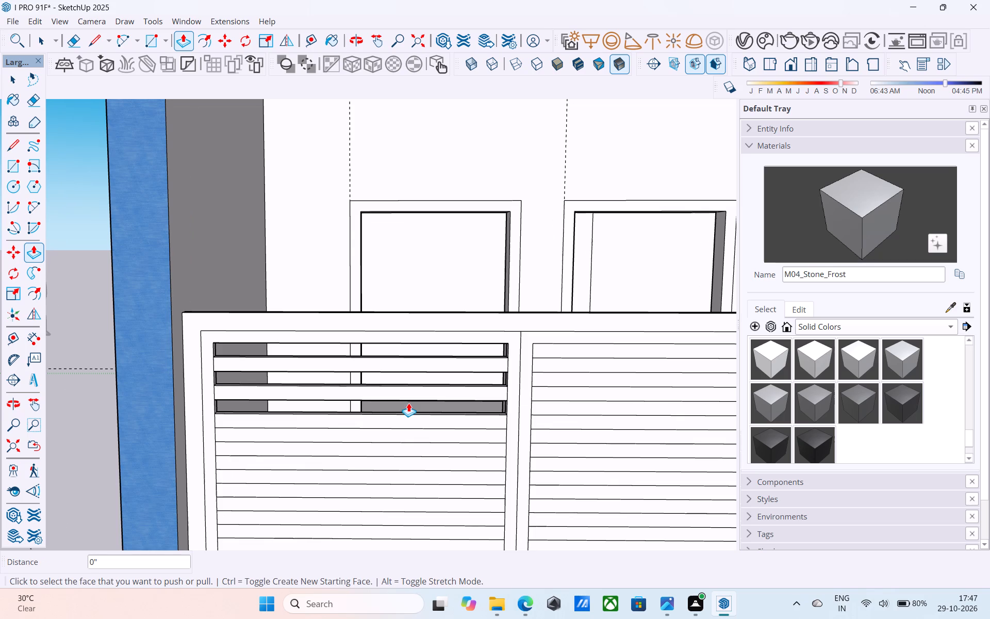
{"action": "scroll", "coordinate": [403, 409], "scroll_direction": "down", "scroll_amount": 6}
{"action": "middle_click_drag", "start_coordinate": [402, 410], "coordinate": [380, 392]}
{"action": "scroll", "coordinate": [390, 431], "scroll_direction": "up", "scroll_amount": 10}
{"action": "double_click", "coordinate": [420, 403]}
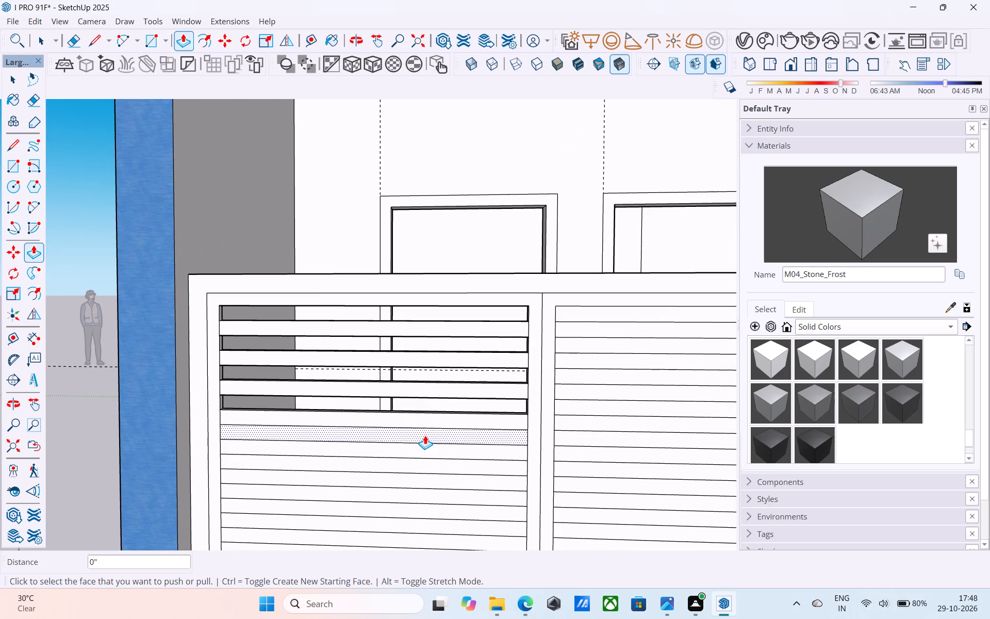
{"action": "double_click", "coordinate": [425, 435]}
{"action": "scroll", "coordinate": [409, 313], "scroll_direction": "down", "scroll_amount": 6}
{"action": "scroll", "coordinate": [440, 401], "scroll_direction": "up", "scroll_amount": 6}
{"action": "scroll", "coordinate": [423, 342], "scroll_direction": "up", "scroll_amount": 4}
{"action": "double_click", "coordinate": [423, 342]}
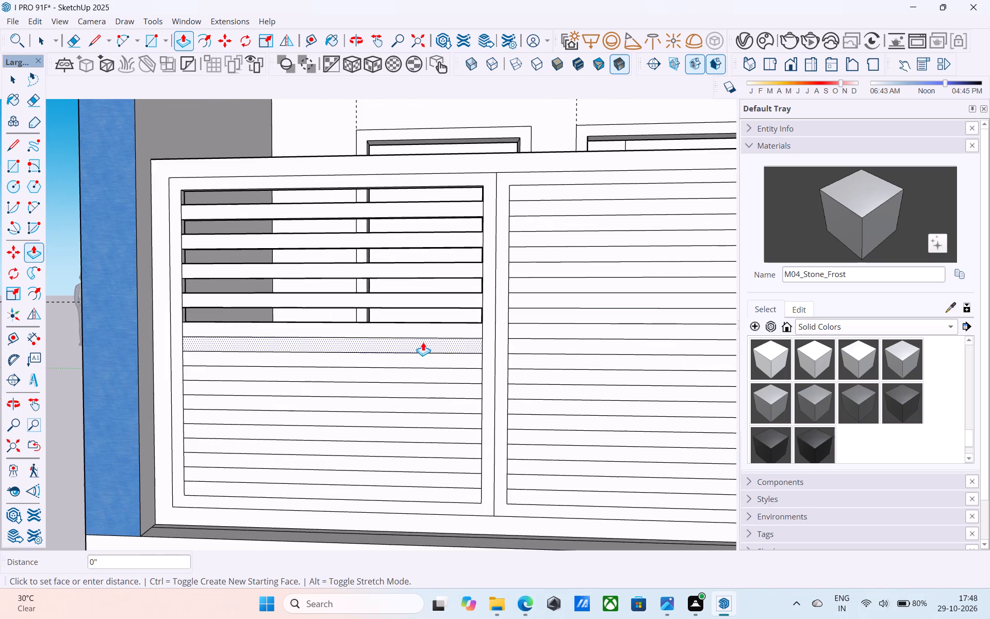
Push the remaining five alternate strips in the farther half through by the same depth, down to its bottom edge.
{"action": "scroll", "coordinate": [425, 312], "scroll_direction": "down", "scroll_amount": 6}
{"action": "scroll", "coordinate": [420, 351], "scroll_direction": "up", "scroll_amount": 11}
{"action": "middle_click_drag", "start_coordinate": [427, 299], "coordinate": [427, 315]}
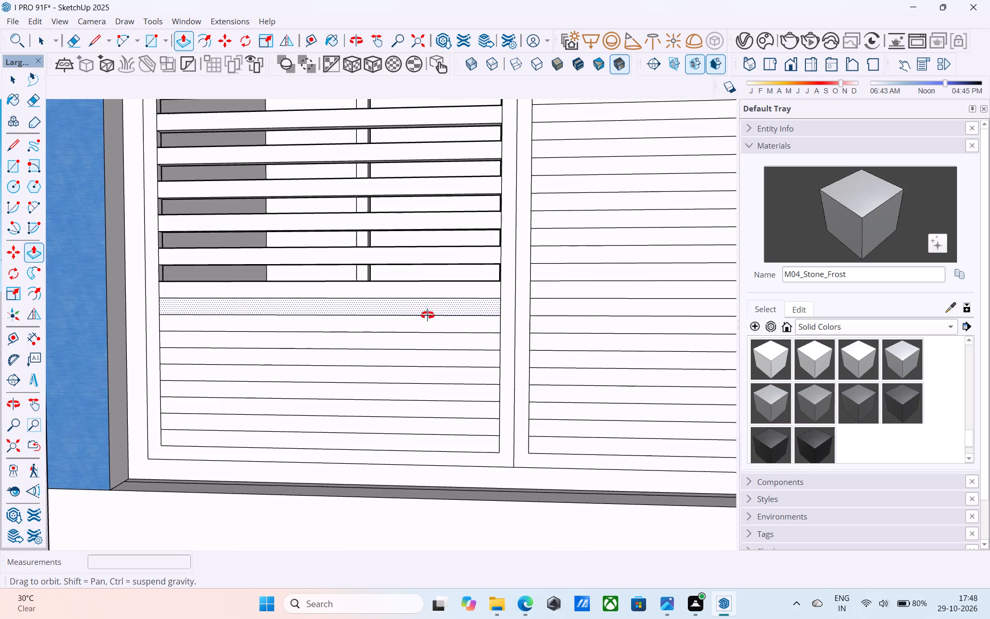
{"action": "middle_click_drag", "start_coordinate": [427, 315], "coordinate": [318, 434]}
{"action": "scroll", "coordinate": [433, 335], "scroll_direction": "up", "scroll_amount": 2}
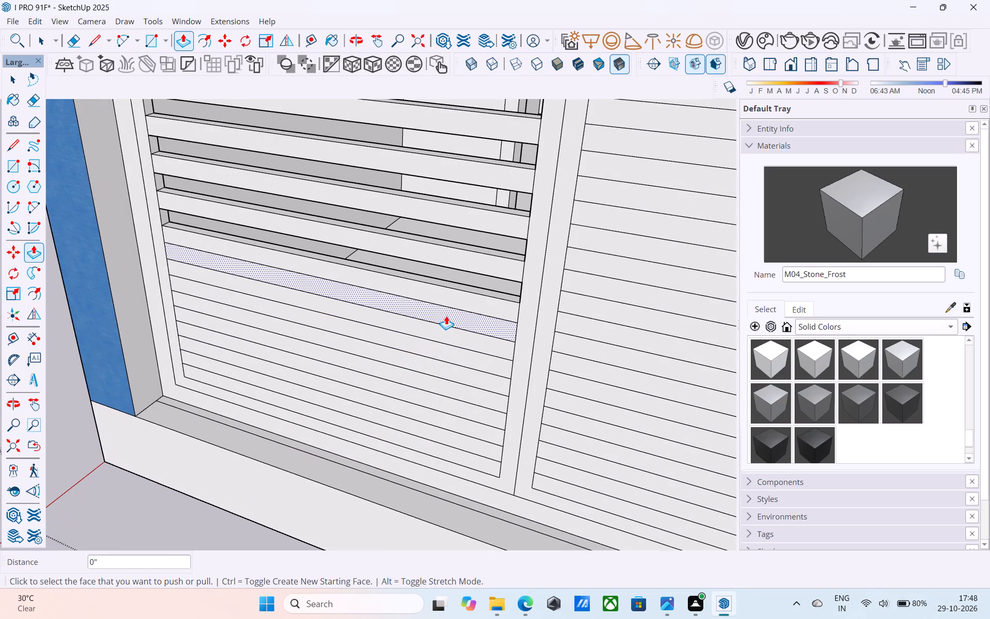
{"action": "double_click", "coordinate": [447, 315]}
{"action": "double_click", "coordinate": [451, 359]}
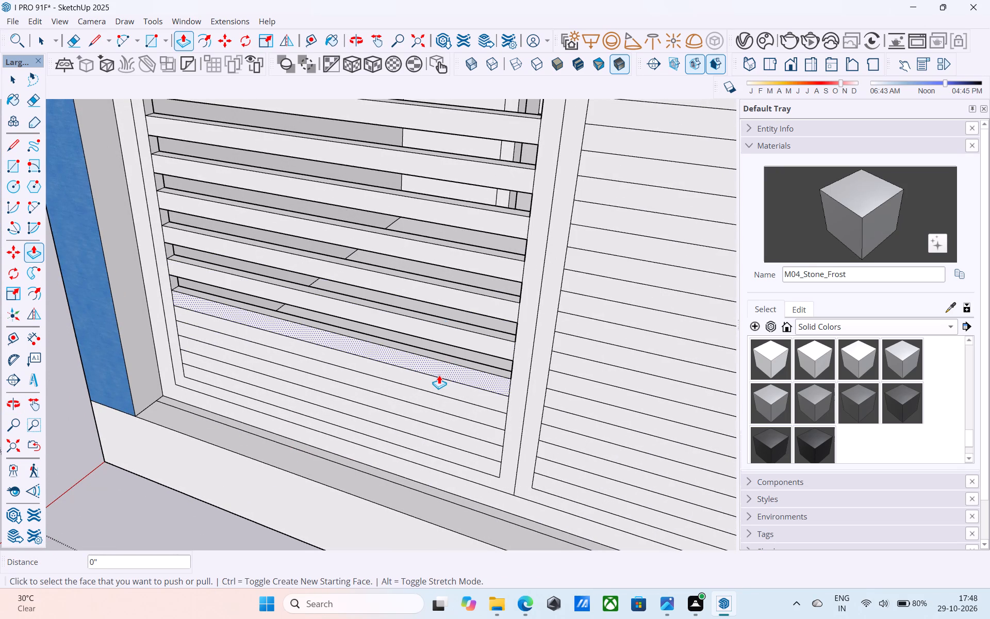
{"action": "double_click", "coordinate": [434, 380]}
{"action": "double_click", "coordinate": [420, 413]}
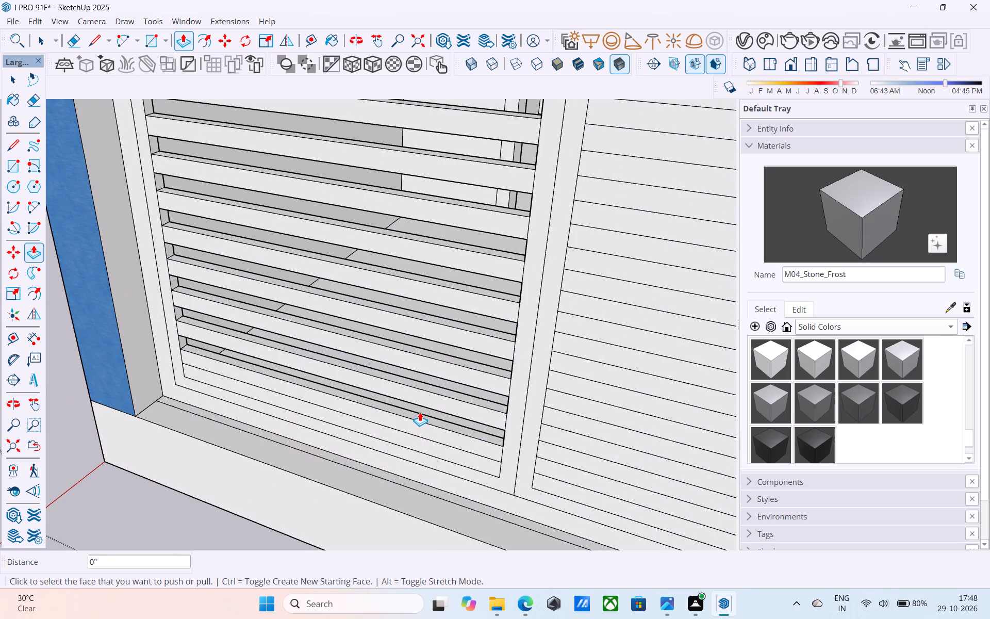
{"action": "double_click", "coordinate": [418, 438]}
Push the first six alternate strips in the half nearer the tower through by the same depth, starting at its top strip.
{"action": "scroll", "coordinate": [271, 465], "scroll_direction": "down", "scroll_amount": 5}
{"action": "middle_click_drag", "start_coordinate": [269, 465], "coordinate": [281, 430]}
{"action": "scroll", "coordinate": [530, 235], "scroll_direction": "up", "scroll_amount": 5}
{"action": "double_click", "coordinate": [509, 221]}
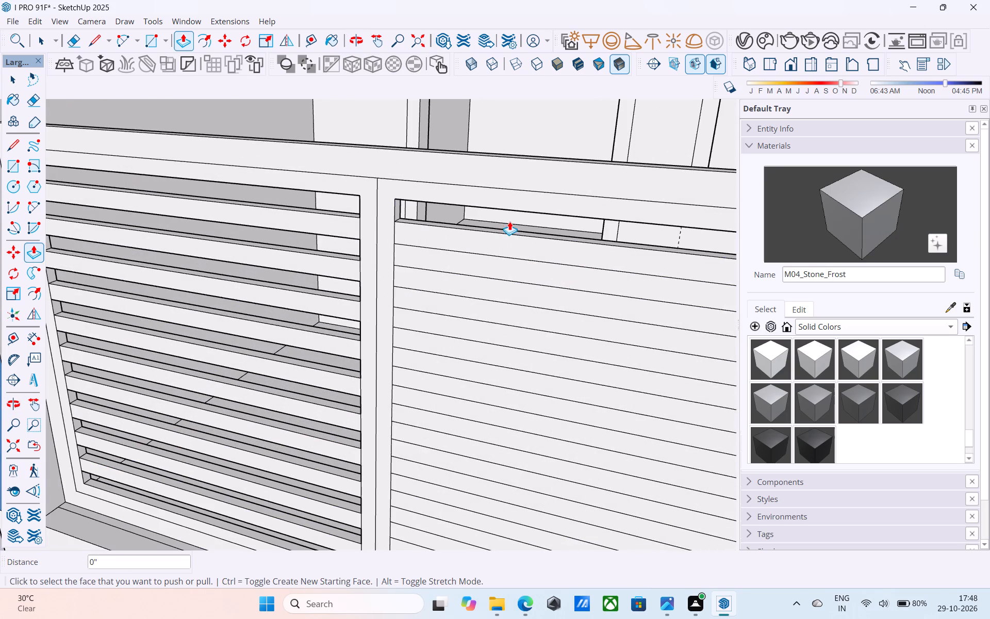
{"action": "double_click", "coordinate": [459, 268]}
{"action": "double_click", "coordinate": [443, 300]}
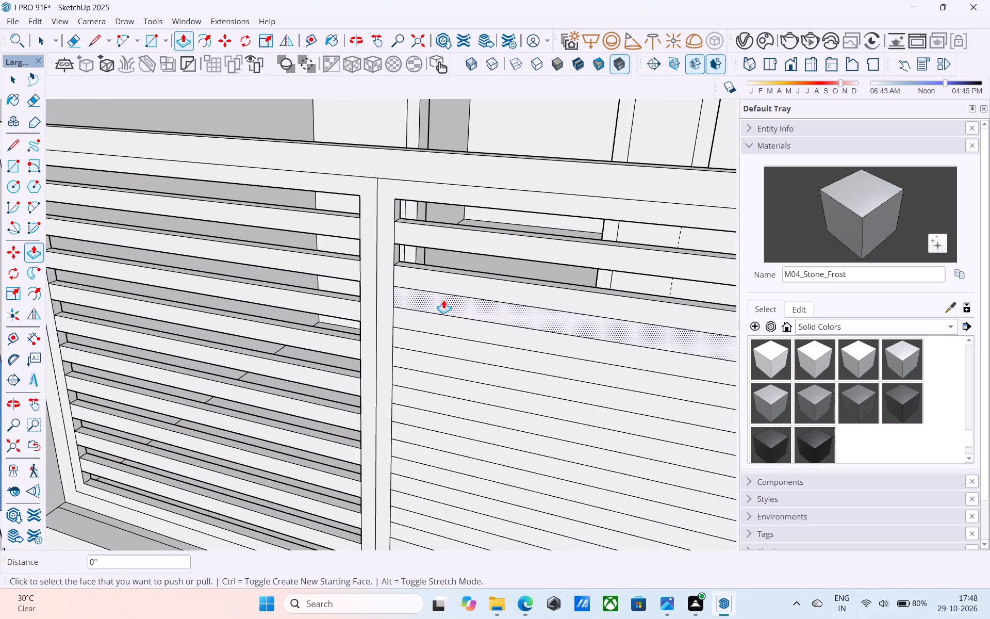
{"action": "double_click", "coordinate": [435, 345]}
{"action": "scroll", "coordinate": [390, 235], "scroll_direction": "down", "scroll_amount": 6}
{"action": "scroll", "coordinate": [408, 296], "scroll_direction": "up", "scroll_amount": 7}
{"action": "scroll", "coordinate": [394, 347], "scroll_direction": "down", "scroll_amount": 3}
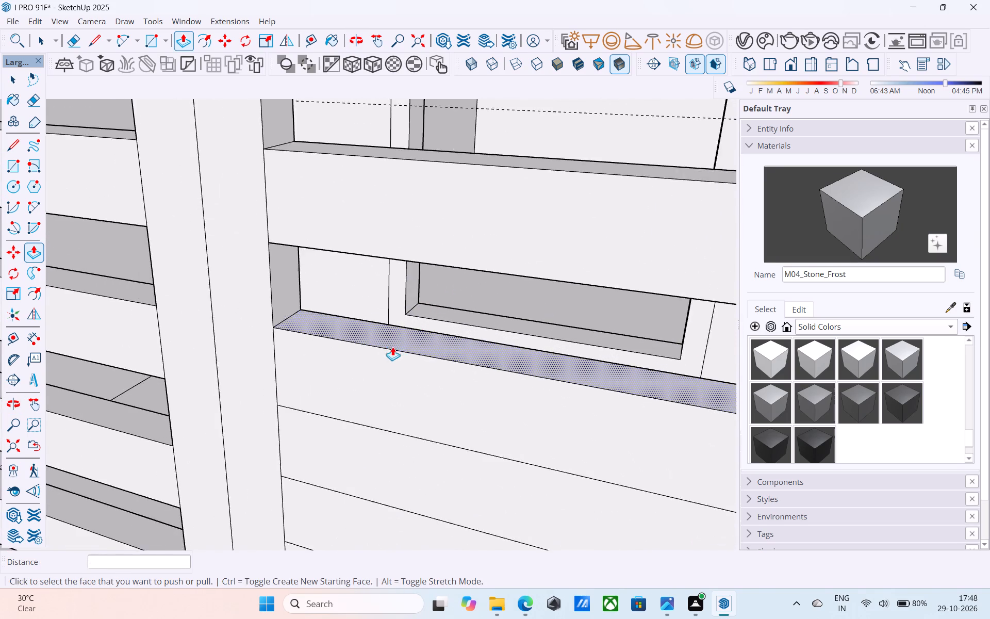
{"action": "scroll", "coordinate": [392, 347], "scroll_direction": "down", "scroll_amount": 13}
{"action": "double_click", "coordinate": [386, 345]}
{"action": "scroll", "coordinate": [411, 254], "scroll_direction": "down", "scroll_amount": 7}
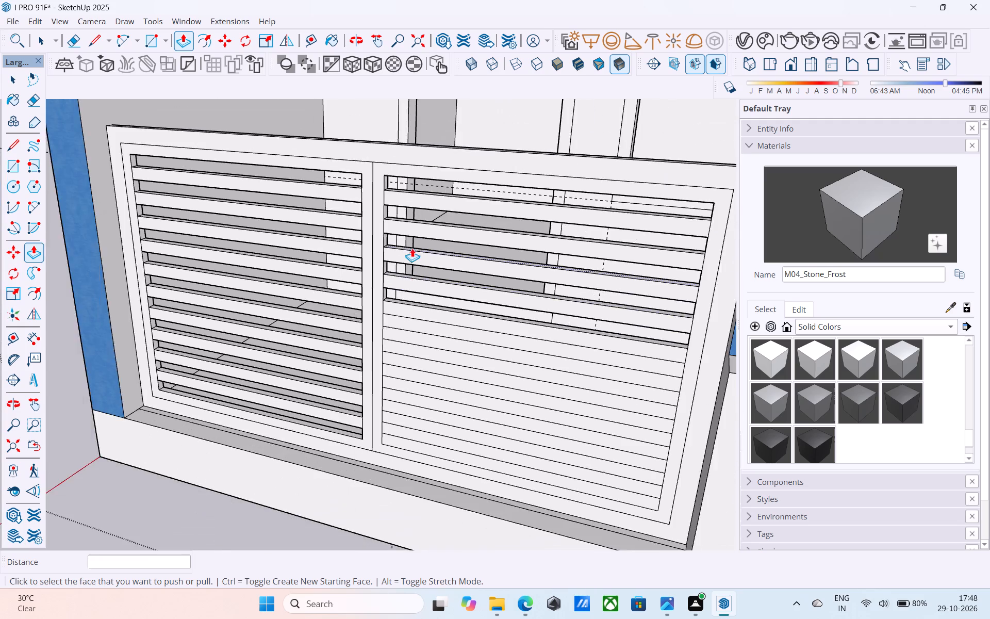
{"action": "scroll", "coordinate": [419, 313], "scroll_direction": "up", "scroll_amount": 6}
{"action": "double_click", "coordinate": [398, 329]}
{"action": "scroll", "coordinate": [382, 259], "scroll_direction": "down", "scroll_amount": 6}
{"action": "scroll", "coordinate": [399, 314], "scroll_direction": "up", "scroll_amount": 6}
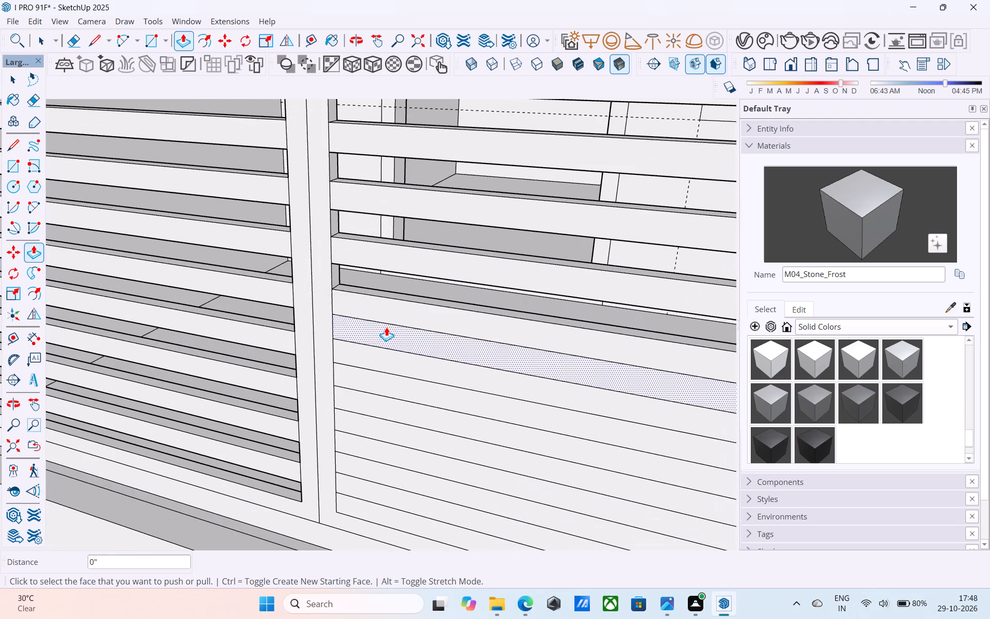
Push the next two alternate strips in the nearer half through, matching their full depth to the farther half's slats.
{"action": "left_click", "coordinate": [380, 333]}
{"action": "left_click", "coordinate": [382, 328]}
{"action": "left_click", "coordinate": [376, 331]}
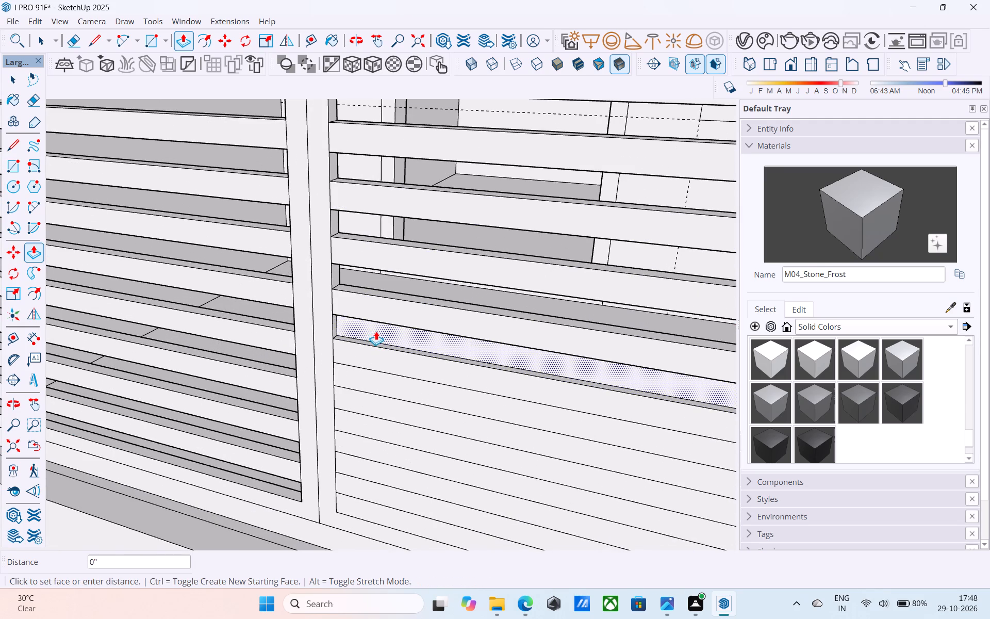
{"action": "scroll", "coordinate": [268, 265], "scroll_direction": "up", "scroll_amount": 5}
{"action": "scroll", "coordinate": [263, 276], "scroll_direction": "down", "scroll_amount": 3}
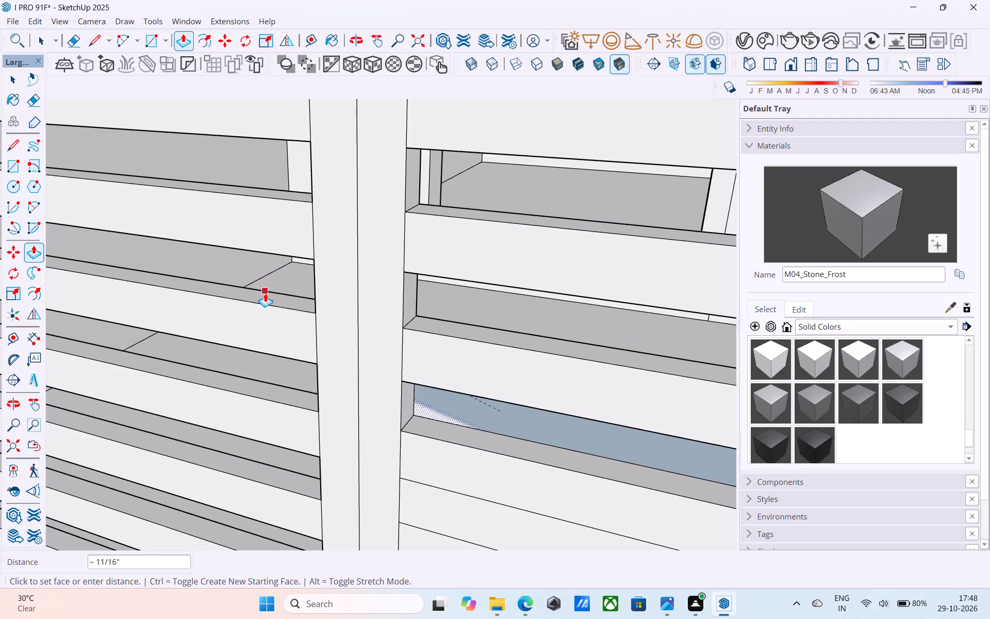
{"action": "left_click", "coordinate": [265, 293]}
{"action": "scroll", "coordinate": [319, 244], "scroll_direction": "down", "scroll_amount": 11}
{"action": "scroll", "coordinate": [412, 292], "scroll_direction": "up", "scroll_amount": 5}
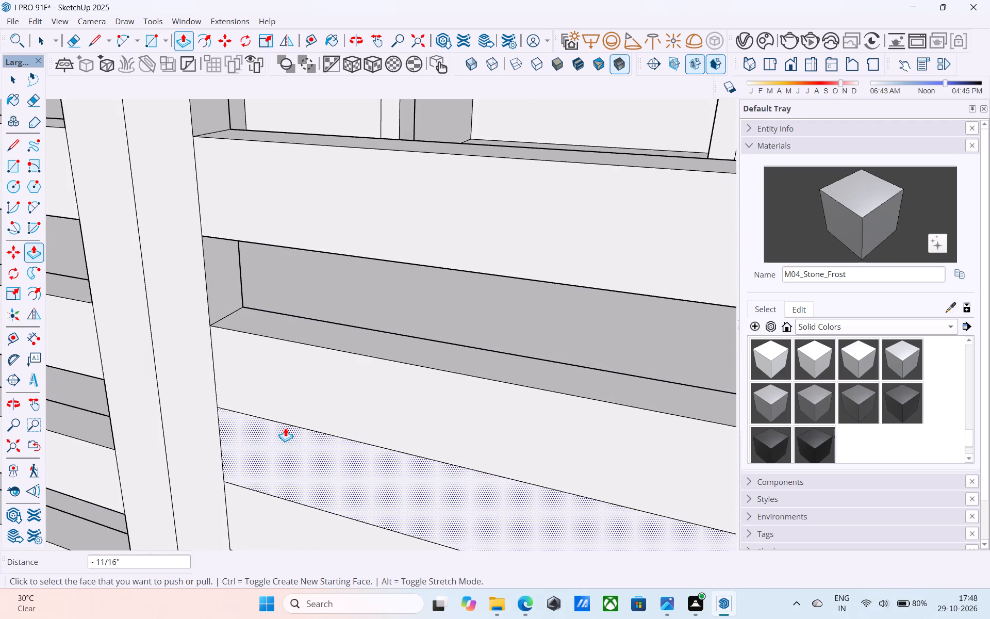
{"action": "double_click", "coordinate": [285, 428]}
{"action": "scroll", "coordinate": [338, 341], "scroll_direction": "down", "scroll_amount": 7}
{"action": "scroll", "coordinate": [322, 373], "scroll_direction": "up", "scroll_amount": 6}
{"action": "left_click", "coordinate": [338, 345]}
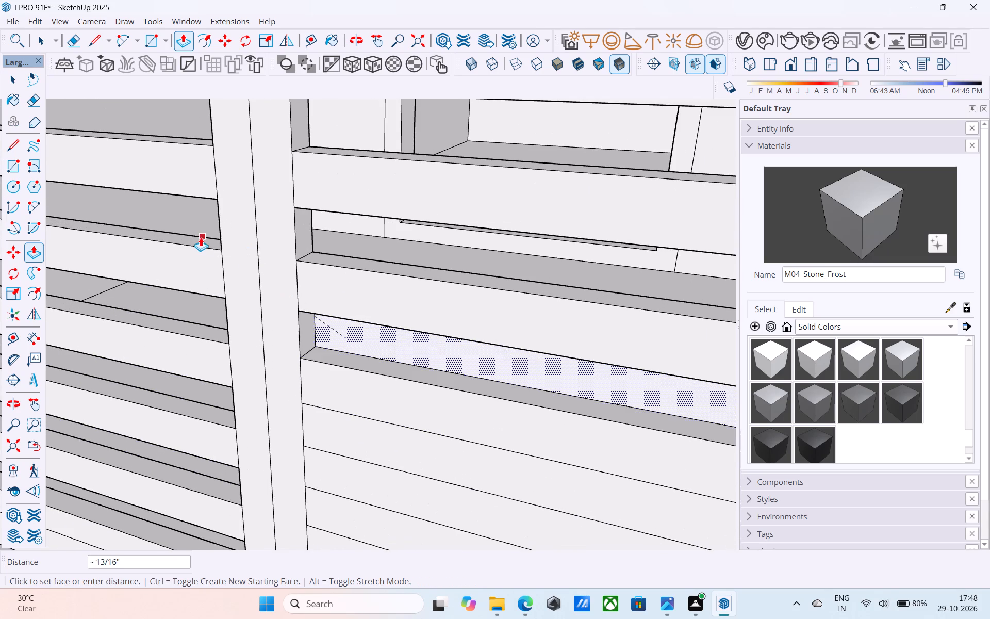
{"action": "left_click", "coordinate": [200, 237]}
Push the last three alternate strips in the nearer half back 1 1/2" to cut them through, down to its bottom edge.
{"action": "scroll", "coordinate": [219, 212], "scroll_direction": "down", "scroll_amount": 6}
{"action": "scroll", "coordinate": [309, 313], "scroll_direction": "up", "scroll_amount": 3}
{"action": "left_click", "coordinate": [309, 363]}
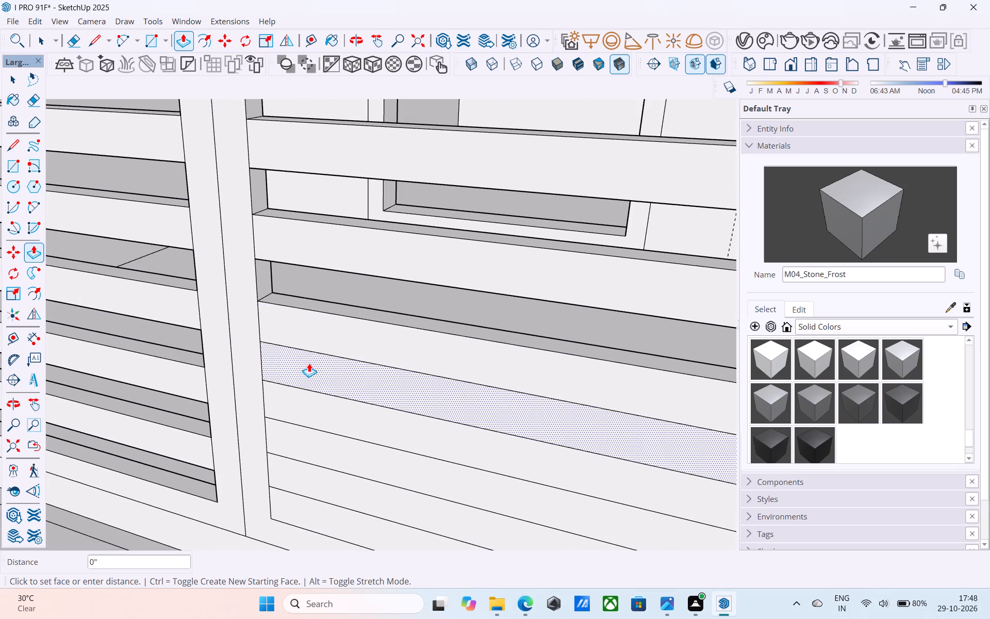
{"action": "left_click", "coordinate": [177, 280]}
{"action": "scroll", "coordinate": [544, 175], "scroll_direction": "down", "scroll_amount": 9}
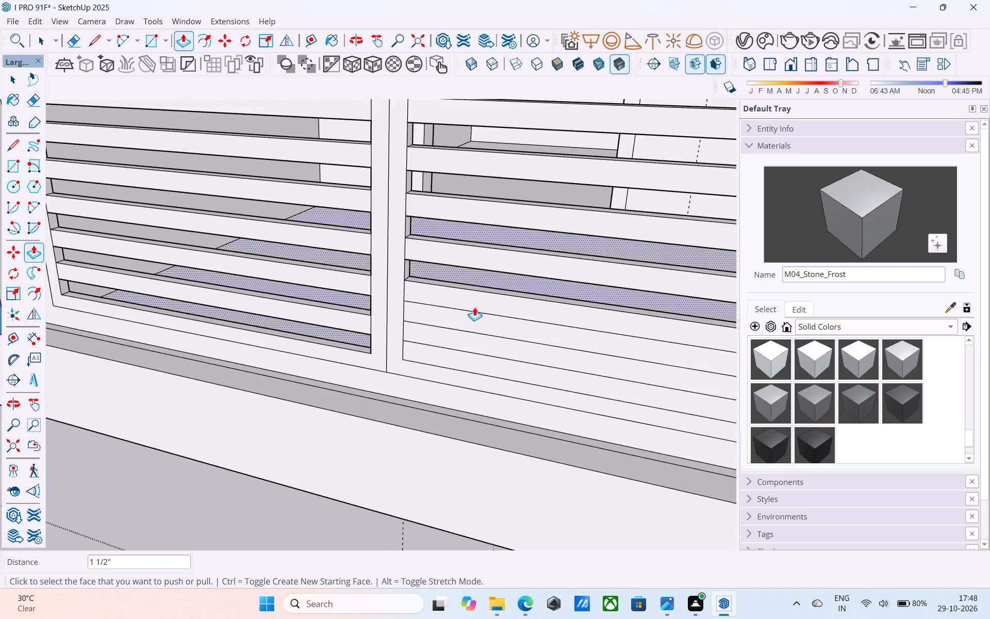
{"action": "scroll", "coordinate": [455, 319], "scroll_direction": "up", "scroll_amount": 5}
{"action": "double_click", "coordinate": [455, 319]}
{"action": "scroll", "coordinate": [475, 233], "scroll_direction": "down", "scroll_amount": 6}
{"action": "scroll", "coordinate": [466, 315], "scroll_direction": "up", "scroll_amount": 5}
{"action": "double_click", "coordinate": [466, 315]}
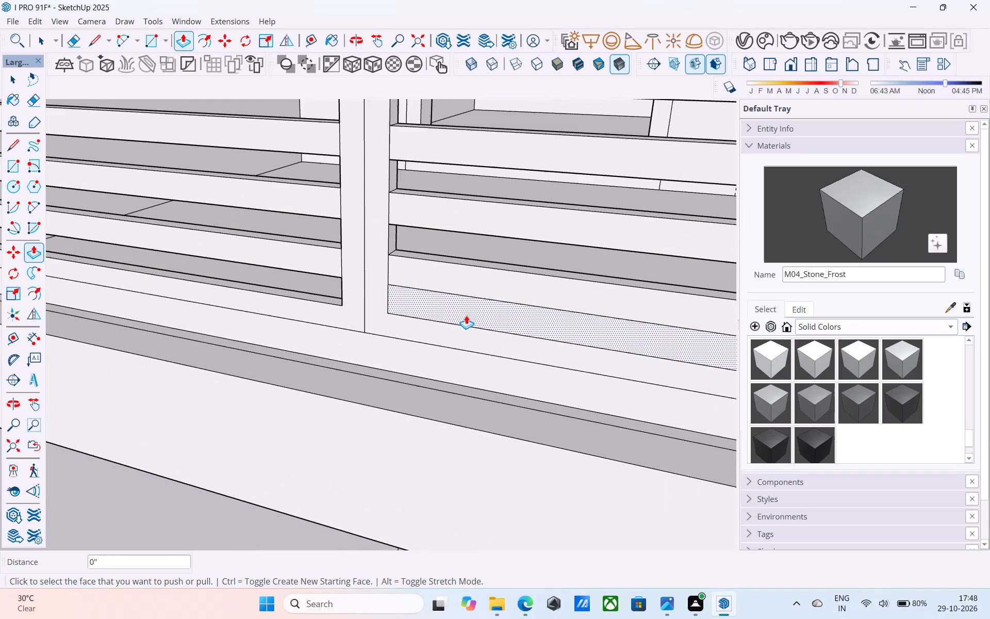
Paint the panel's outer frame and the inner frames of both halves with M08_Obsidian_Black.
{"action": "scroll", "coordinate": [466, 316], "scroll_direction": "down", "scroll_amount": 20}
{"action": "middle_click_drag", "start_coordinate": [462, 328], "coordinate": [508, 322]}
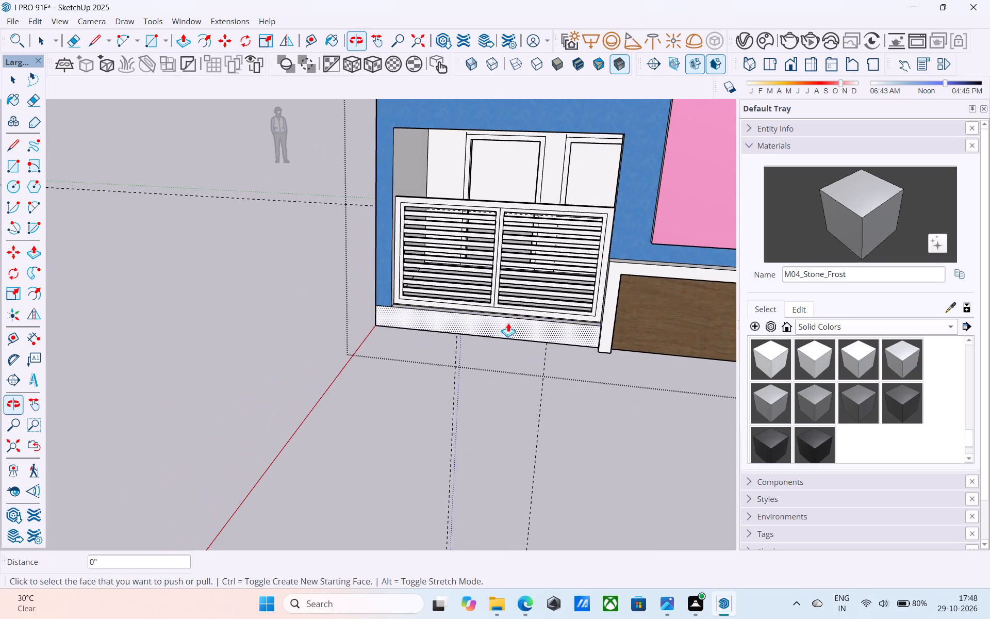
{"action": "scroll", "coordinate": [466, 325], "scroll_direction": "down", "scroll_amount": 5}
{"action": "middle_click_drag", "start_coordinate": [463, 331], "coordinate": [483, 317]}
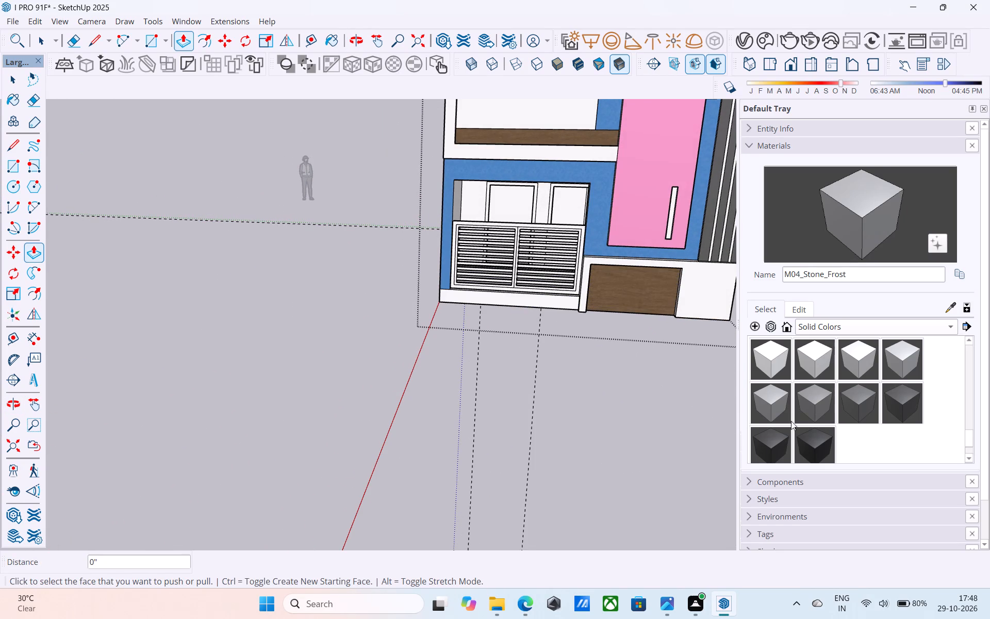
{"action": "left_click", "coordinate": [760, 437]}
{"action": "scroll", "coordinate": [523, 234], "scroll_direction": "up", "scroll_amount": 15}
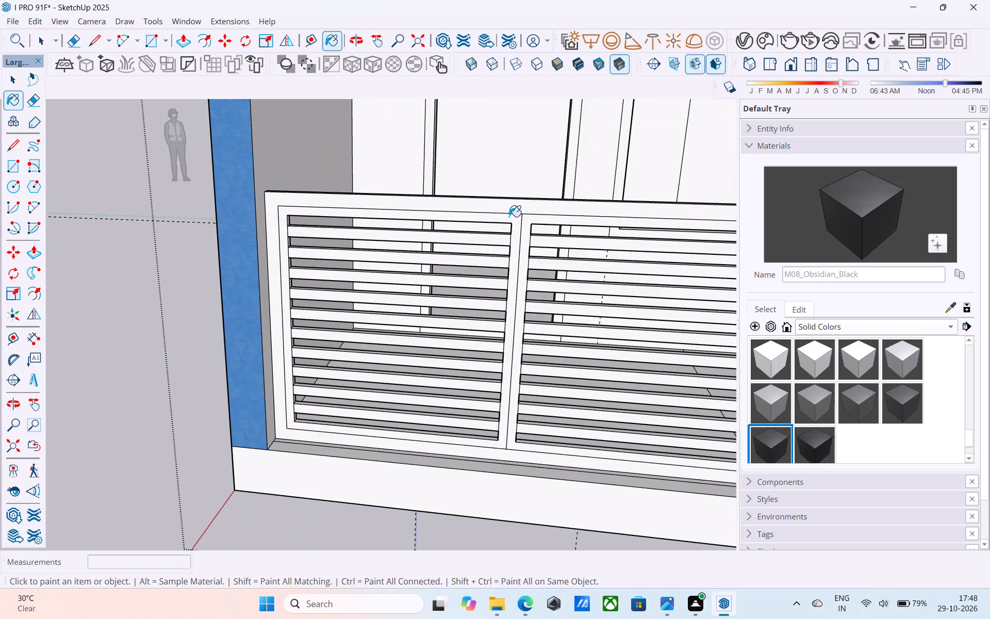
{"action": "left_click", "coordinate": [509, 217]}
{"action": "left_click", "coordinate": [531, 219]}
{"action": "left_click", "coordinate": [531, 213]}
{"action": "left_click", "coordinate": [531, 209]}
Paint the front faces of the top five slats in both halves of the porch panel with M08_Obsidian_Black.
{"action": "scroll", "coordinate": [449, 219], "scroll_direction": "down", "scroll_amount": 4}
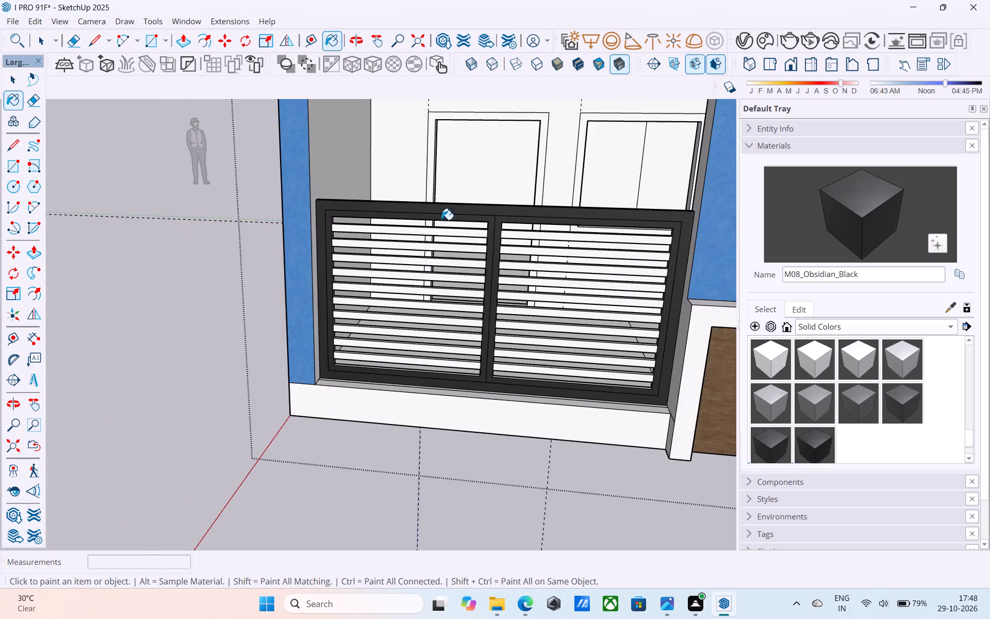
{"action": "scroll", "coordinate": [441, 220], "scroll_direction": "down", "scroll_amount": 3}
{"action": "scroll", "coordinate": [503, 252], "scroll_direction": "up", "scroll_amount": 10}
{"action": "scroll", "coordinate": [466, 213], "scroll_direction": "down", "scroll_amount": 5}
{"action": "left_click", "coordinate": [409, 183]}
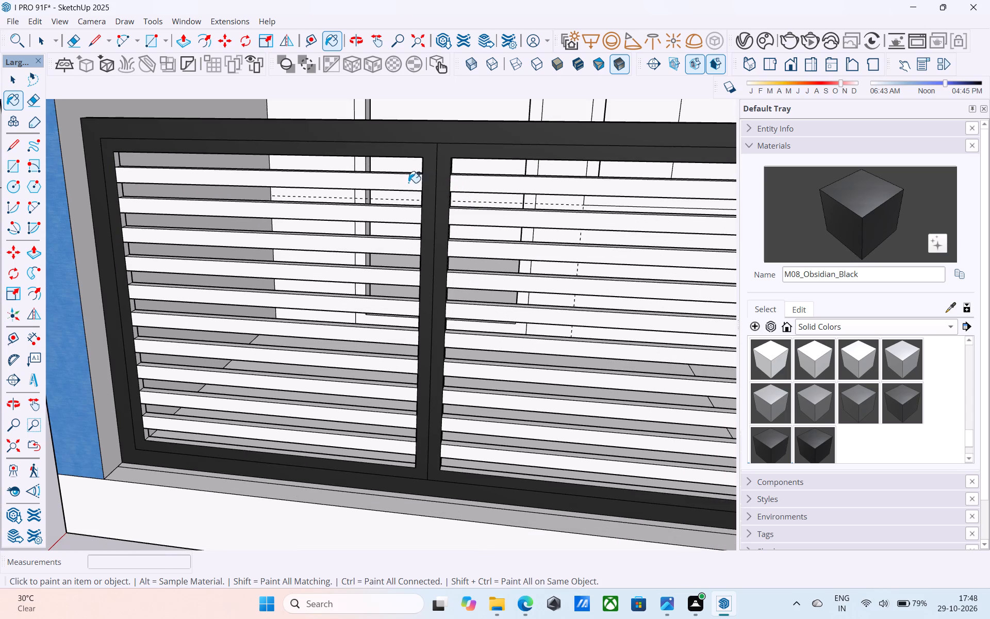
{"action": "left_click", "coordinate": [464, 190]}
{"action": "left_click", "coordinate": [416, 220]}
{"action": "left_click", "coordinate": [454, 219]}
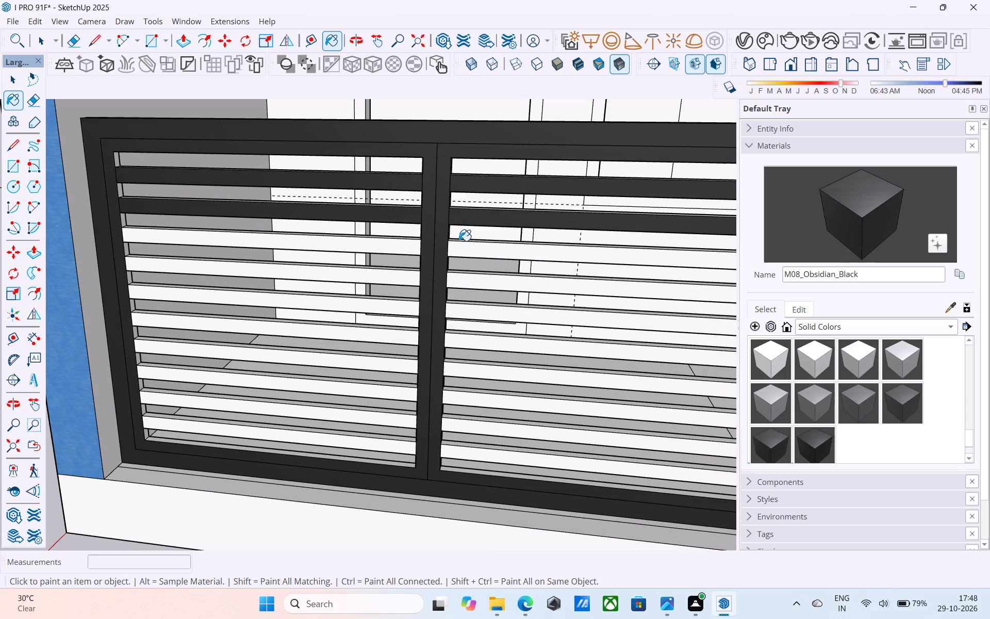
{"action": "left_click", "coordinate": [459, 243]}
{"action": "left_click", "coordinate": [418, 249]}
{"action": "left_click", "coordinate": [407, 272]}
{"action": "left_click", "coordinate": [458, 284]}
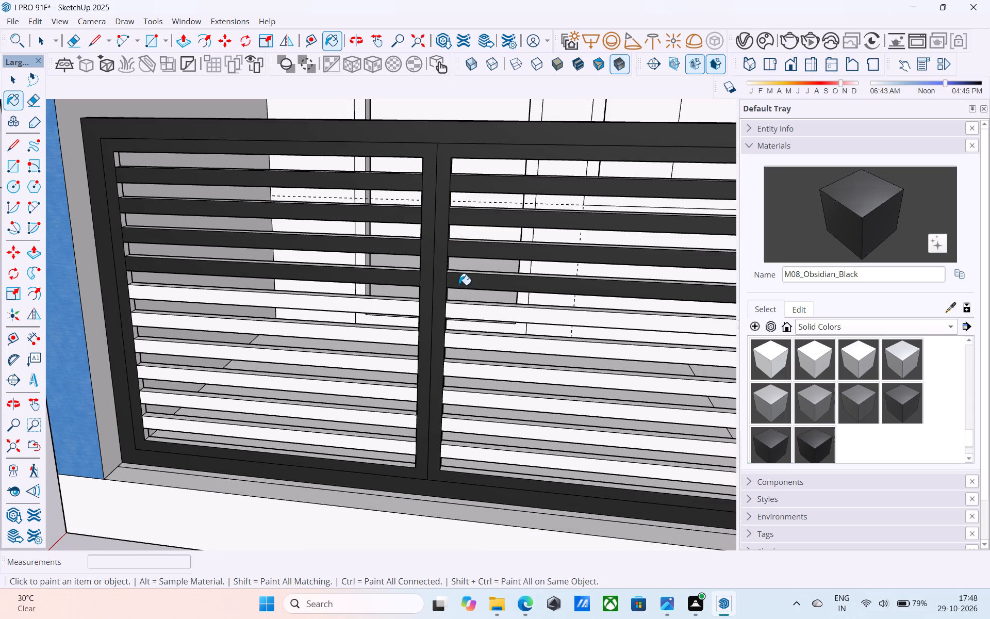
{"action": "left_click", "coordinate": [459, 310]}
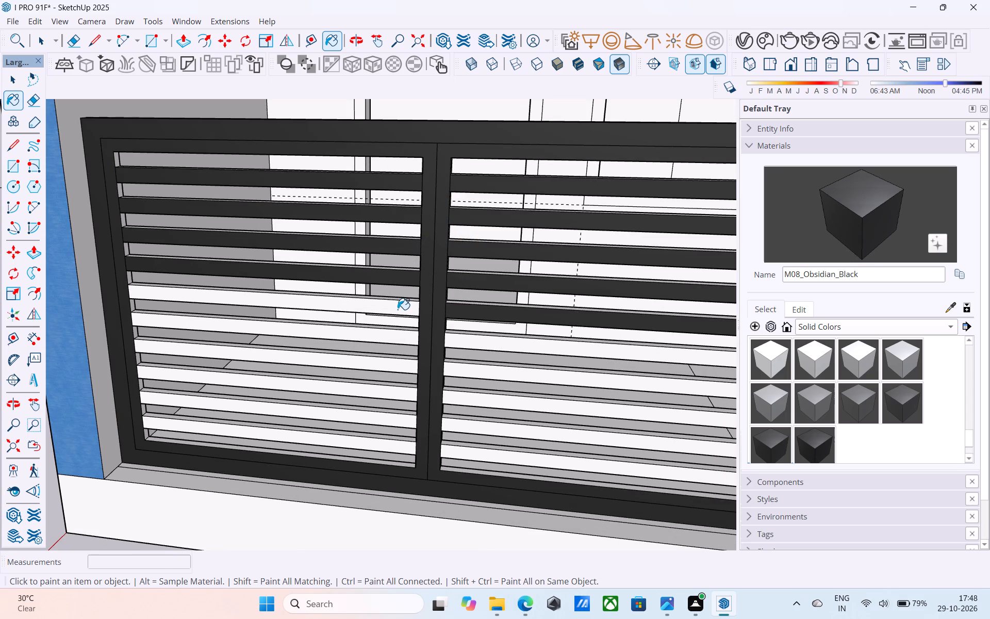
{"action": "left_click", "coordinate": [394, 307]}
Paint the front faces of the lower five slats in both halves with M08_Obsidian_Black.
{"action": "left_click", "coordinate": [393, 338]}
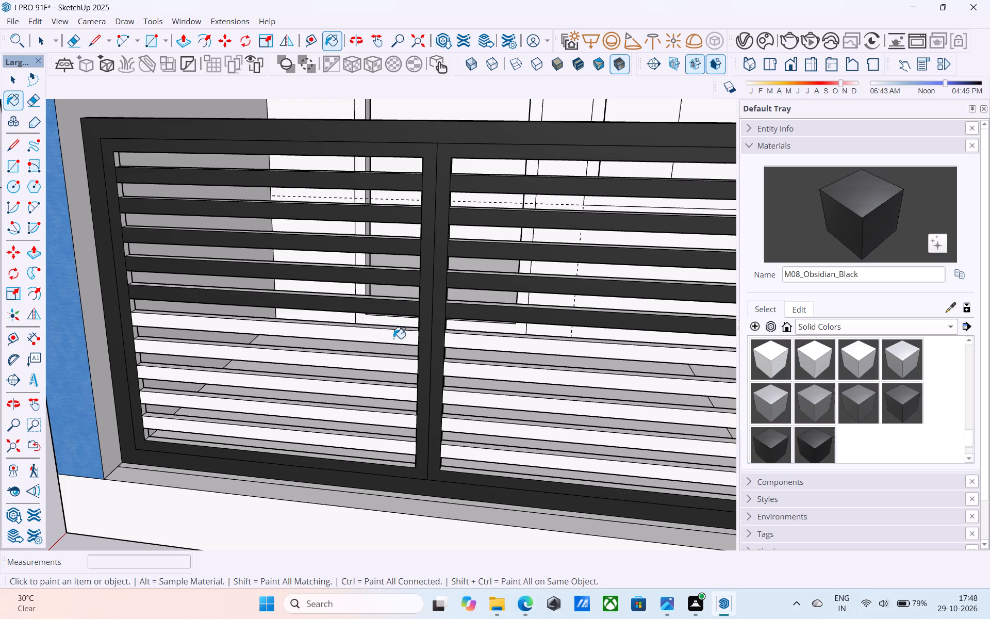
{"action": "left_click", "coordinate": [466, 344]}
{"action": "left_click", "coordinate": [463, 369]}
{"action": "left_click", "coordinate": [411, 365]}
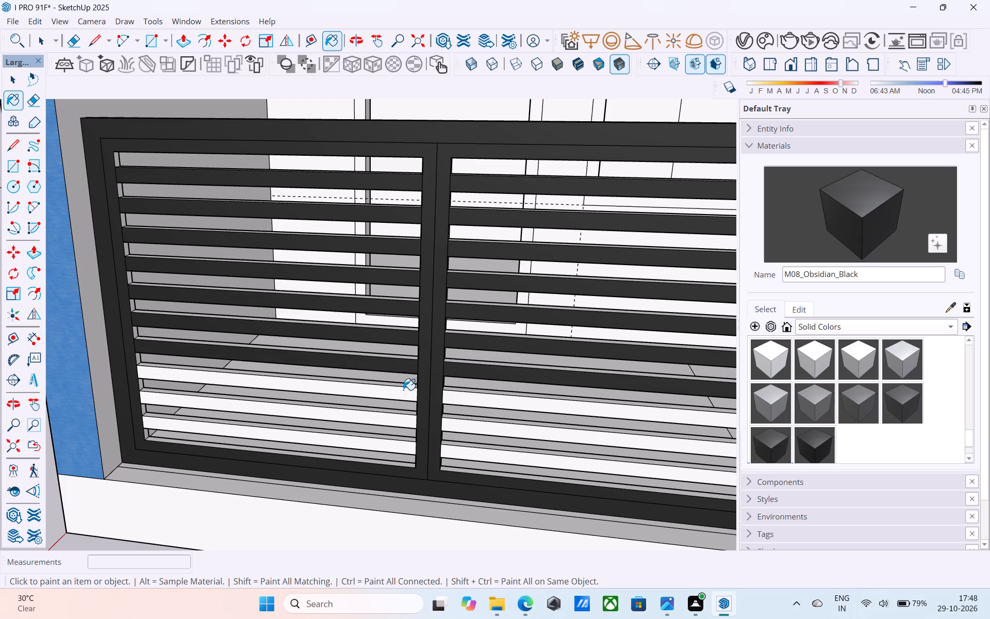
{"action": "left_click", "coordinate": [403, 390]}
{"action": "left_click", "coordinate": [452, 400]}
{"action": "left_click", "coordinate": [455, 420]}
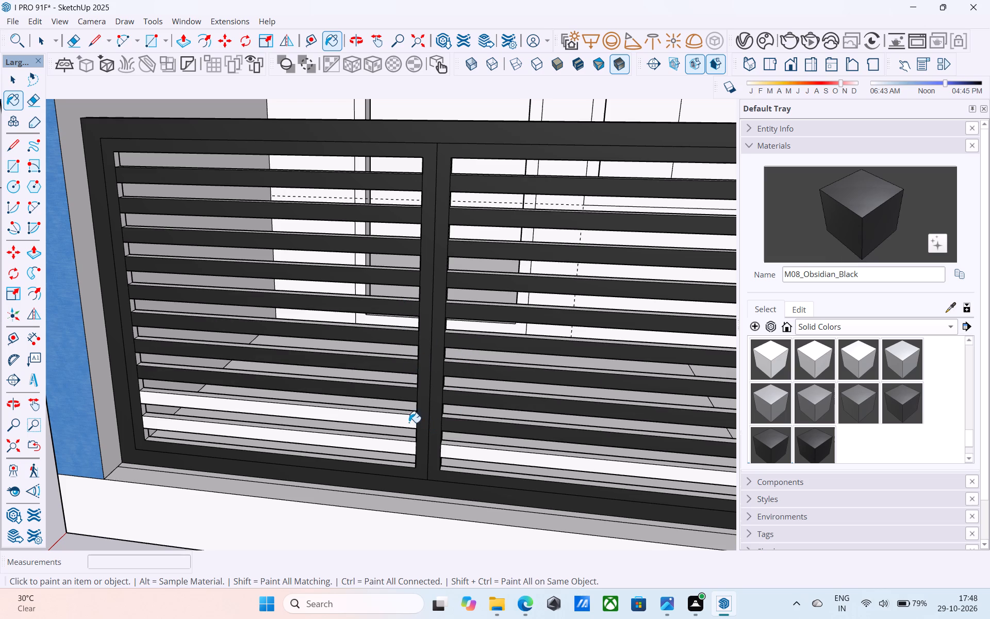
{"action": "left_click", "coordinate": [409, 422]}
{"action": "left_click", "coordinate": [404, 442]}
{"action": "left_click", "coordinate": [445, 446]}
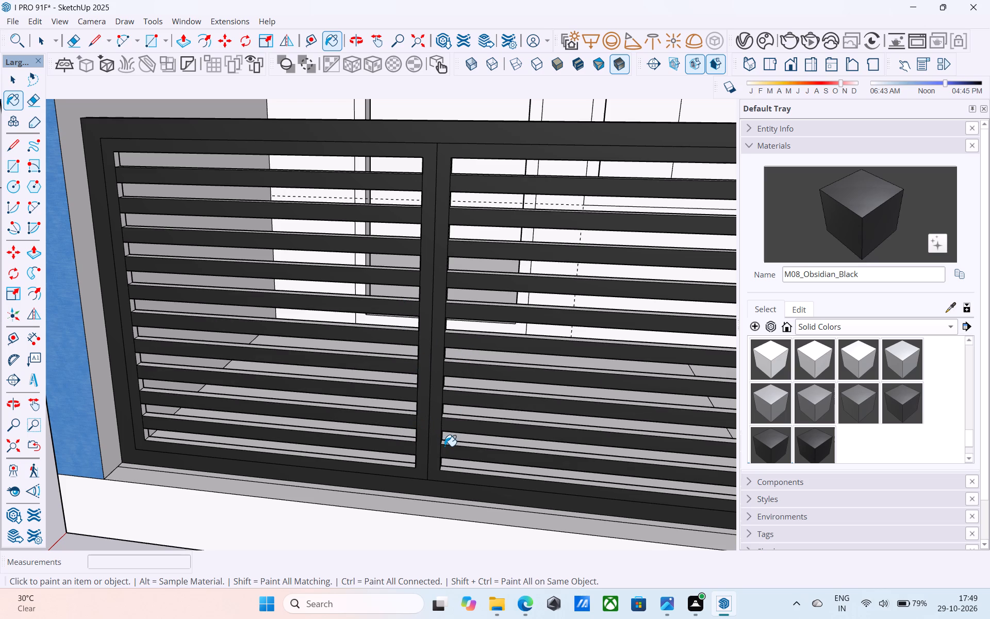
Examine the slatted porch panel from the side and the whole front elevation up to the first-floor balcony openings.
{"action": "scroll", "coordinate": [444, 446], "scroll_direction": "down", "scroll_amount": 6}
{"action": "middle_click_drag", "start_coordinate": [484, 434], "coordinate": [783, 389]}
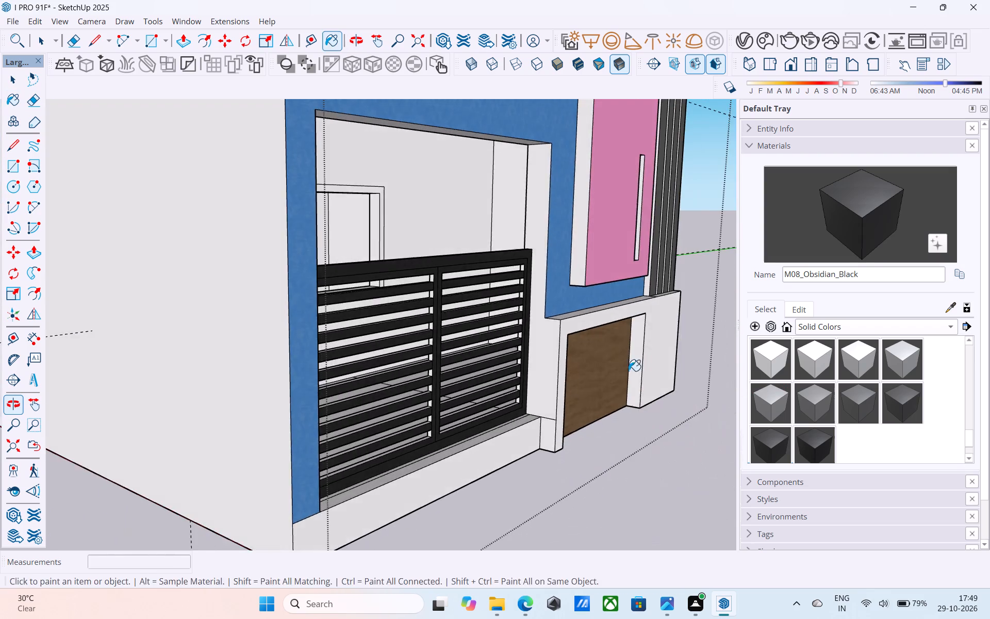
{"action": "middle_click_drag", "start_coordinate": [631, 366], "coordinate": [742, 355]}
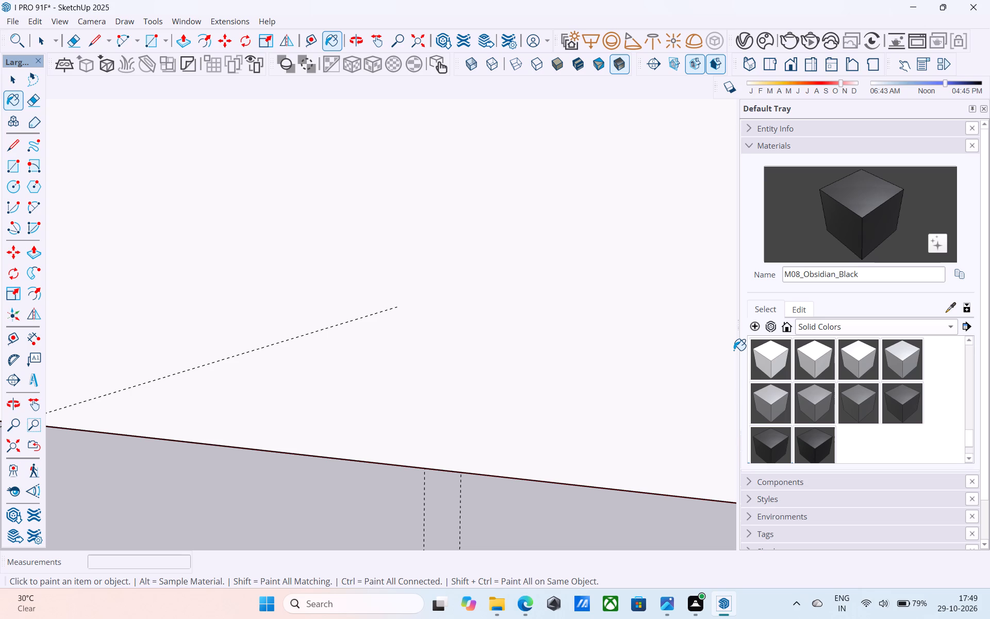
{"action": "middle_click_drag", "start_coordinate": [734, 349], "coordinate": [736, 314]}
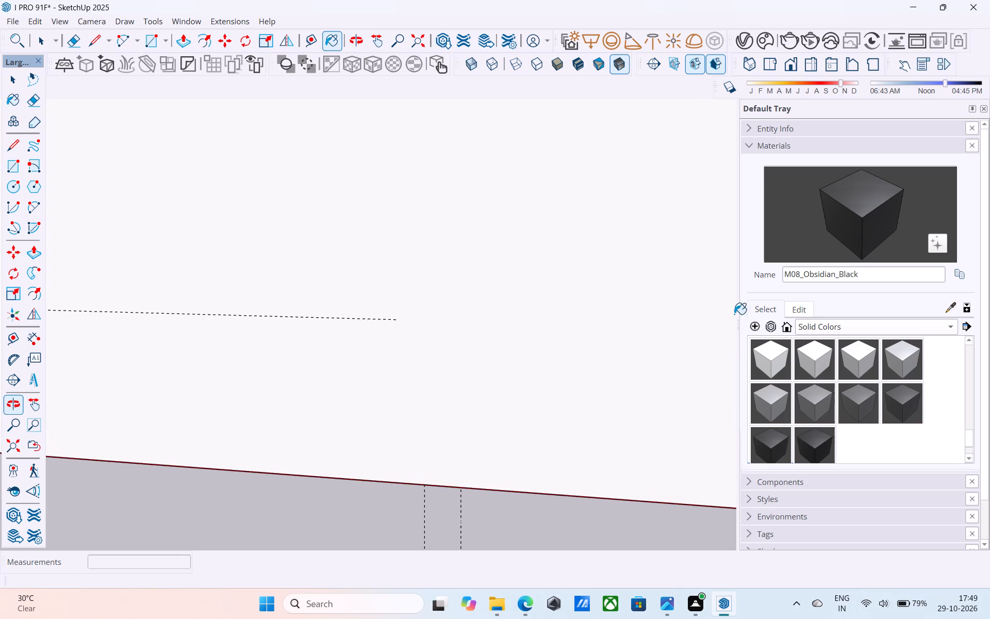
{"action": "scroll", "coordinate": [731, 315], "scroll_direction": "down", "scroll_amount": 13}
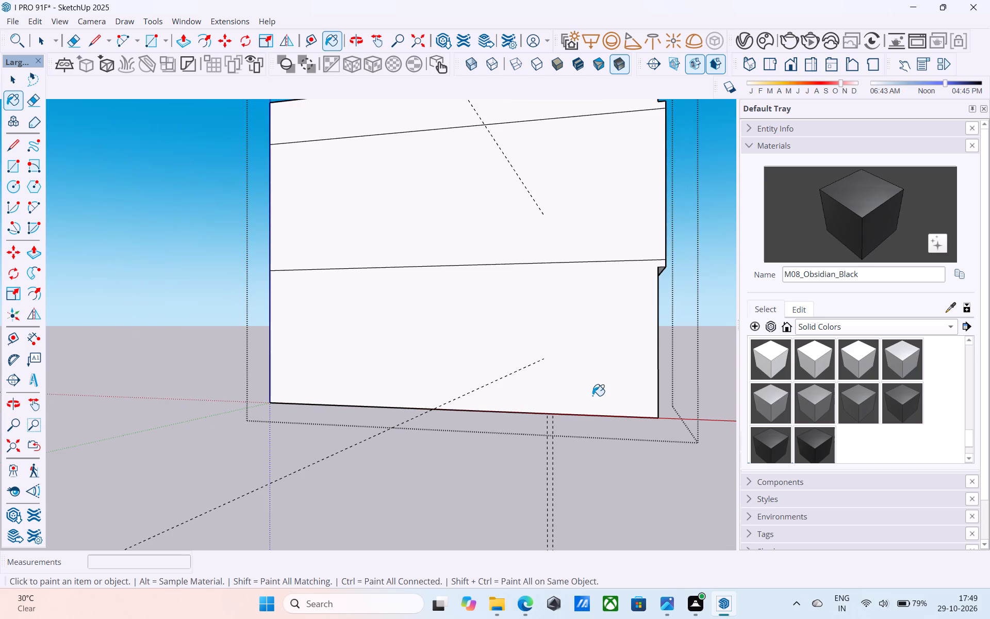
{"action": "scroll", "coordinate": [592, 396], "scroll_direction": "down", "scroll_amount": 7}
{"action": "middle_click_drag", "start_coordinate": [573, 391], "coordinate": [300, 407]}
{"action": "scroll", "coordinate": [275, 406], "scroll_direction": "down", "scroll_amount": 5}
{"action": "middle_click_drag", "start_coordinate": [455, 388], "coordinate": [354, 397]}
{"action": "scroll", "coordinate": [356, 387], "scroll_direction": "up", "scroll_amount": 2}
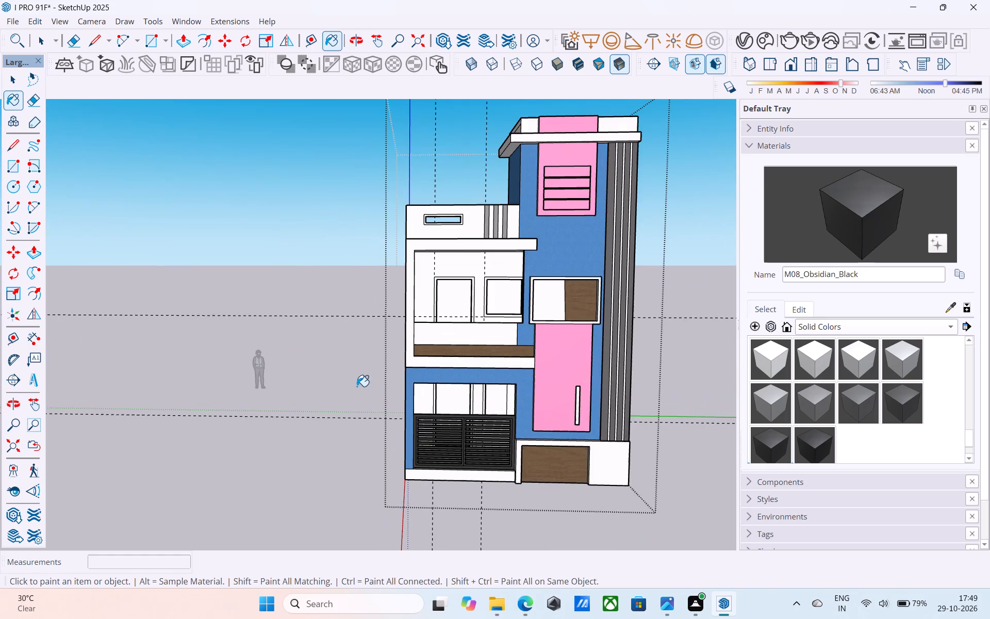
{"action": "scroll", "coordinate": [357, 386], "scroll_direction": "up", "scroll_amount": 4}
{"action": "scroll", "coordinate": [560, 384], "scroll_direction": "up", "scroll_amount": 4}
{"action": "scroll", "coordinate": [562, 384], "scroll_direction": "down", "scroll_amount": 6}
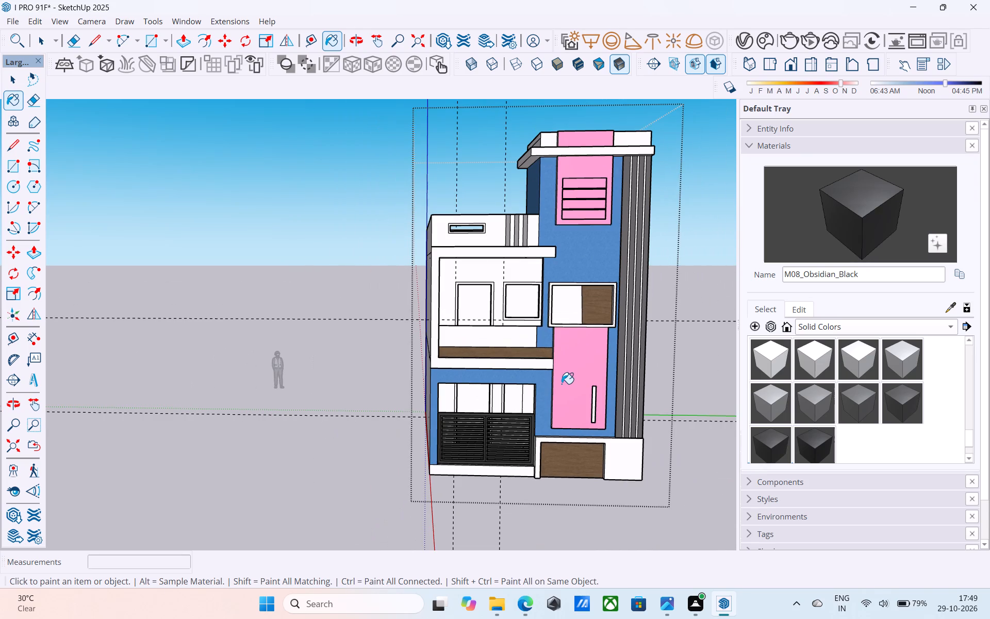
{"action": "scroll", "coordinate": [265, 401], "scroll_direction": "up", "scroll_amount": 3}
{"action": "scroll", "coordinate": [267, 405], "scroll_direction": "down", "scroll_amount": 6}
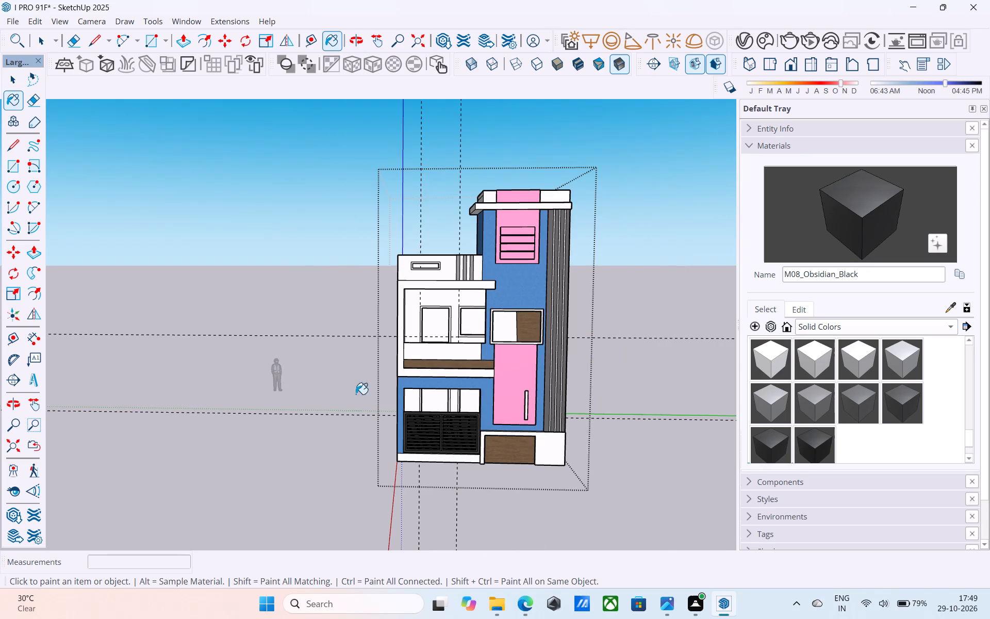
{"action": "scroll", "coordinate": [461, 316], "scroll_direction": "up", "scroll_amount": 6}
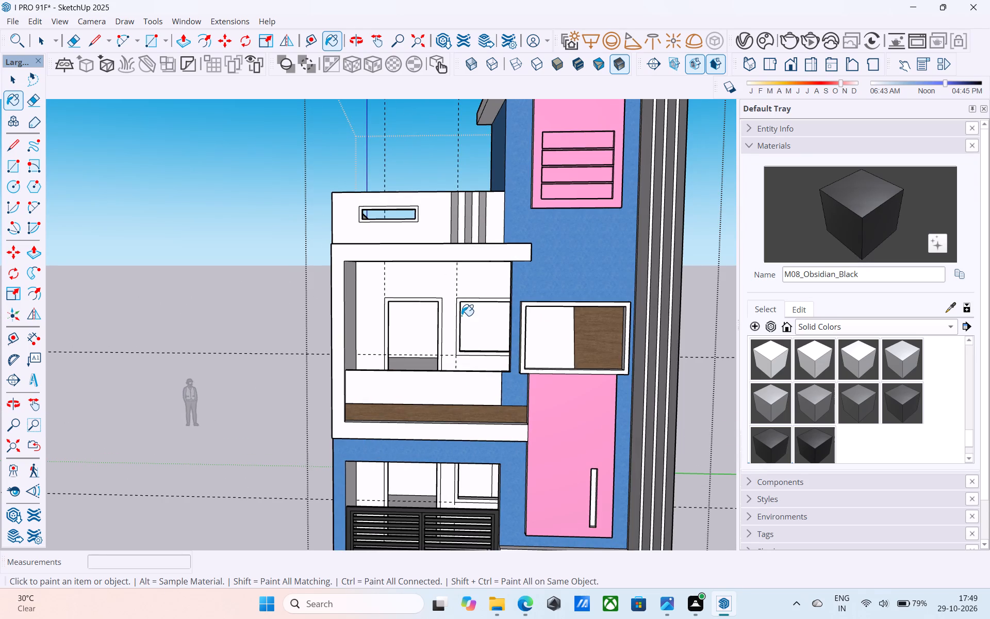
{"action": "scroll", "coordinate": [461, 316], "scroll_direction": "up", "scroll_amount": 2}
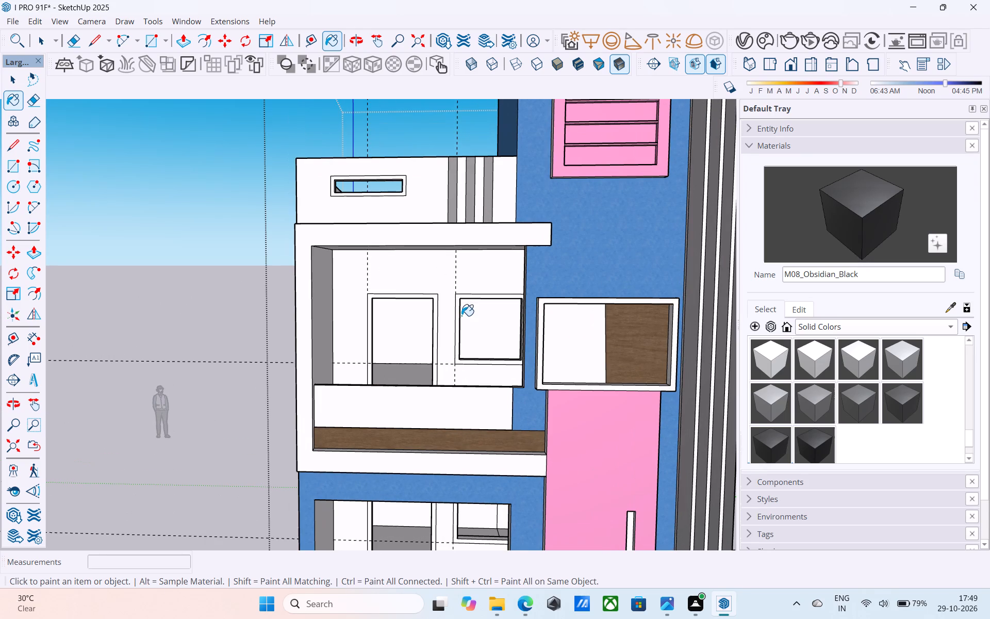
{"action": "middle_click_drag", "start_coordinate": [447, 336], "coordinate": [442, 368]}
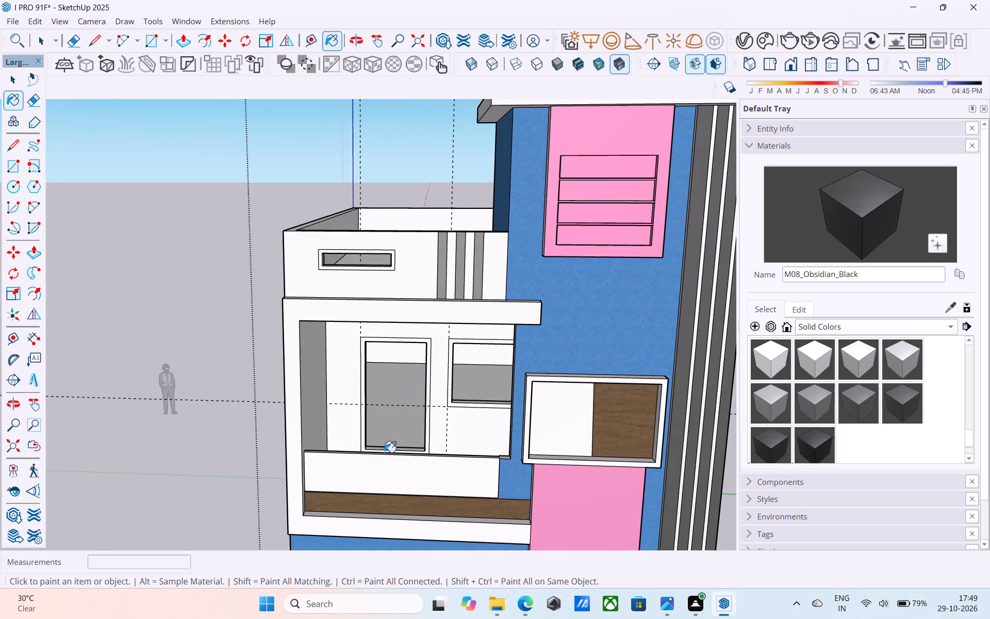
{"action": "middle_click_drag", "start_coordinate": [381, 464], "coordinate": [375, 465]}
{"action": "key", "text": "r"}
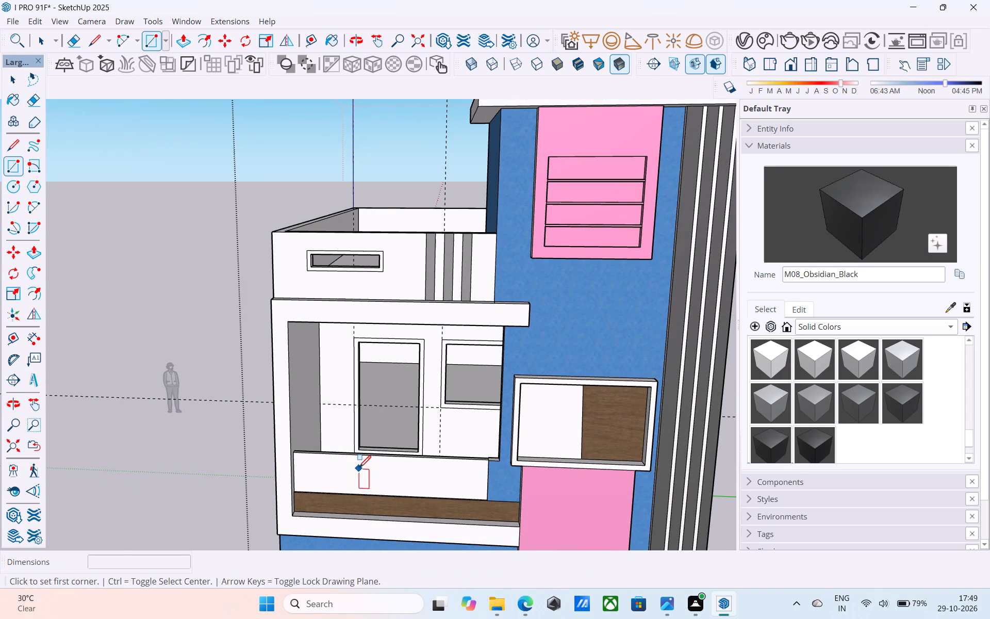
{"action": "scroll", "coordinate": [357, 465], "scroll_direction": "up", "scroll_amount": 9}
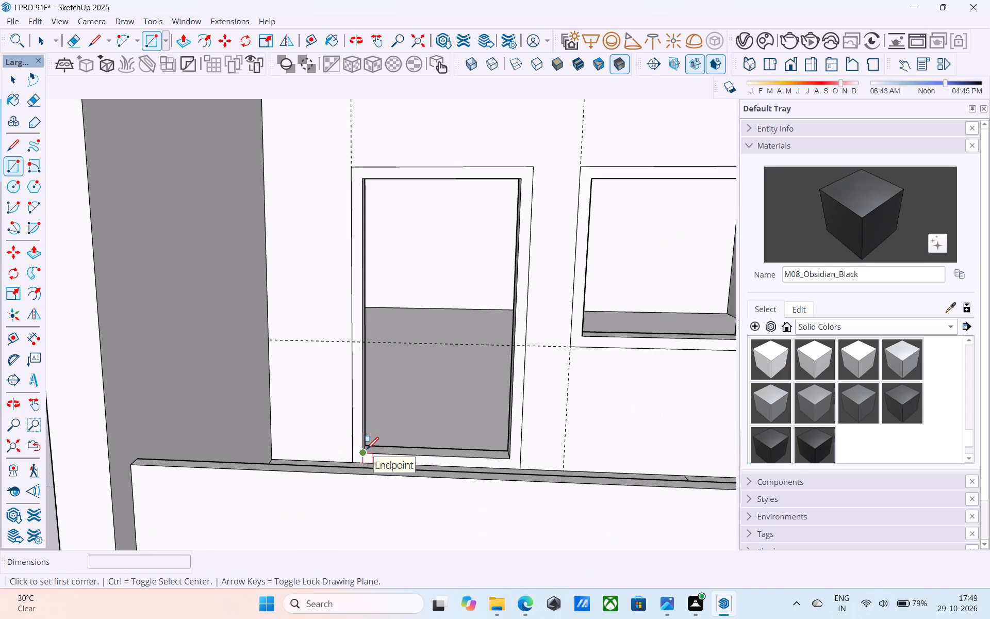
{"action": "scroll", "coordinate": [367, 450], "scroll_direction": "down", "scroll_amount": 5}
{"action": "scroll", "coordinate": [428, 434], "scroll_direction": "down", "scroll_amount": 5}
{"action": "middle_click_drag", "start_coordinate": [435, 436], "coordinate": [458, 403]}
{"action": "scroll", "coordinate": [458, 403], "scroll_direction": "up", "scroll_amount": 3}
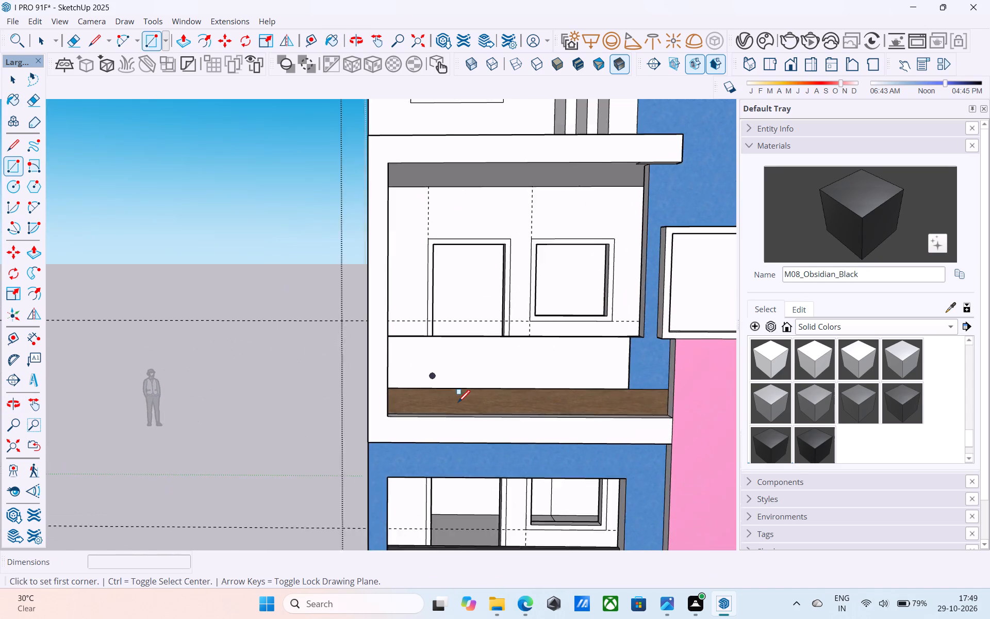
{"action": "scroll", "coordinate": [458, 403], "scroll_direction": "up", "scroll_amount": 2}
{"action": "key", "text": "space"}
Save the model.
{"action": "key", "text": "ctrl+s"}
Repaint the front faces of the top three slats in both halves of the porch panel with M00_Soft_Cloud.
{"action": "scroll", "coordinate": [459, 401], "scroll_direction": "down", "scroll_amount": 10}
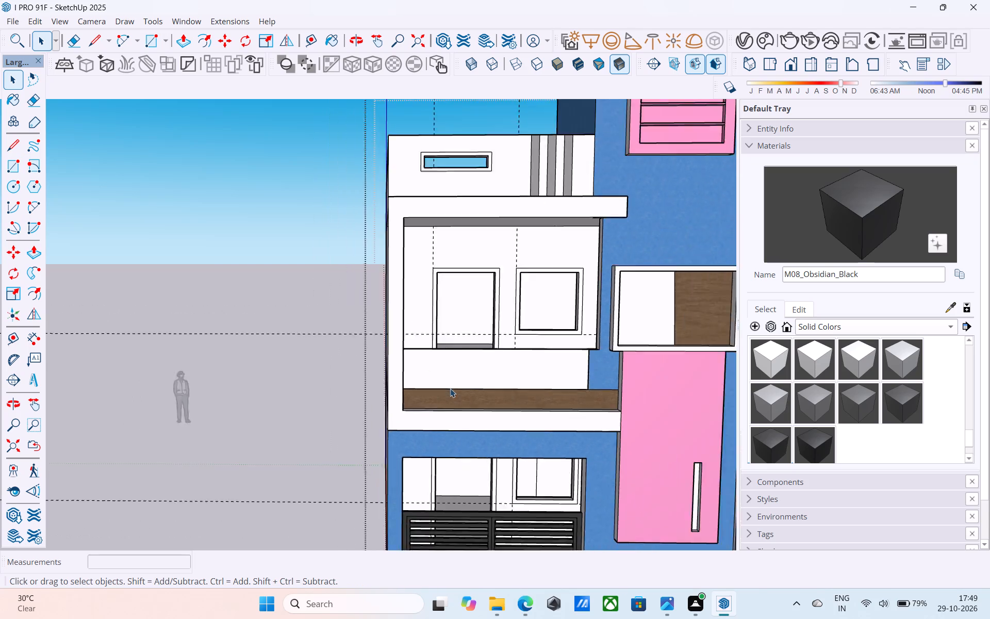
{"action": "scroll", "coordinate": [450, 388], "scroll_direction": "down", "scroll_amount": 8}
{"action": "middle_click_drag", "start_coordinate": [450, 370], "coordinate": [431, 328]}
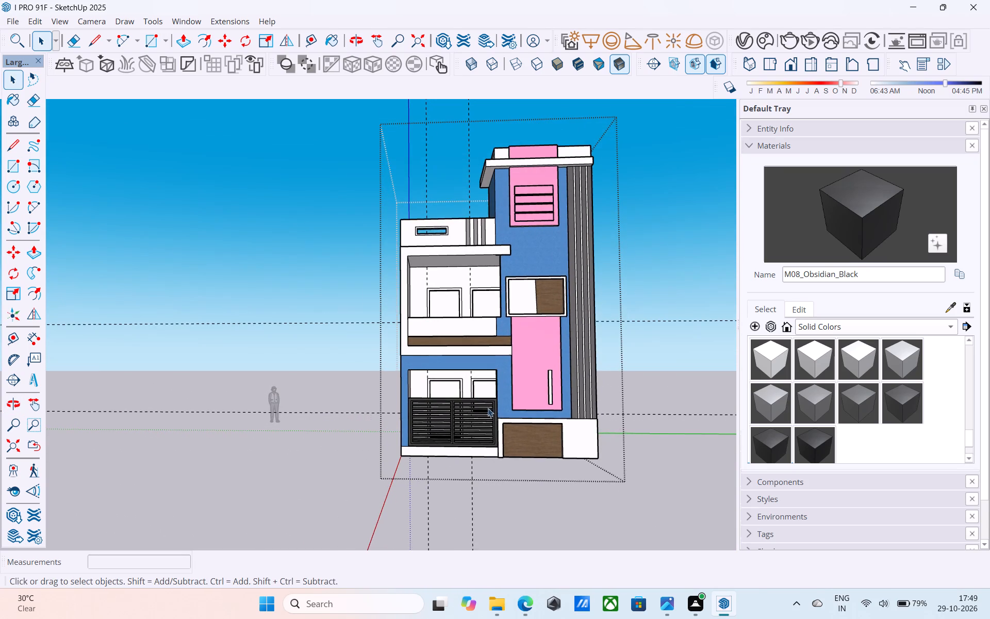
{"action": "scroll", "coordinate": [488, 408], "scroll_direction": "up", "scroll_amount": 7}
{"action": "scroll", "coordinate": [421, 430], "scroll_direction": "up", "scroll_amount": 4}
{"action": "scroll", "coordinate": [422, 428], "scroll_direction": "down", "scroll_amount": 4}
{"action": "middle_click_drag", "start_coordinate": [422, 428], "coordinate": [432, 442]}
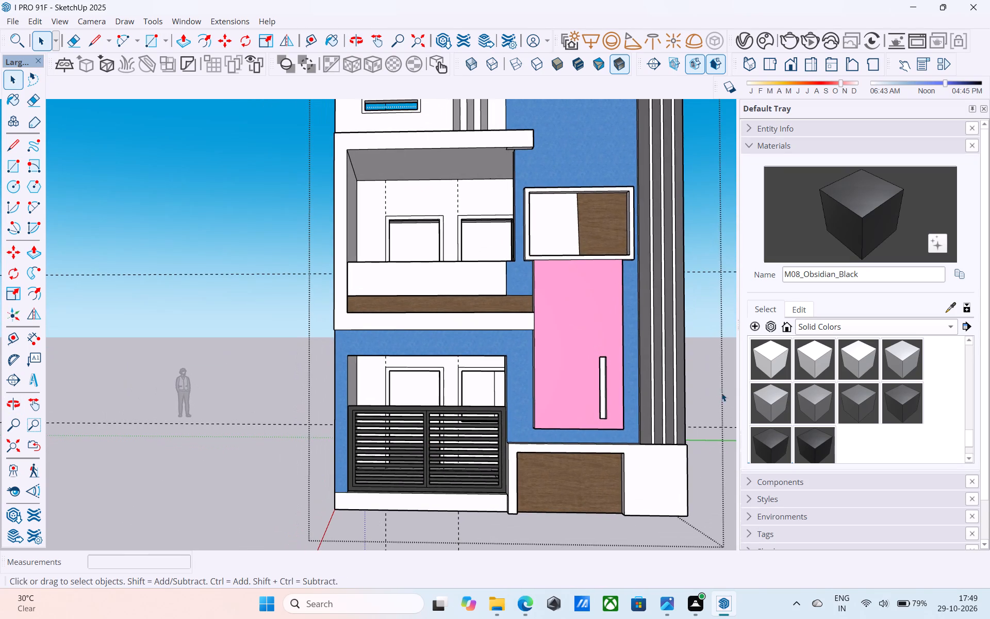
{"action": "left_click", "coordinate": [763, 362]}
{"action": "scroll", "coordinate": [427, 457], "scroll_direction": "up", "scroll_amount": 11}
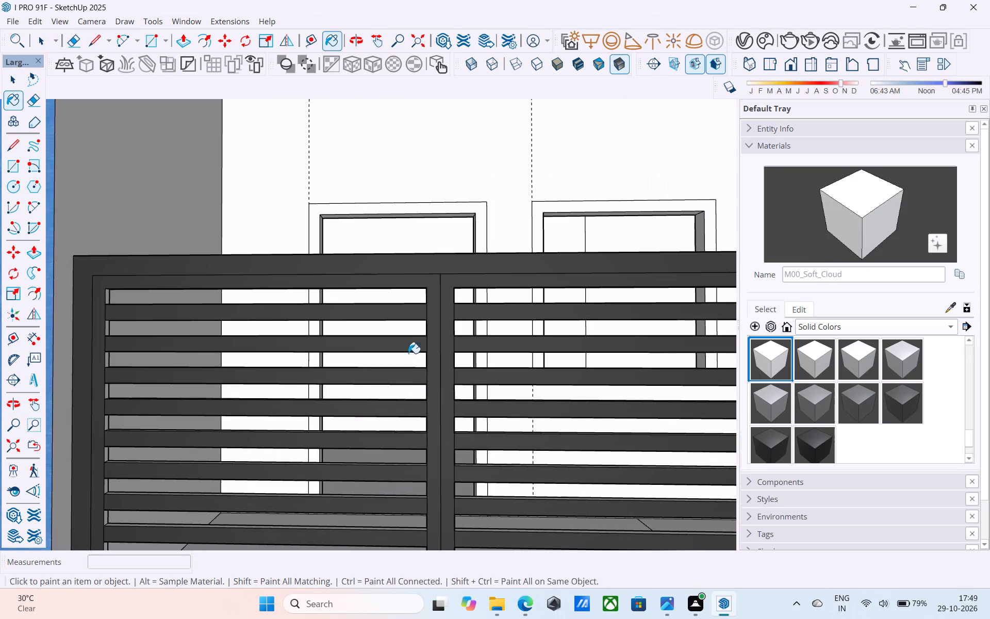
{"action": "left_click", "coordinate": [406, 312]}
{"action": "left_click", "coordinate": [409, 344]}
{"action": "left_click", "coordinate": [471, 311]}
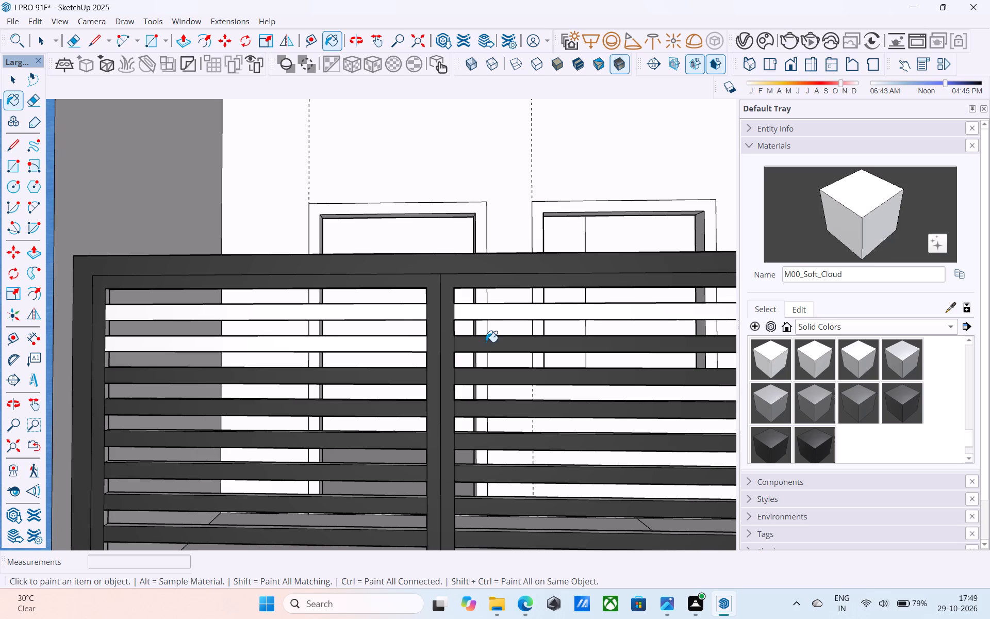
{"action": "left_click", "coordinate": [486, 346]}
{"action": "left_click", "coordinate": [416, 378]}
{"action": "left_click", "coordinate": [459, 380]}
Repaint the fourth to seventh slats from the top in both halves with M00_Soft_Cloud.
{"action": "scroll", "coordinate": [457, 295], "scroll_direction": "down", "scroll_amount": 5}
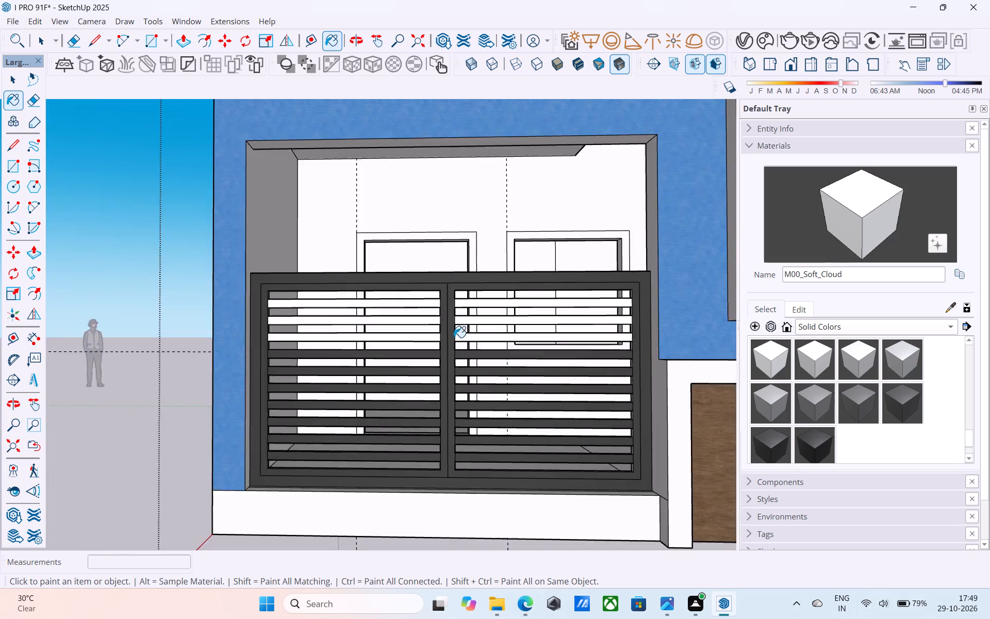
{"action": "scroll", "coordinate": [446, 372], "scroll_direction": "up", "scroll_amount": 5}
{"action": "left_click", "coordinate": [425, 346]}
{"action": "left_click", "coordinate": [482, 345]}
{"action": "left_click", "coordinate": [399, 369]}
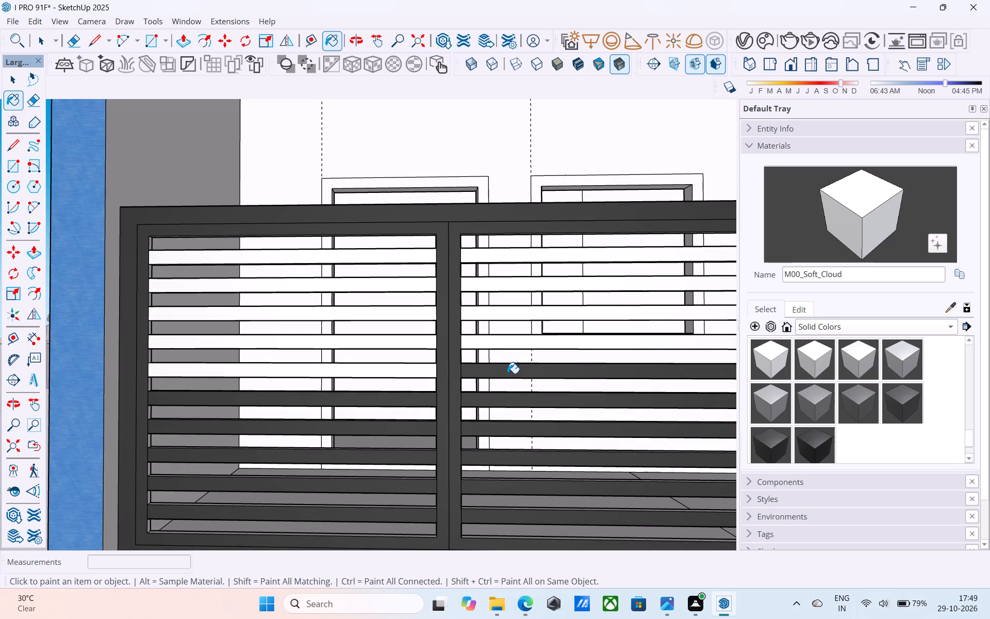
{"action": "left_click", "coordinate": [507, 373]}
{"action": "scroll", "coordinate": [465, 268], "scroll_direction": "down", "scroll_amount": 5}
{"action": "scroll", "coordinate": [457, 346], "scroll_direction": "up", "scroll_amount": 5}
{"action": "left_click", "coordinate": [438, 300]}
{"action": "scroll", "coordinate": [480, 313], "scroll_direction": "up", "scroll_amount": 4}
{"action": "left_click", "coordinate": [486, 296]}
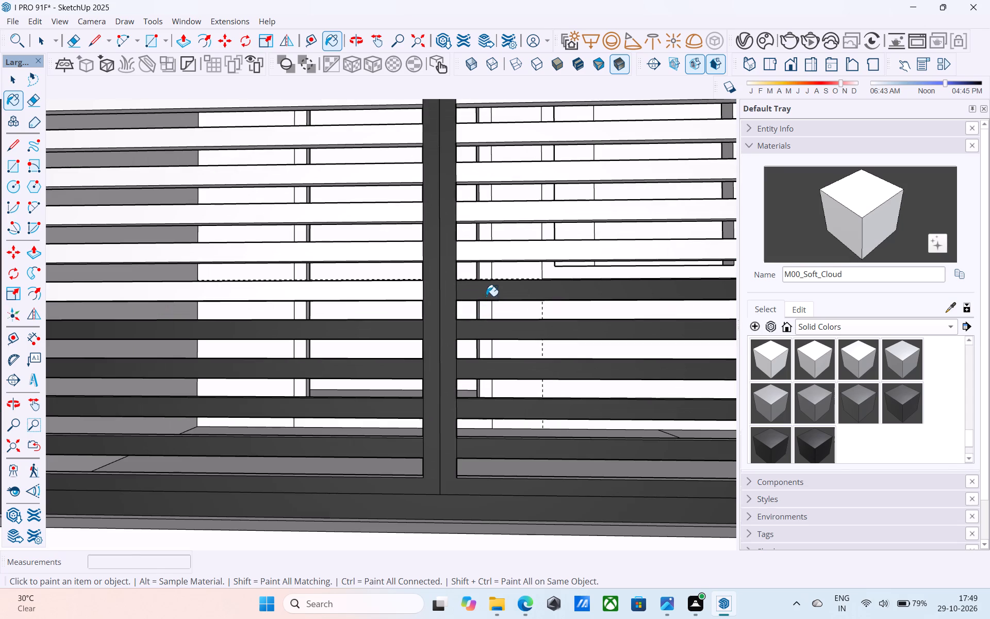
{"action": "left_click", "coordinate": [477, 323]}
{"action": "left_click", "coordinate": [387, 324]}
Repaint the last three slats in both halves with M00_Soft_Cloud, down to the panel's bottom frame.
{"action": "scroll", "coordinate": [434, 245], "scroll_direction": "down", "scroll_amount": 5}
{"action": "scroll", "coordinate": [448, 321], "scroll_direction": "up", "scroll_amount": 6}
{"action": "left_click", "coordinate": [387, 328]}
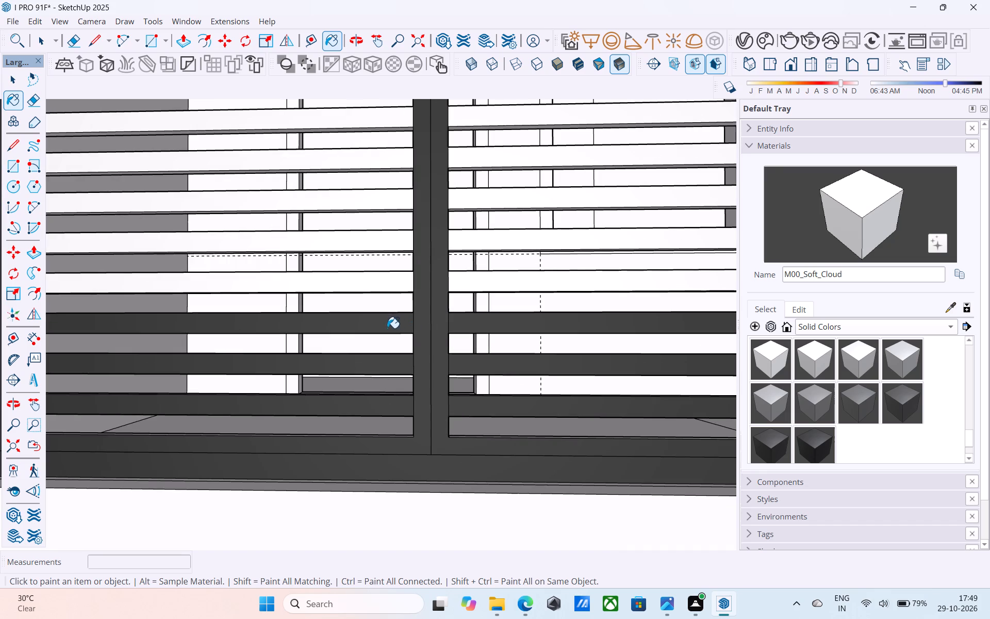
{"action": "left_click", "coordinate": [461, 329]}
{"action": "left_click", "coordinate": [463, 362]}
{"action": "left_click", "coordinate": [390, 364]}
{"action": "scroll", "coordinate": [436, 250], "scroll_direction": "down", "scroll_amount": 5}
{"action": "scroll", "coordinate": [410, 321], "scroll_direction": "up", "scroll_amount": 3}
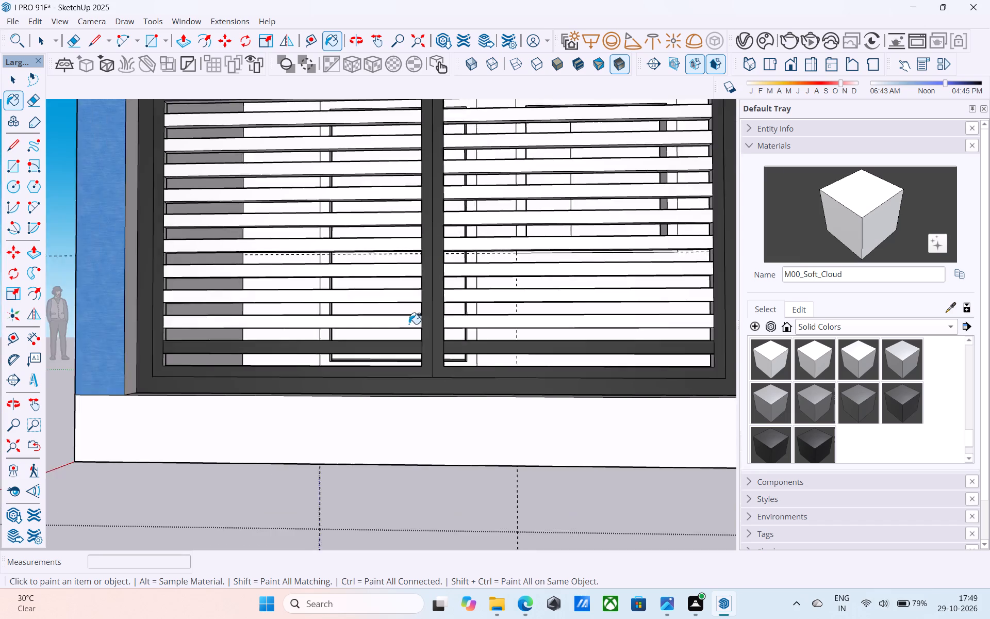
{"action": "scroll", "coordinate": [409, 324], "scroll_direction": "up", "scroll_amount": 2}
{"action": "left_click", "coordinate": [398, 353]}
{"action": "left_click", "coordinate": [486, 363]}
{"action": "left_click", "coordinate": [404, 362]}
Review the two-colour porch panel up close and against the rest of the front elevation.
{"action": "scroll", "coordinate": [412, 320], "scroll_direction": "down", "scroll_amount": 5}
{"action": "middle_click_drag", "start_coordinate": [409, 319], "coordinate": [402, 381]}
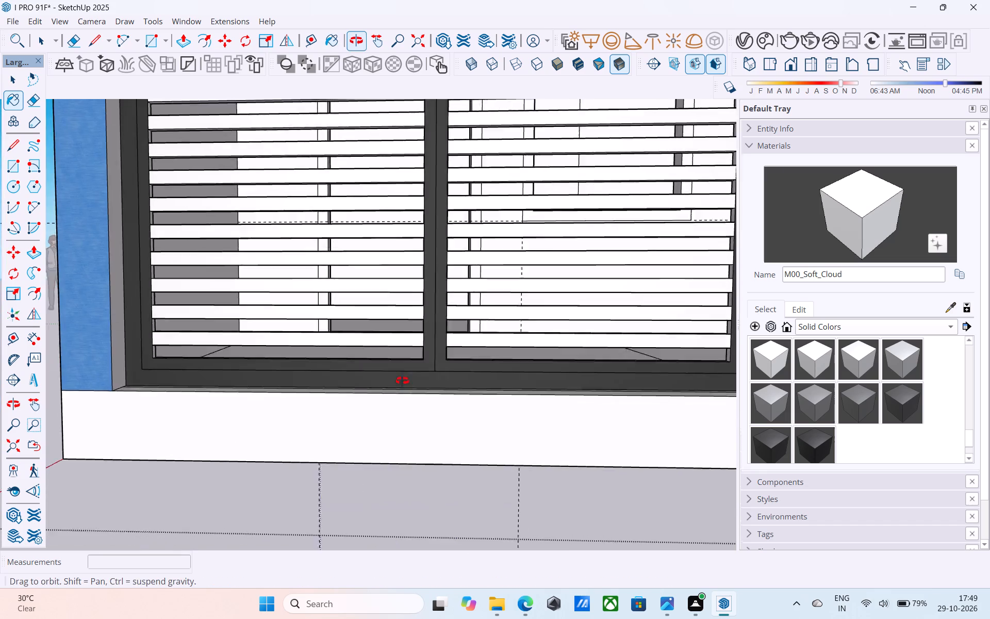
{"action": "middle_click_drag", "start_coordinate": [402, 381], "coordinate": [397, 433]}
{"action": "scroll", "coordinate": [390, 451], "scroll_direction": "down", "scroll_amount": 13}
{"action": "middle_click_drag", "start_coordinate": [372, 465], "coordinate": [404, 394]}
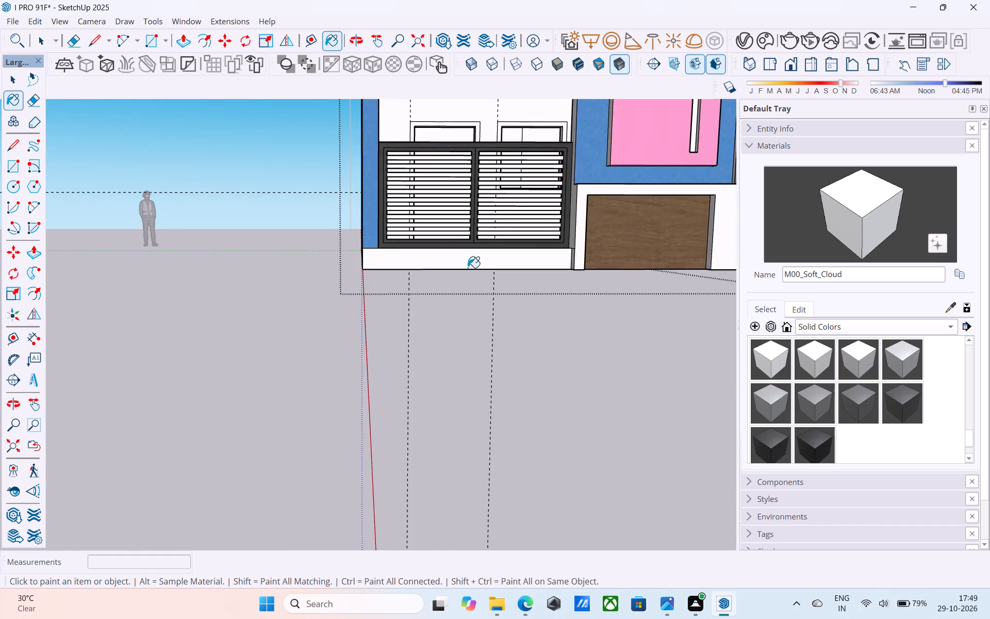
{"action": "scroll", "coordinate": [356, 362], "scroll_direction": "down", "scroll_amount": 9}
{"action": "middle_click_drag", "start_coordinate": [354, 402], "coordinate": [376, 404]}
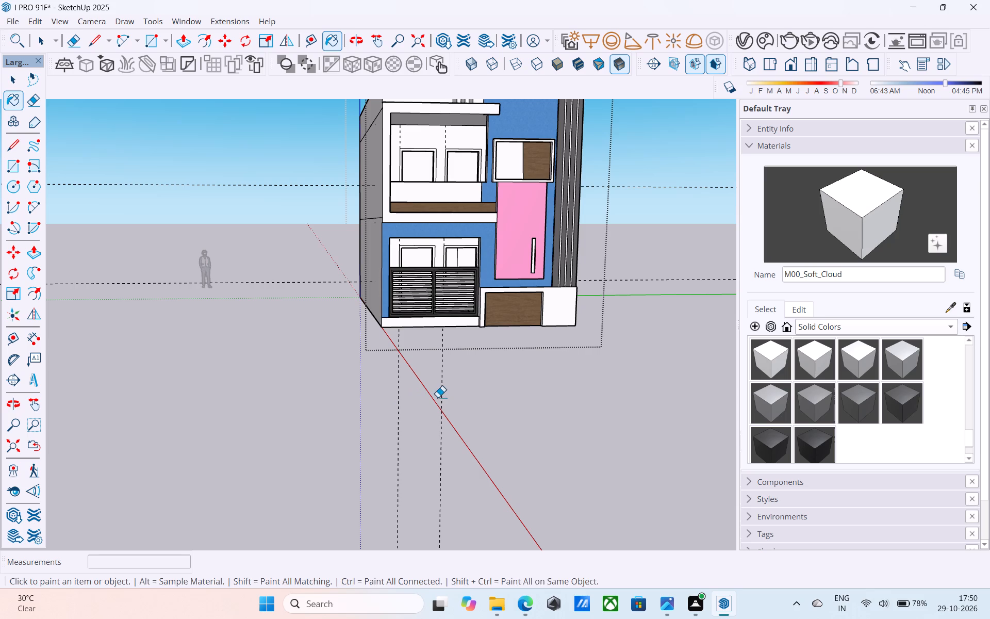
Erase the dashed horizontal and vertical guide lines running across the front elevation.
{"action": "key", "text": "e"}
{"action": "left_click_drag", "start_coordinate": [454, 393], "coordinate": [403, 399]}
{"action": "left_click_drag", "start_coordinate": [301, 279], "coordinate": [303, 289]}
{"action": "left_click_drag", "start_coordinate": [286, 170], "coordinate": [302, 218]}
{"action": "left_click_drag", "start_coordinate": [360, 392], "coordinate": [443, 406]}
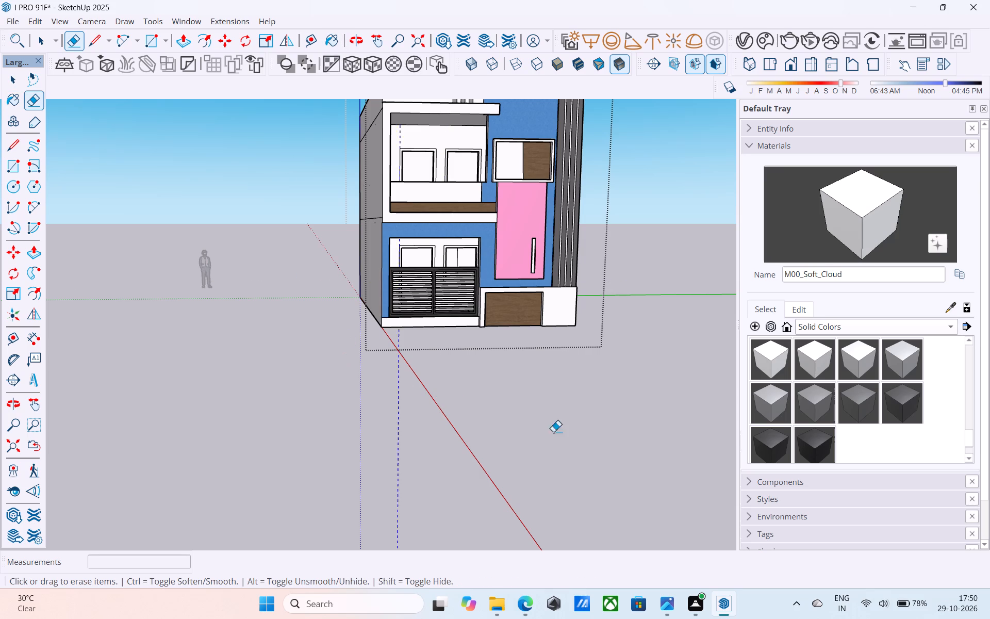
Save the house model.
{"action": "scroll", "coordinate": [403, 447], "scroll_direction": "down", "scroll_amount": 6}
{"action": "scroll", "coordinate": [459, 137], "scroll_direction": "up", "scroll_amount": 7}
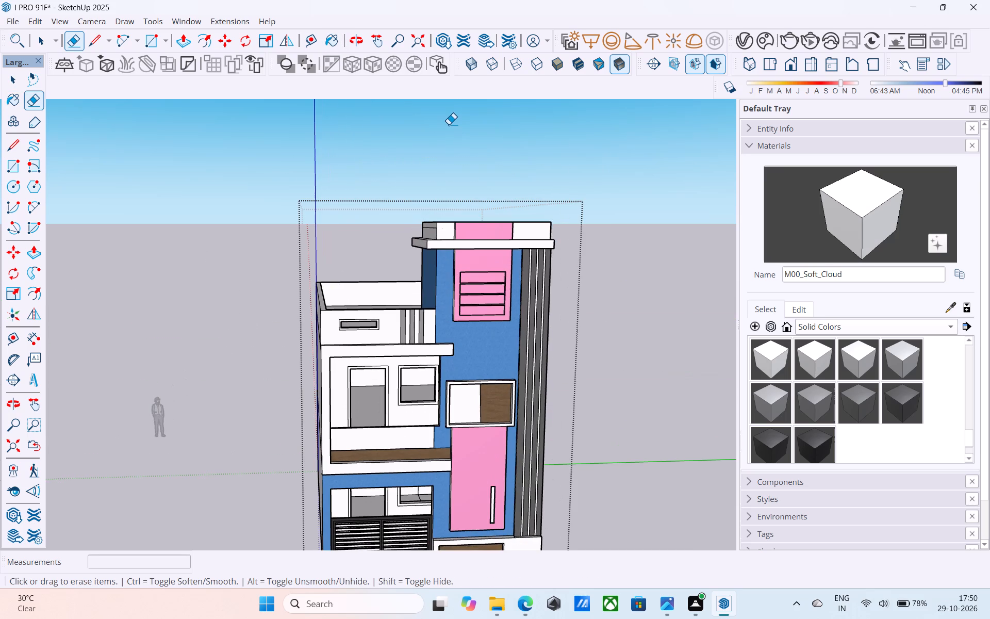
{"action": "key", "text": "space"}
{"action": "key", "text": "s"}
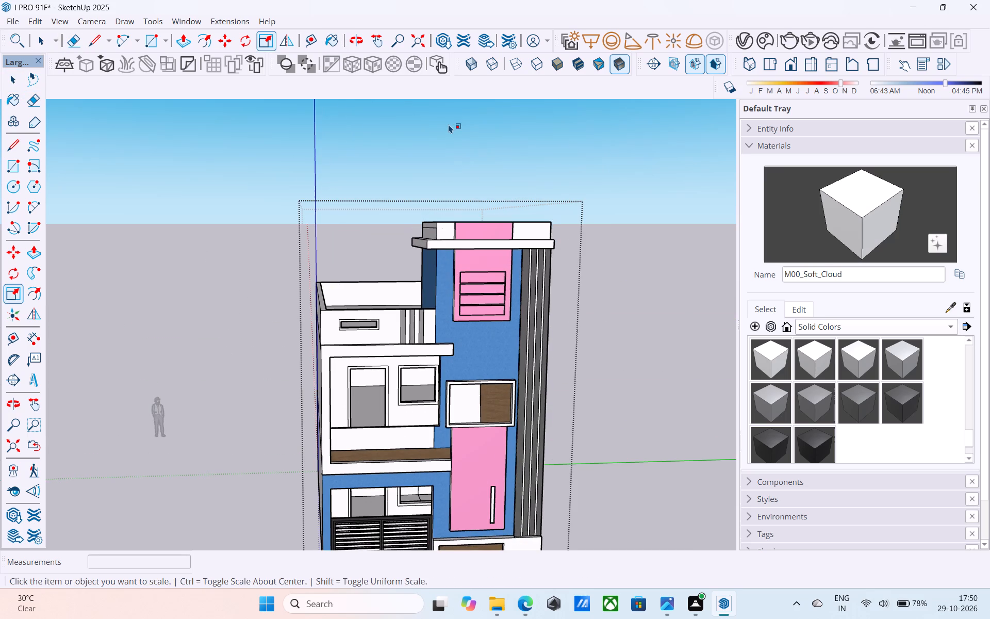
{"action": "key", "text": "space"}
{"action": "key", "text": "ctrl+s"}
{"action": "key", "text": "space"}
Examine the coloured front elevation from several angles, from the roof parapet down to the porch plinth.
{"action": "scroll", "coordinate": [451, 139], "scroll_direction": "down", "scroll_amount": 4}
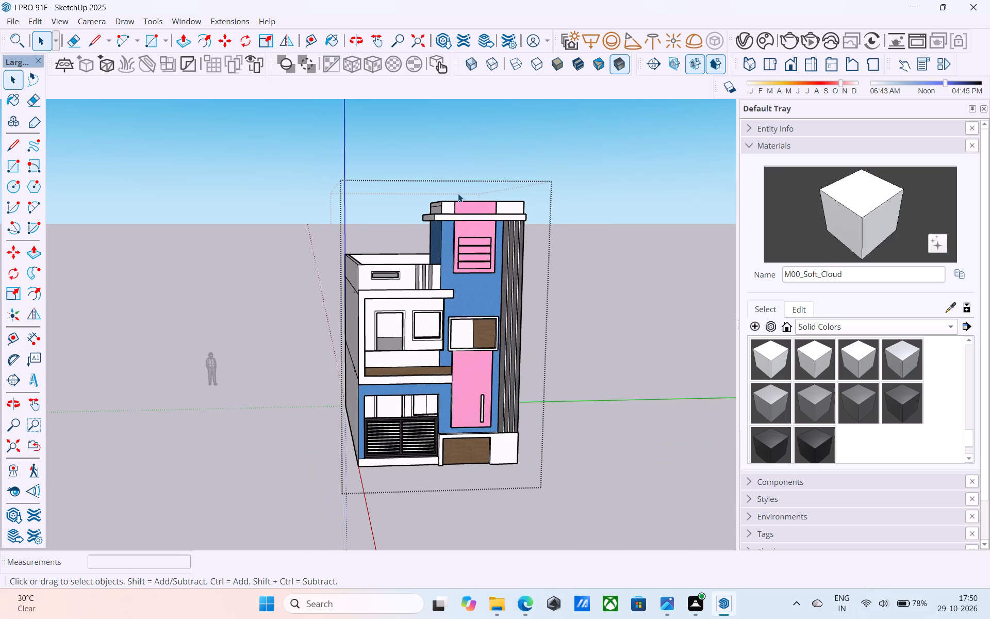
{"action": "middle_click_drag", "start_coordinate": [442, 261], "coordinate": [425, 284]}
{"action": "scroll", "coordinate": [426, 273], "scroll_direction": "up", "scroll_amount": 5}
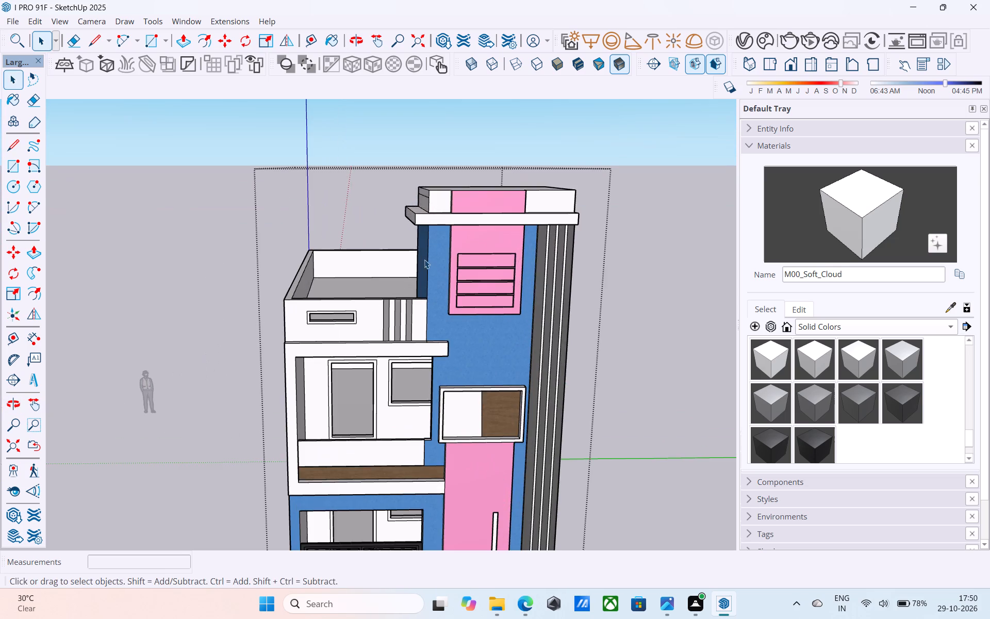
{"action": "middle_click_drag", "start_coordinate": [423, 253], "coordinate": [431, 217]}
{"action": "scroll", "coordinate": [445, 165], "scroll_direction": "up", "scroll_amount": 8}
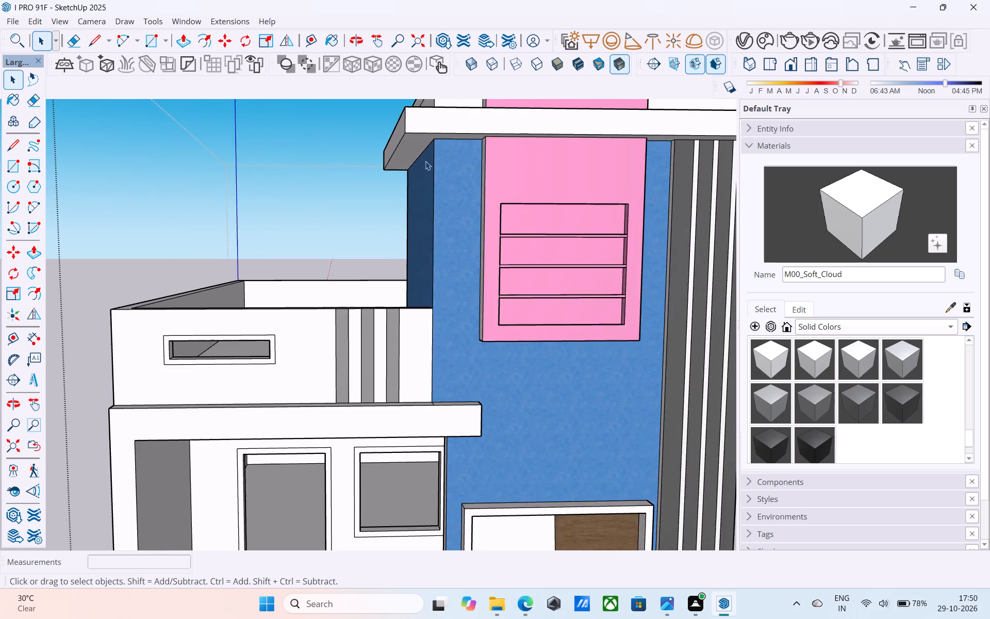
{"action": "scroll", "coordinate": [424, 162], "scroll_direction": "down", "scroll_amount": 3}
{"action": "middle_click_drag", "start_coordinate": [430, 184], "coordinate": [418, 242], "text": "shift"}
{"action": "scroll", "coordinate": [405, 210], "scroll_direction": "up", "scroll_amount": 3}
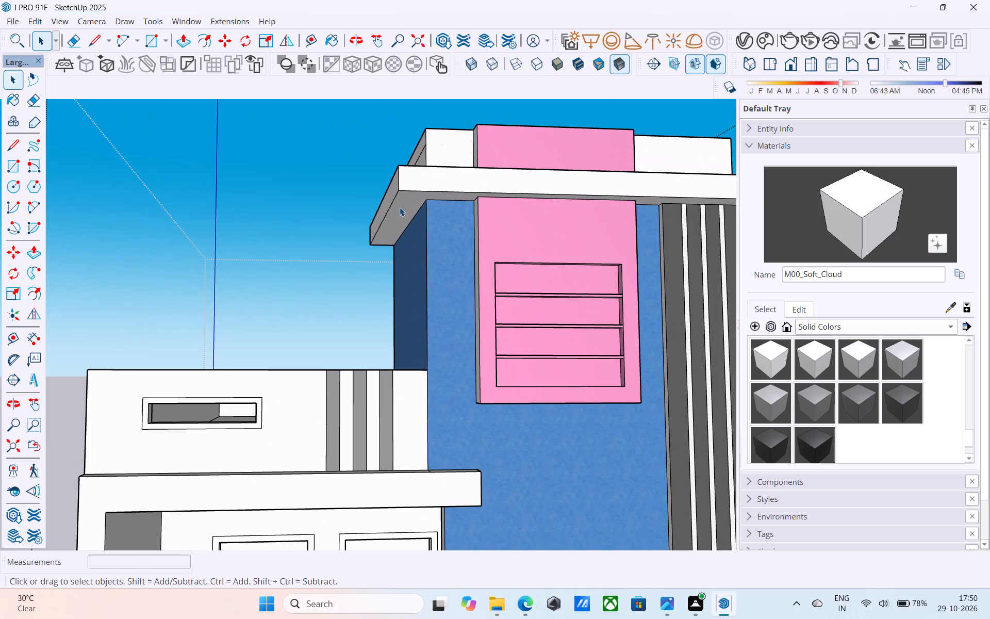
{"action": "scroll", "coordinate": [393, 199], "scroll_direction": "down", "scroll_amount": 5}
{"action": "middle_click_drag", "start_coordinate": [404, 229], "coordinate": [495, 262]}
{"action": "middle_click_drag", "start_coordinate": [466, 356], "coordinate": [435, 295]}
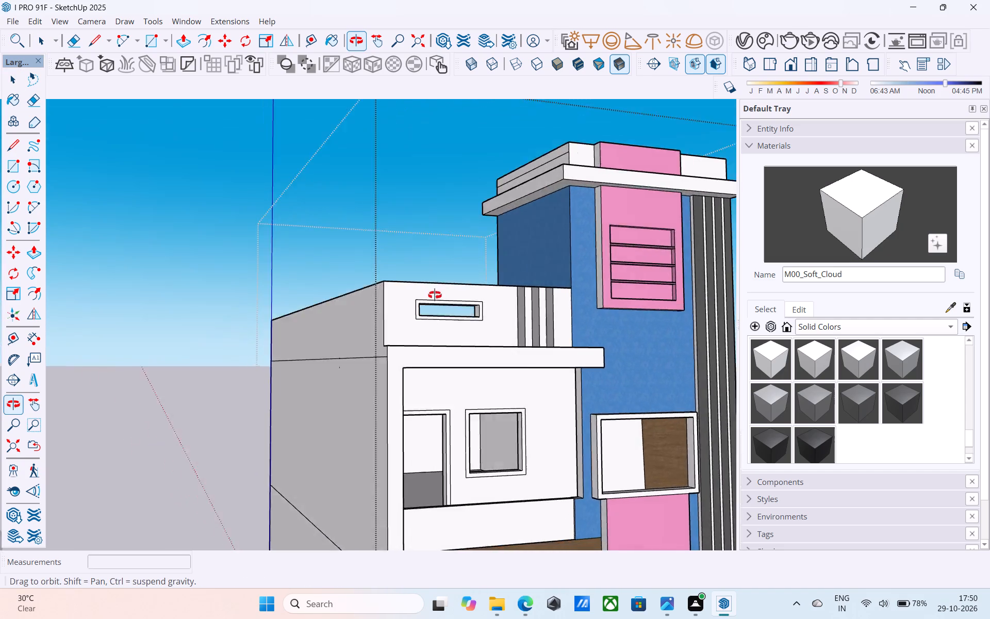
{"action": "middle_click_drag", "start_coordinate": [435, 295], "coordinate": [385, 303]}
{"action": "scroll", "coordinate": [385, 303], "scroll_direction": "down", "scroll_amount": 5}
{"action": "middle_click_drag", "start_coordinate": [431, 361], "coordinate": [479, 229]}
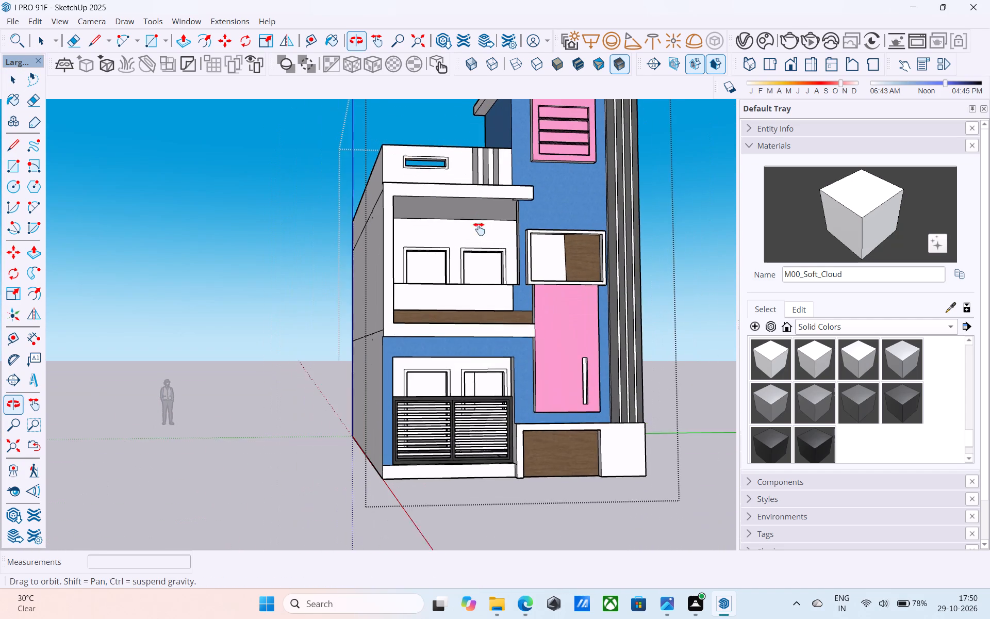
{"action": "middle_click_drag", "start_coordinate": [479, 229], "coordinate": [488, 262]}
{"action": "middle_click_drag", "start_coordinate": [488, 262], "coordinate": [489, 266]}
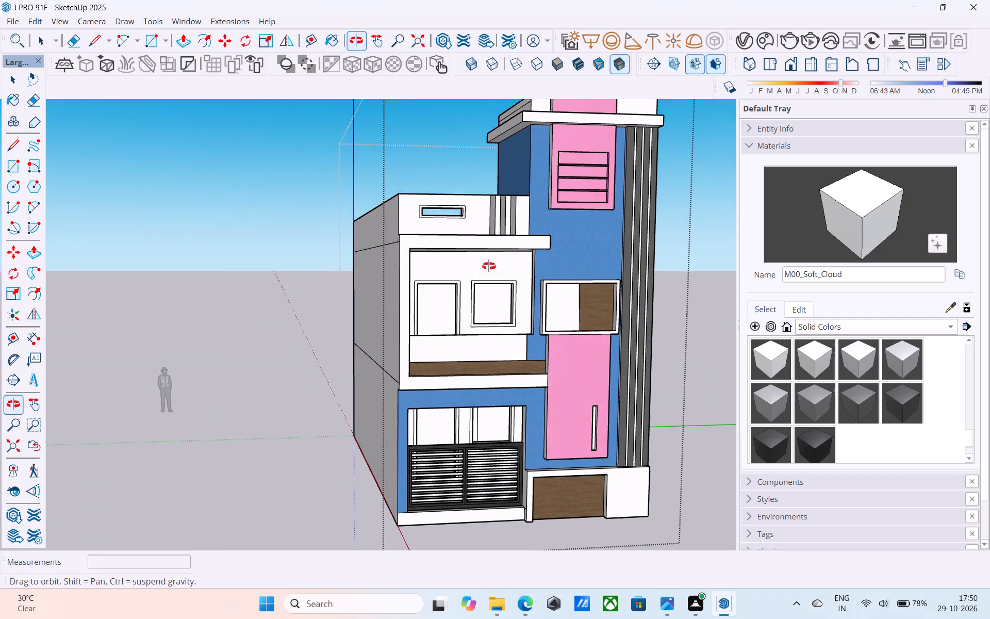
{"action": "middle_click_drag", "start_coordinate": [489, 266], "coordinate": [489, 316]}
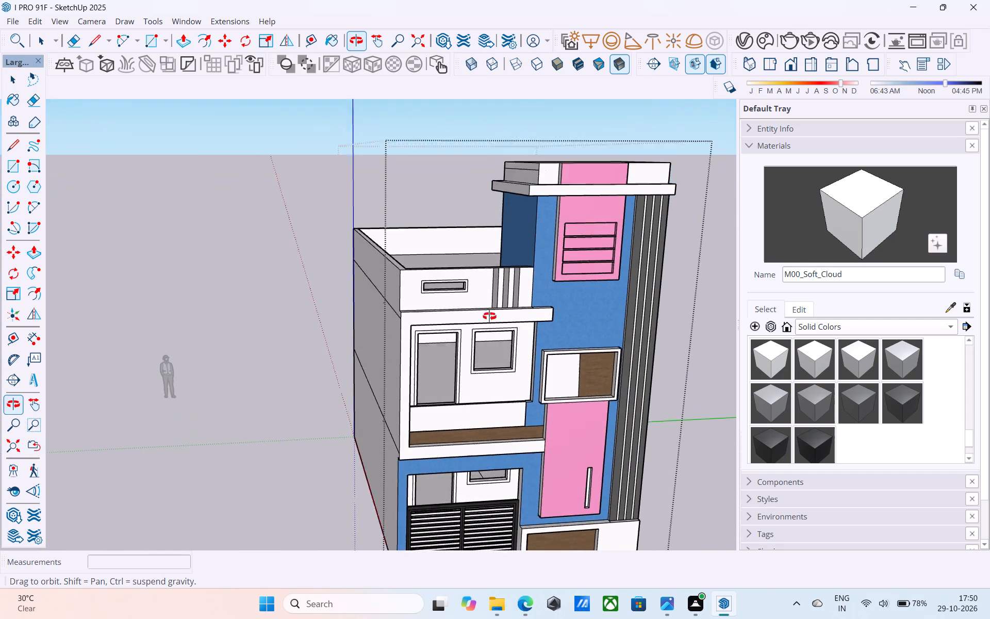
{"action": "middle_click_drag", "start_coordinate": [489, 316], "coordinate": [537, 108]}
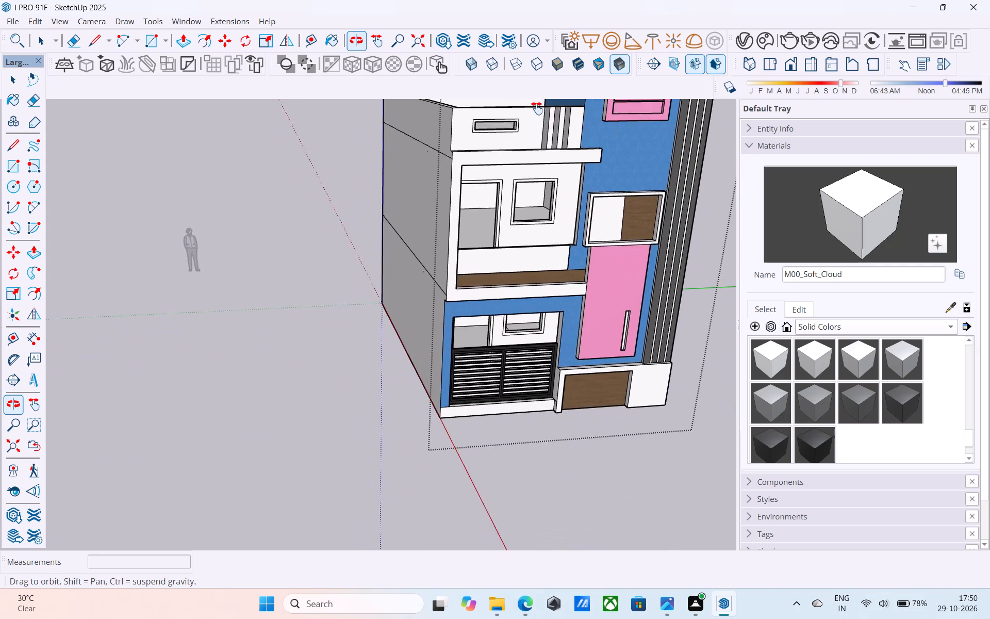
{"action": "middle_click_drag", "start_coordinate": [537, 108], "coordinate": [532, 82]}
Draw a 1' line down the plinth below the blue pillar's inner edge, then ground lines 2' outward and about 1' across.
{"action": "scroll", "coordinate": [398, 271], "scroll_direction": "up", "scroll_amount": 5}
{"action": "scroll", "coordinate": [439, 340], "scroll_direction": "down", "scroll_amount": 2}
{"action": "middle_click_drag", "start_coordinate": [435, 341], "coordinate": [386, 208]}
{"action": "scroll", "coordinate": [386, 208], "scroll_direction": "up", "scroll_amount": 6}
{"action": "middle_click_drag", "start_coordinate": [433, 306], "coordinate": [415, 308]}
{"action": "key", "text": "l"}
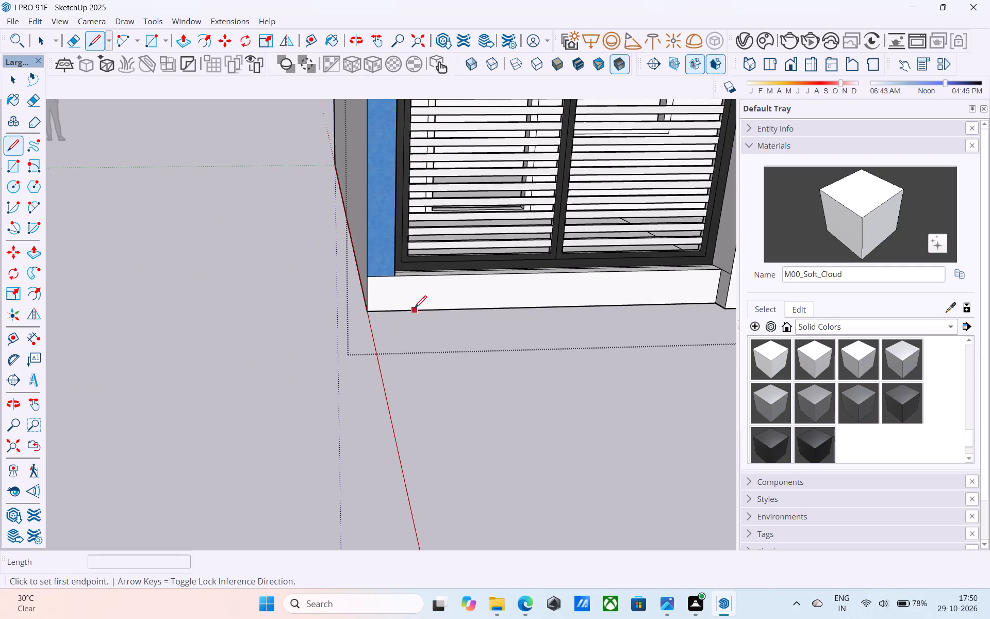
{"action": "left_click", "coordinate": [396, 276]}
{"action": "left_click", "coordinate": [391, 311]}
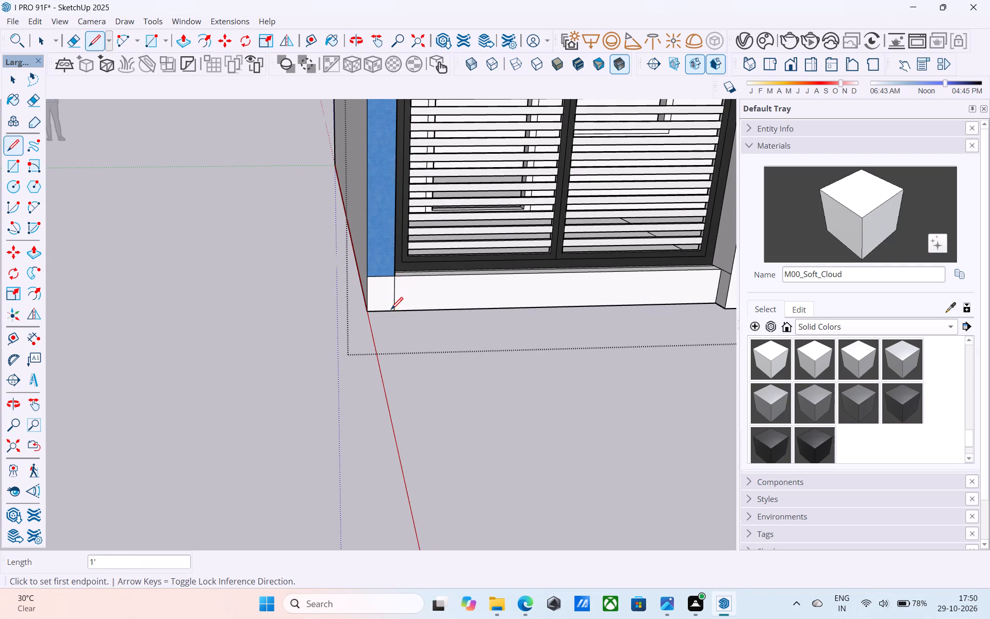
{"action": "left_click", "coordinate": [393, 313]}
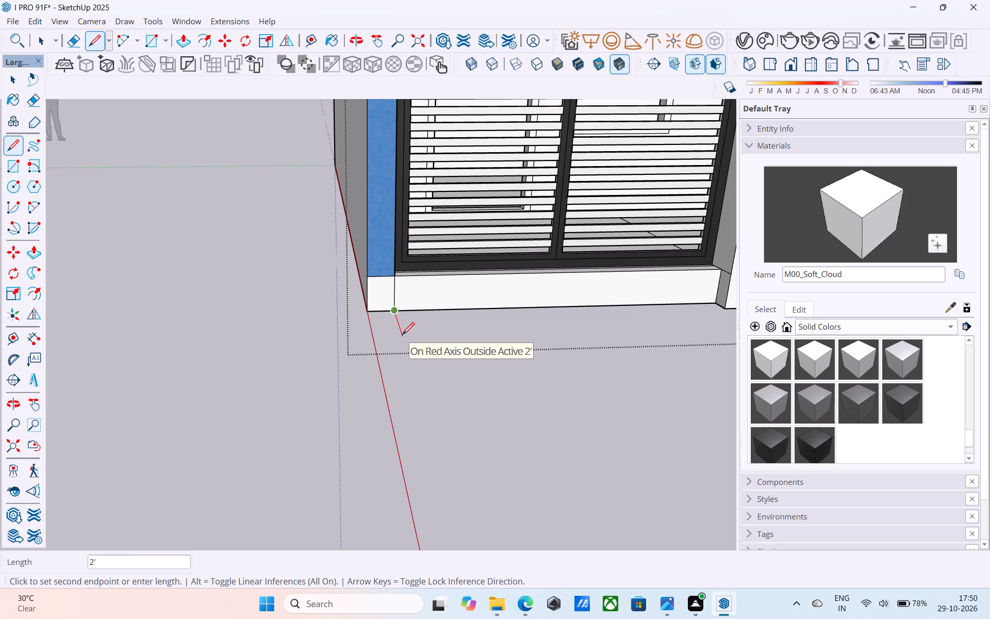
{"action": "left_click", "coordinate": [402, 336]}
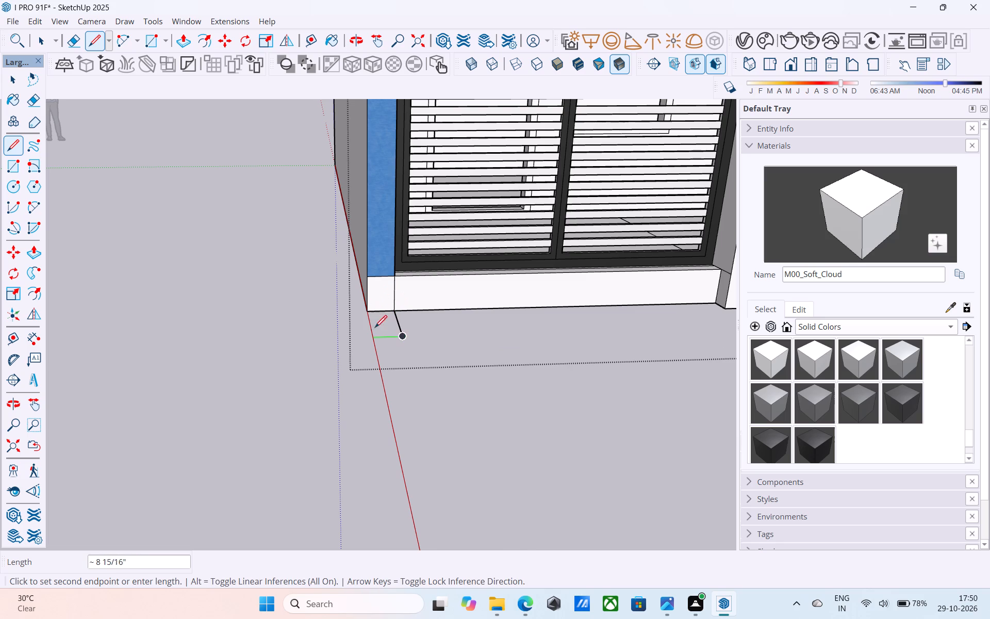
{"action": "left_click", "coordinate": [364, 338]}
Close the ground strip with a line out from the plinth's outer corner and erase the overhanging edge stub.
{"action": "right_click", "coordinate": [375, 316]}
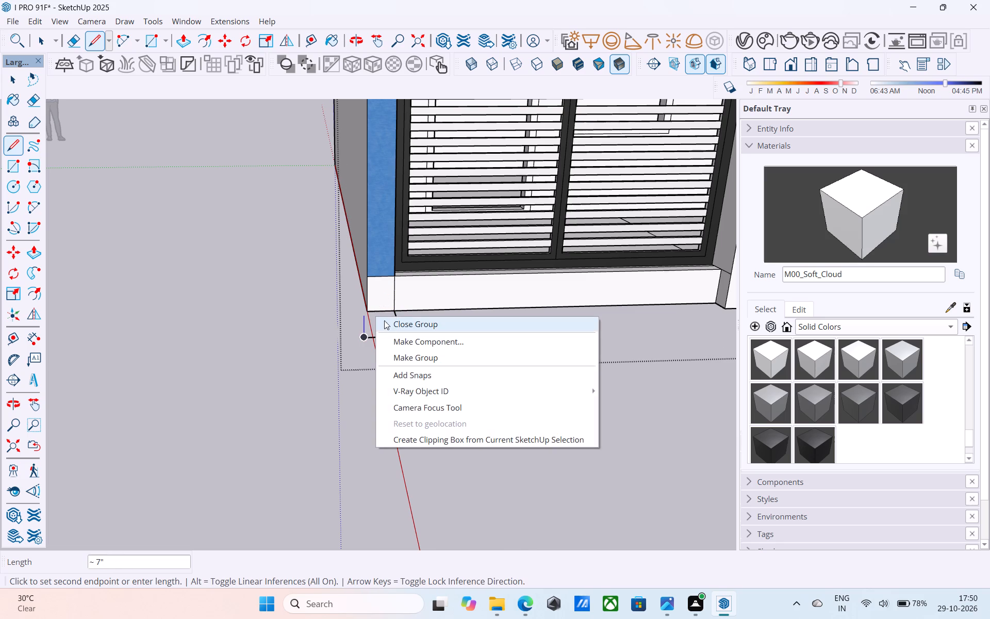
{"action": "left_click", "coordinate": [93, 34]}
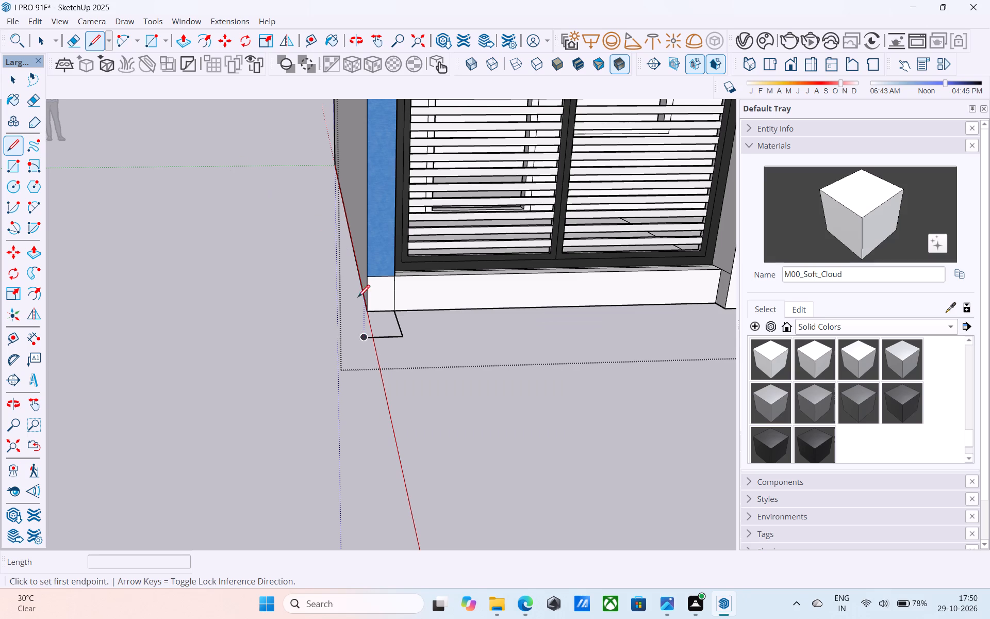
{"action": "left_click", "coordinate": [368, 306]}
{"action": "left_click", "coordinate": [373, 340]}
{"action": "scroll", "coordinate": [373, 340], "scroll_direction": "up", "scroll_amount": 3}
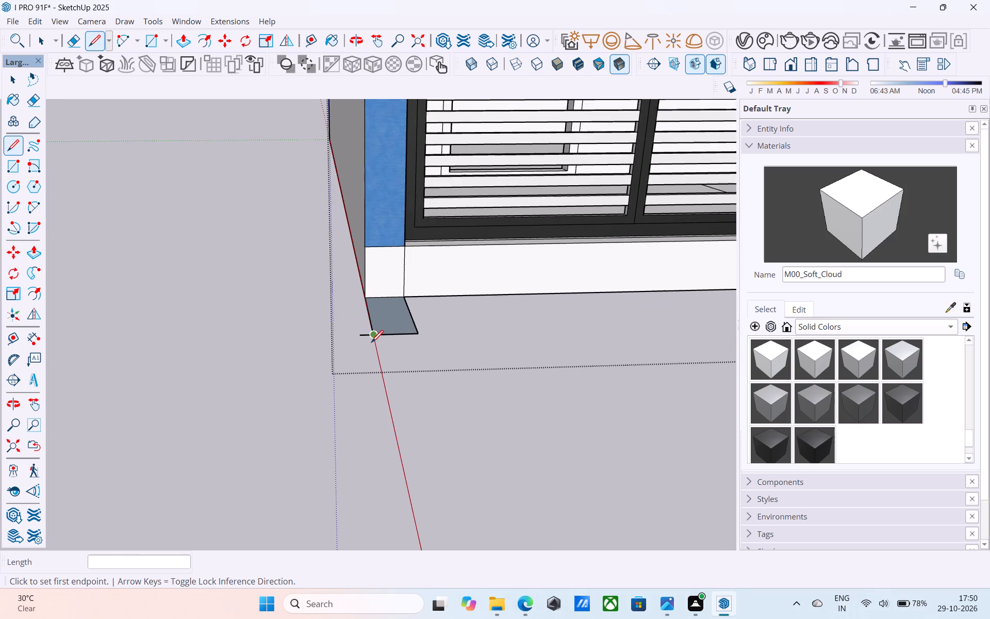
{"action": "scroll", "coordinate": [371, 344], "scroll_direction": "up", "scroll_amount": 5}
{"action": "key", "text": "e"}
{"action": "left_click_drag", "start_coordinate": [364, 333], "coordinate": [358, 326]}
{"action": "key", "text": "space"}
{"action": "scroll", "coordinate": [341, 325], "scroll_direction": "down", "scroll_amount": 4}
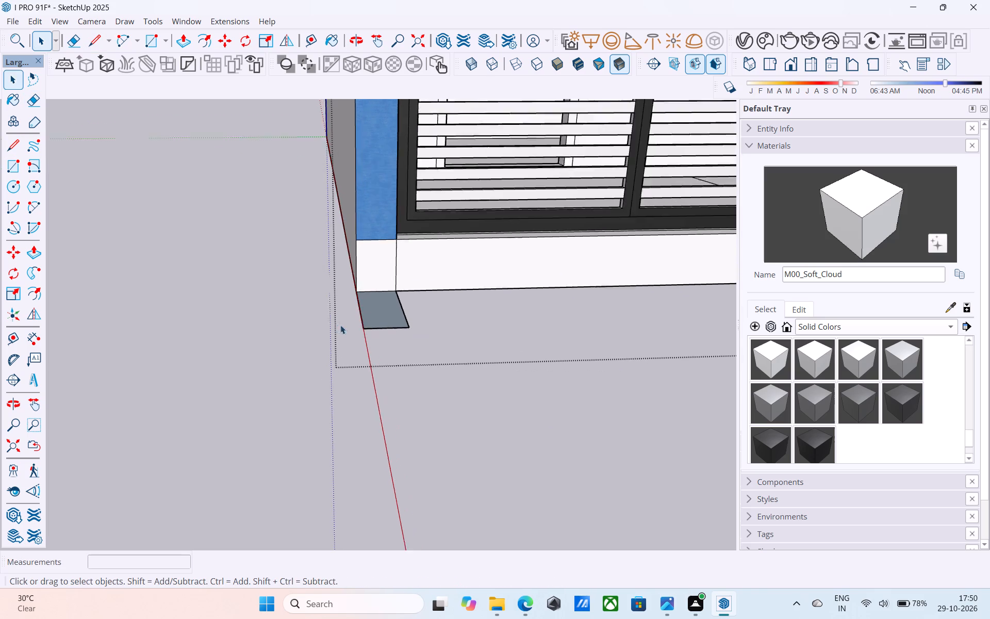
Draw a ground line about 2' outward from the plinth's bottom corner next to the wood panel.
{"action": "scroll", "coordinate": [340, 325], "scroll_direction": "down", "scroll_amount": 2}
{"action": "scroll", "coordinate": [293, 324], "scroll_direction": "down", "scroll_amount": 4}
{"action": "scroll", "coordinate": [427, 331], "scroll_direction": "down", "scroll_amount": 4}
{"action": "scroll", "coordinate": [605, 297], "scroll_direction": "up", "scroll_amount": 7}
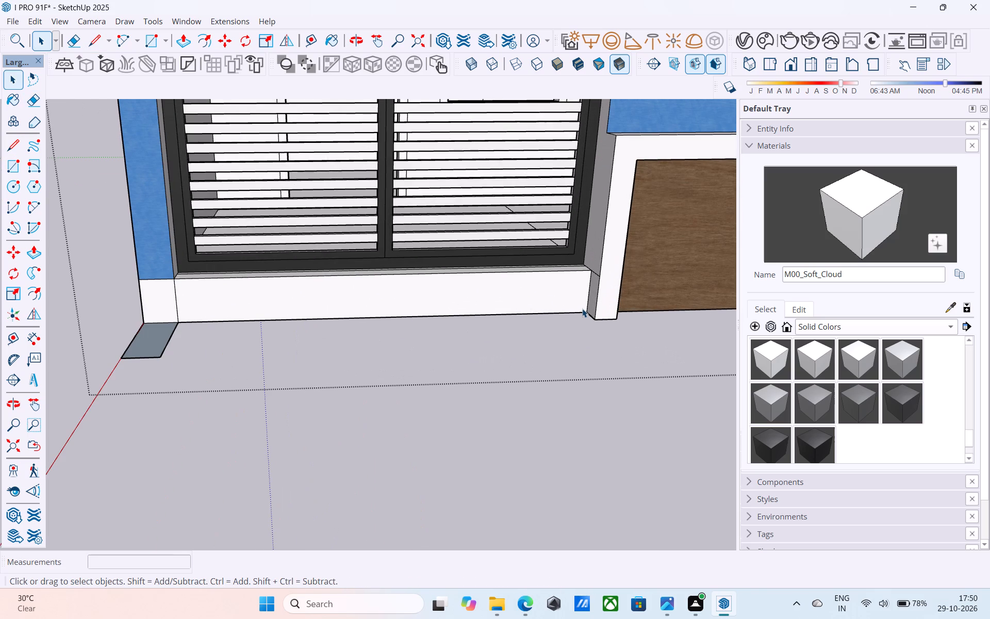
{"action": "key", "text": "l"}
{"action": "scroll", "coordinate": [585, 311], "scroll_direction": "up", "scroll_amount": 1}
{"action": "left_click", "coordinate": [586, 311]}
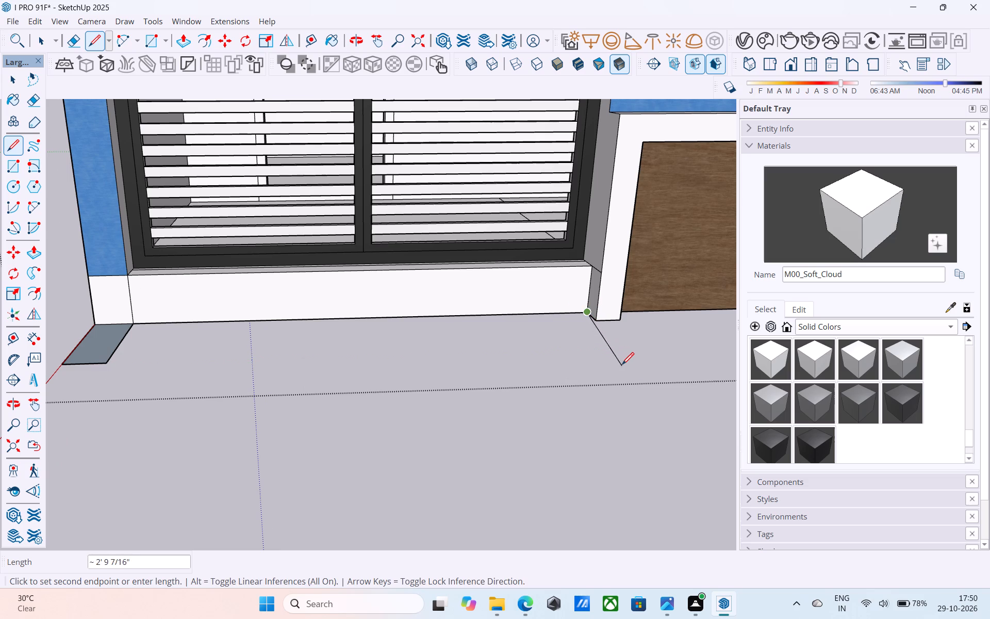
{"action": "left_click", "coordinate": [630, 355]}
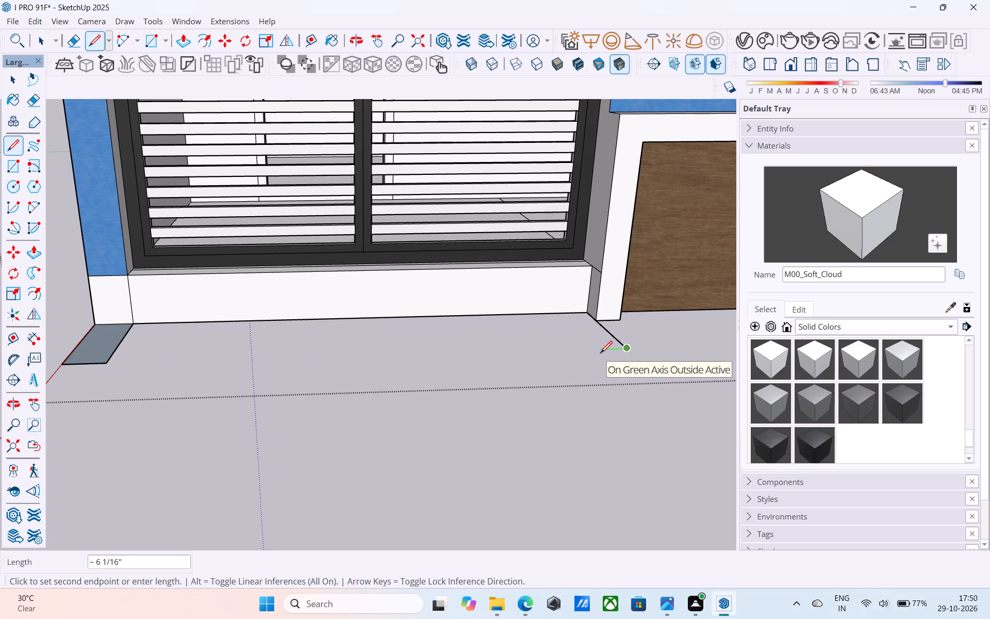
Measure the front edge of the ground strip below the blue pillar with the Line tool.
{"action": "key", "text": "l"}
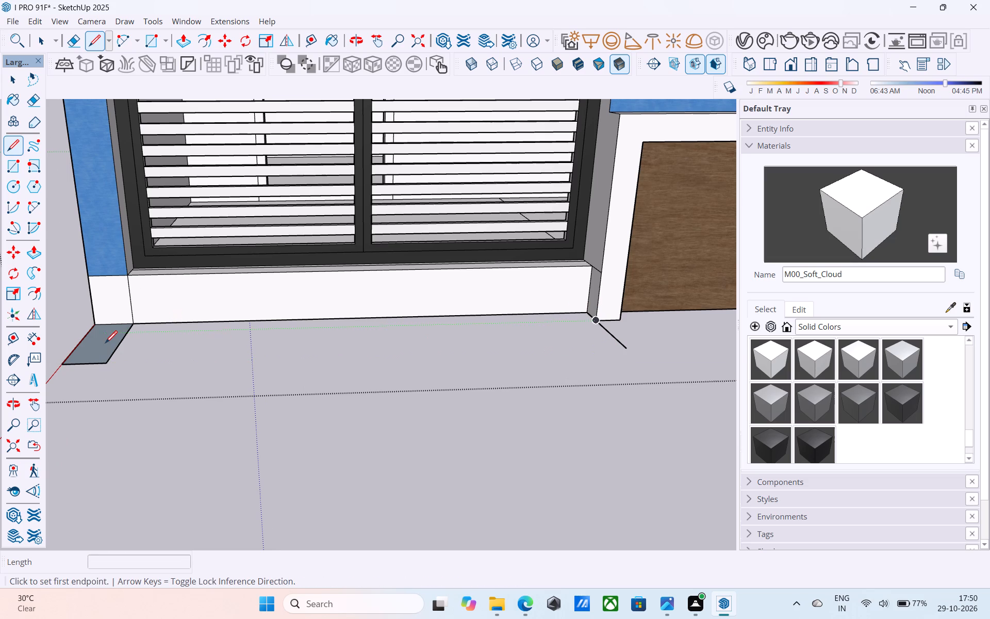
{"action": "left_click", "coordinate": [109, 366]}
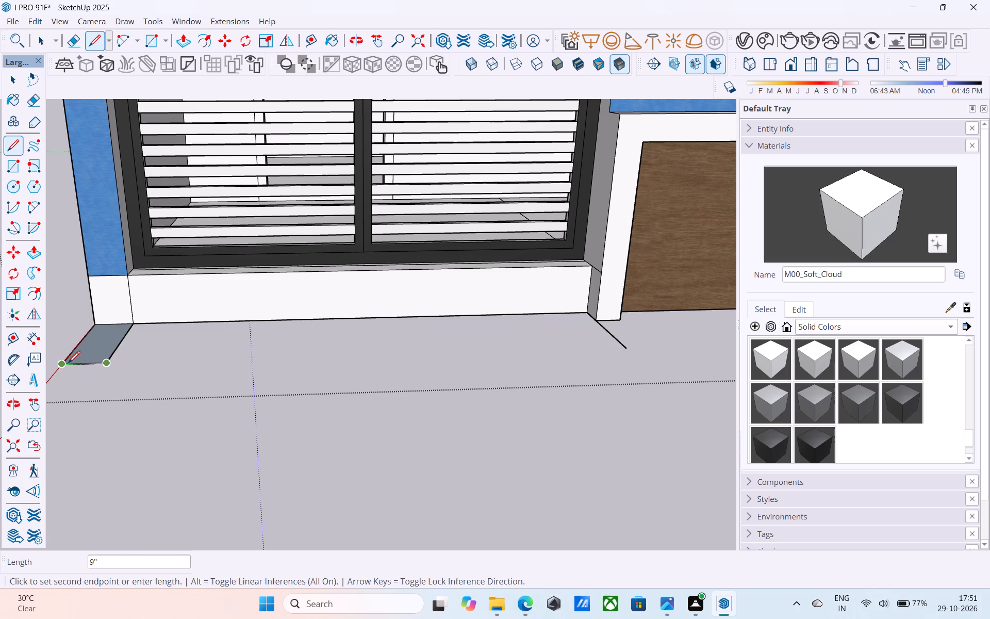
{"action": "key", "text": "l"}
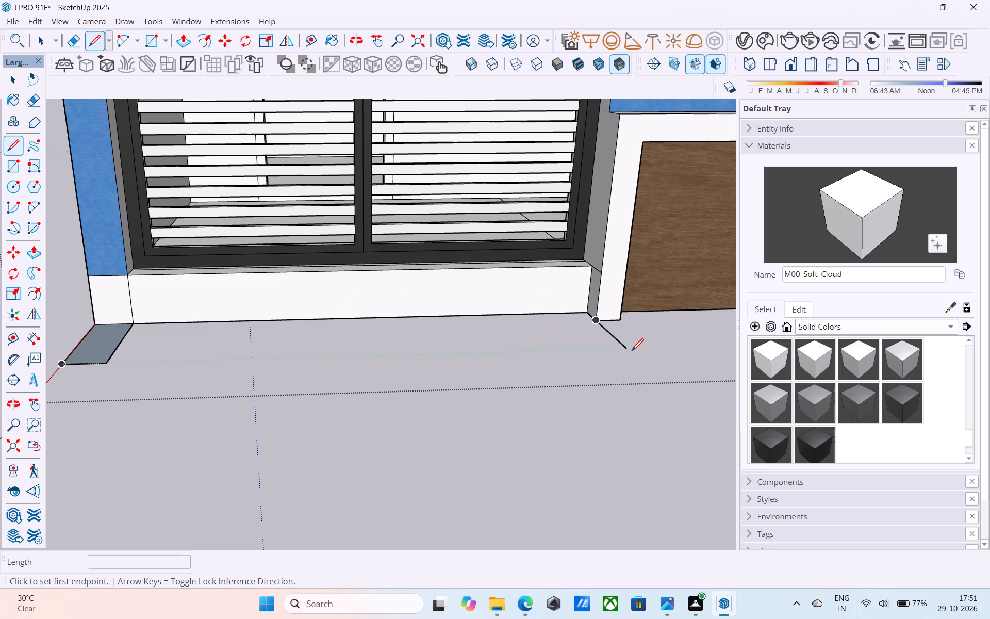
Complete the second ground strip beside the wood panel with a 9" front edge and a 2' line back to the plinth.
{"action": "left_click", "coordinate": [627, 350]}
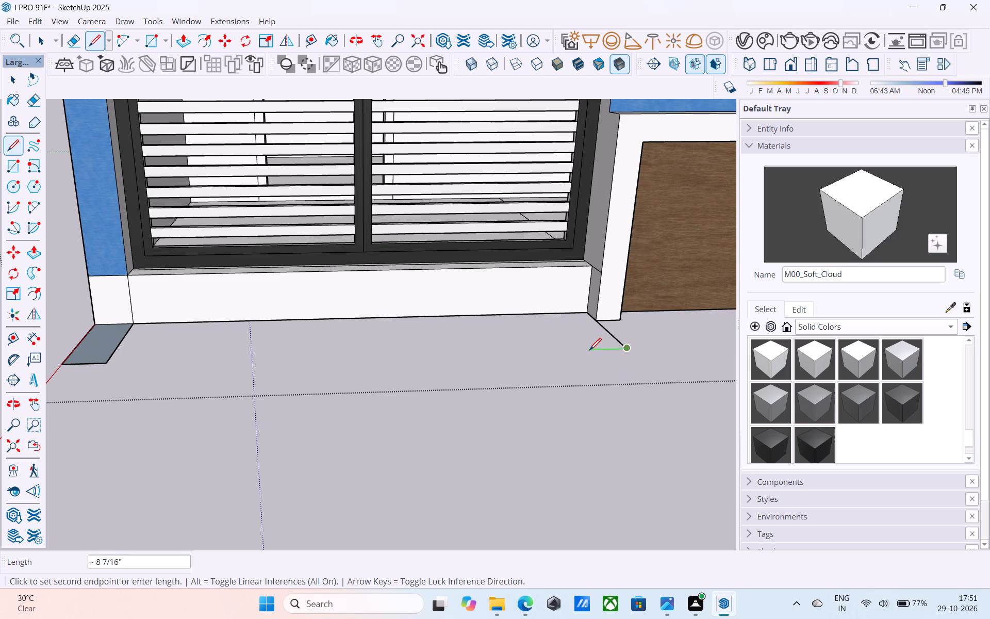
{"action": "key", "text": "9"}
{"action": "key", "text": "shift+quotedbl"}
{"action": "key", "text": "Return"}
{"action": "key", "text": "space"}
{"action": "key", "text": "l"}
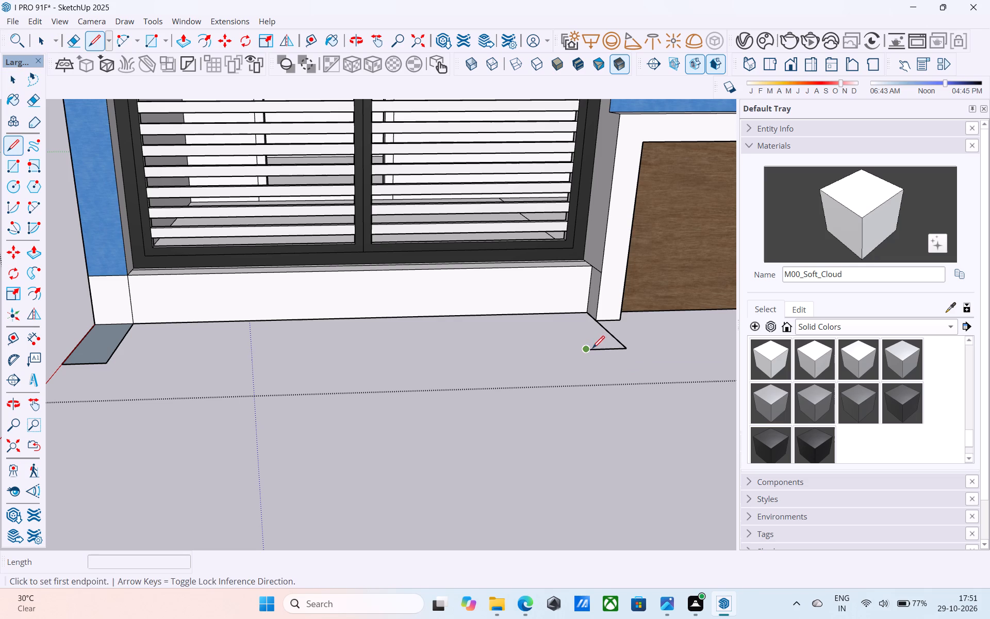
{"action": "left_click", "coordinate": [592, 349]}
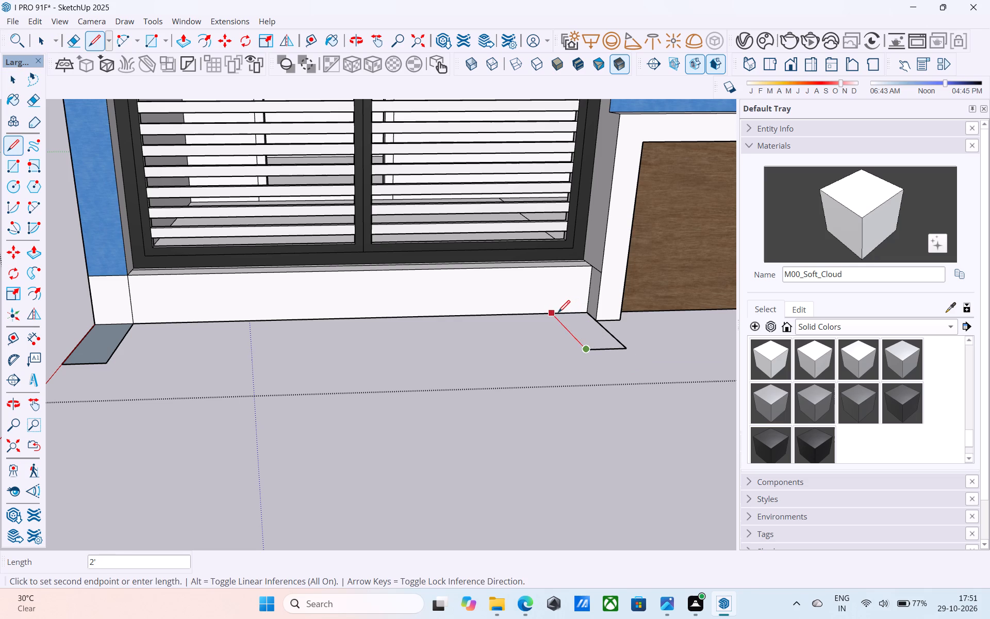
{"action": "left_click", "coordinate": [556, 314]}
Build a sloped wedge over the 9" strip, drawing the plinth's vertical and top edges and slanted edges down to the strip's front corners.
{"action": "left_click", "coordinate": [552, 313]}
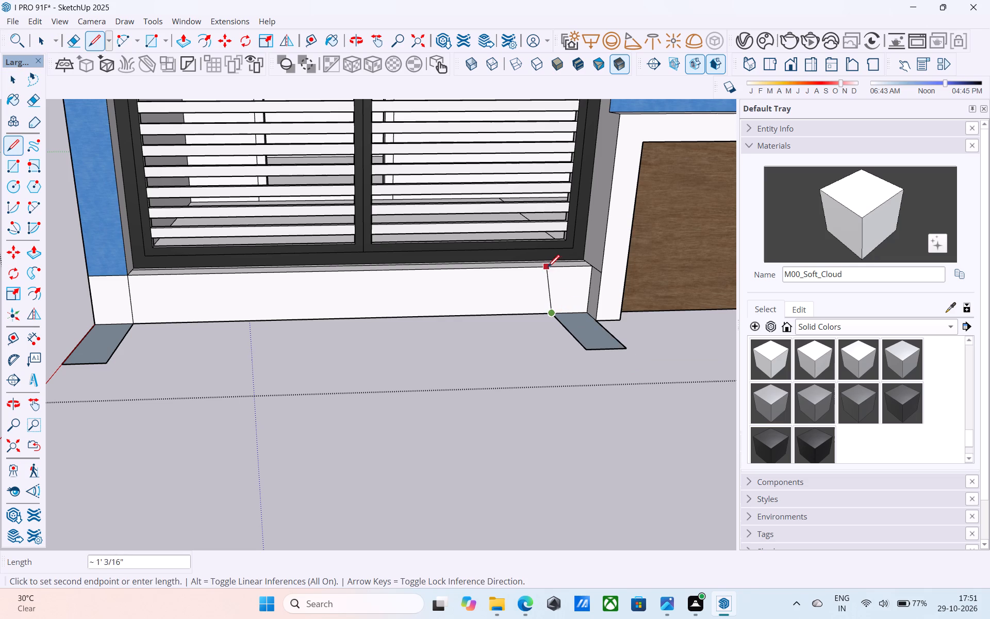
{"action": "left_click", "coordinate": [552, 268]}
{"action": "left_click", "coordinate": [594, 267]}
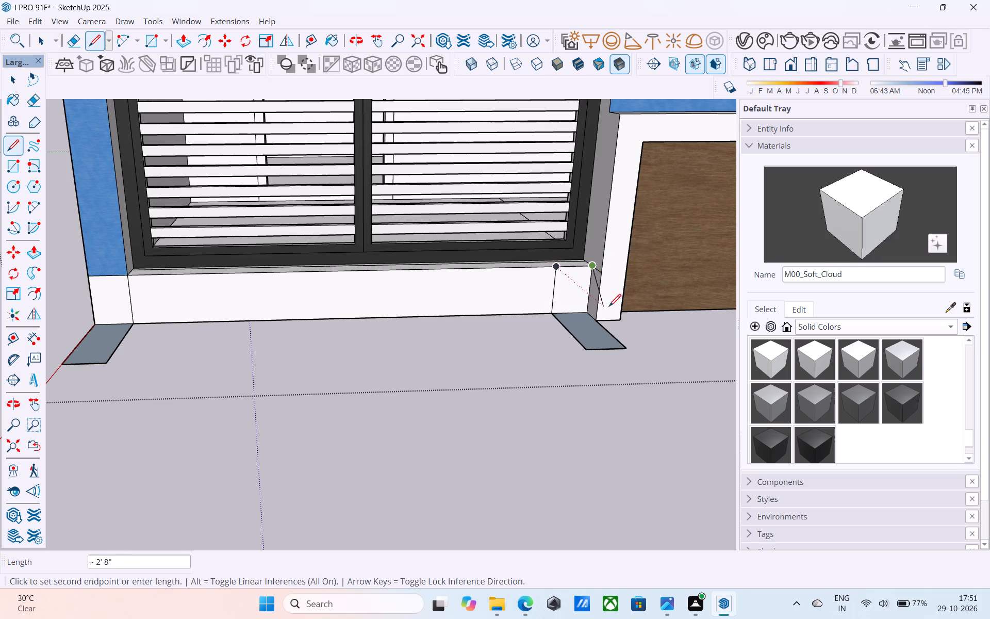
{"action": "left_click", "coordinate": [623, 347]}
{"action": "left_click", "coordinate": [552, 269]}
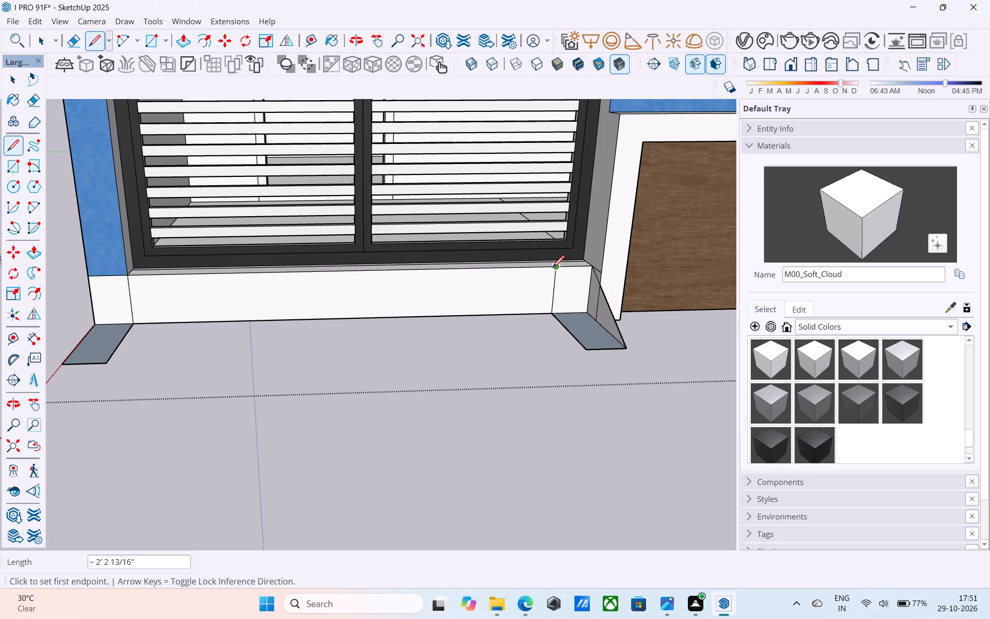
{"action": "left_click", "coordinate": [582, 349]}
{"action": "left_click", "coordinate": [586, 356]}
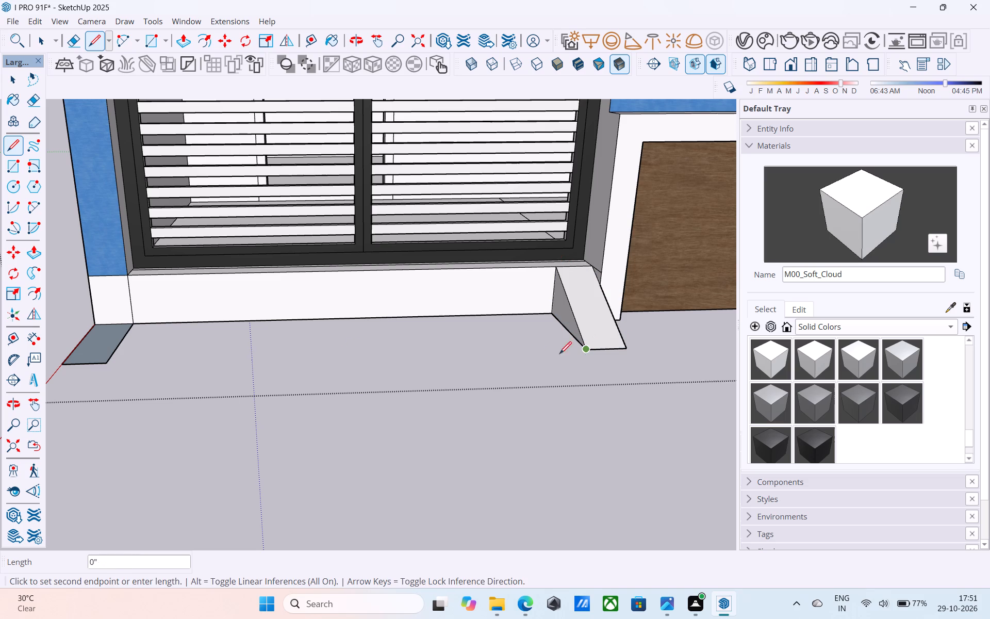
Draw the 8' 6" front edge joining the two ground strips.
{"action": "left_click", "coordinate": [106, 363]}
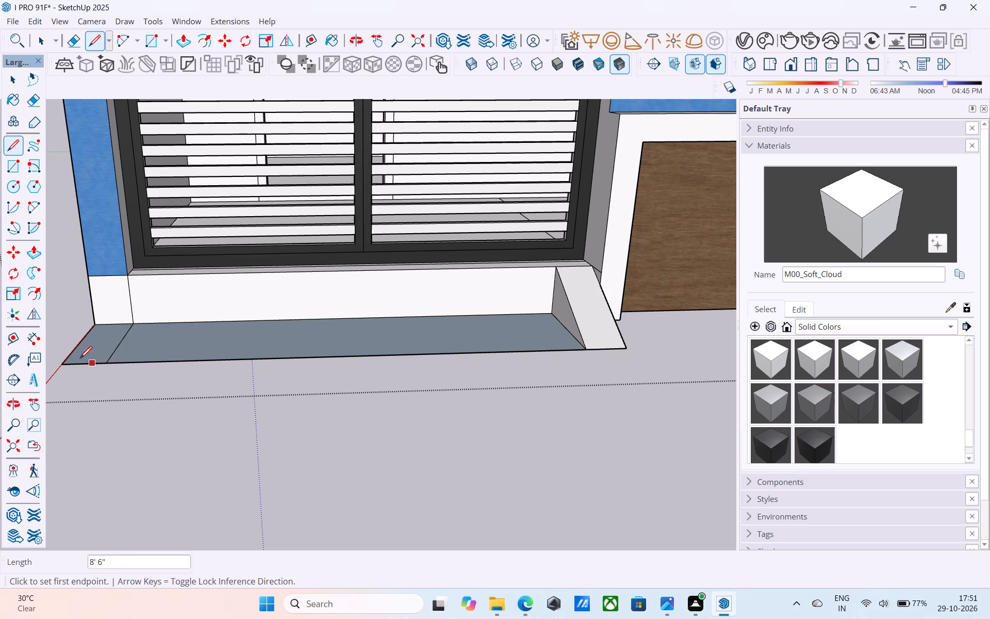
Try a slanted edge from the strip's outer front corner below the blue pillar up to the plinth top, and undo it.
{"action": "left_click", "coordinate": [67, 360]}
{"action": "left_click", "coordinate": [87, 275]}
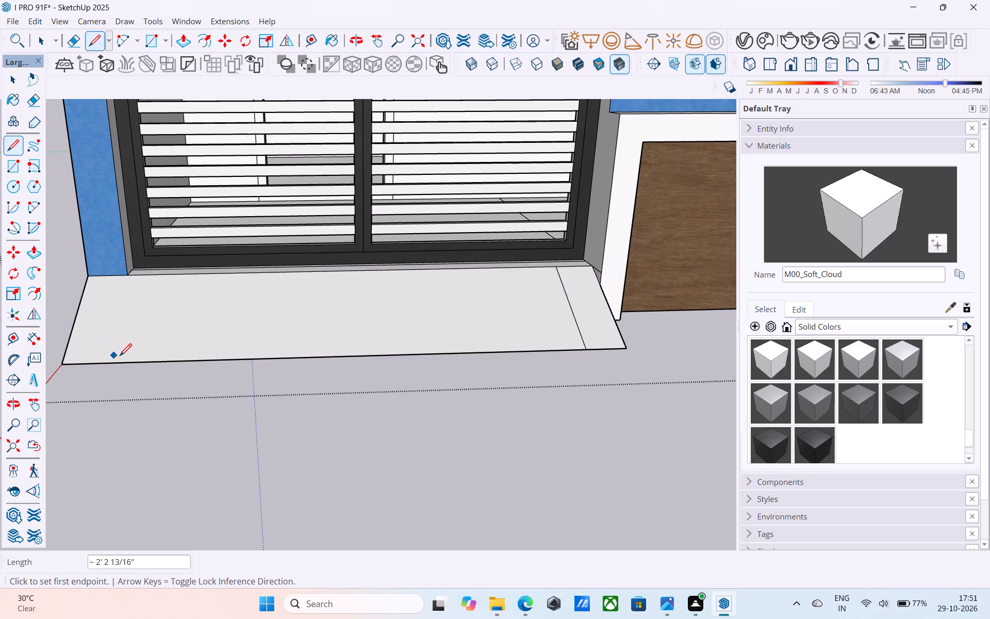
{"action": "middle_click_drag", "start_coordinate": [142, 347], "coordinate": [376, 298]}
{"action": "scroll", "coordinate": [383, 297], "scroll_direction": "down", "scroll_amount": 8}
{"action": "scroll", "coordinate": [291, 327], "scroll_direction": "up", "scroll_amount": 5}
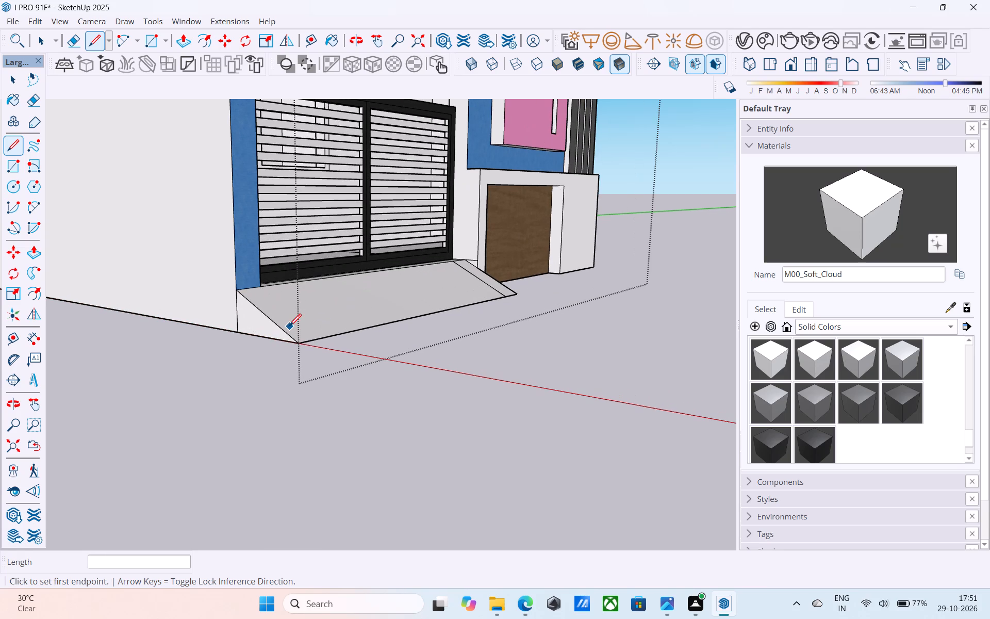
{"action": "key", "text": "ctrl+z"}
Draw slanted edges from the inner and outer front corners of the strip below the blue pillar up to the plinth's top corners.
{"action": "middle_click_drag", "start_coordinate": [287, 324], "coordinate": [271, 330]}
{"action": "scroll", "coordinate": [264, 335], "scroll_direction": "up", "scroll_amount": 4}
{"action": "left_click", "coordinate": [322, 344]}
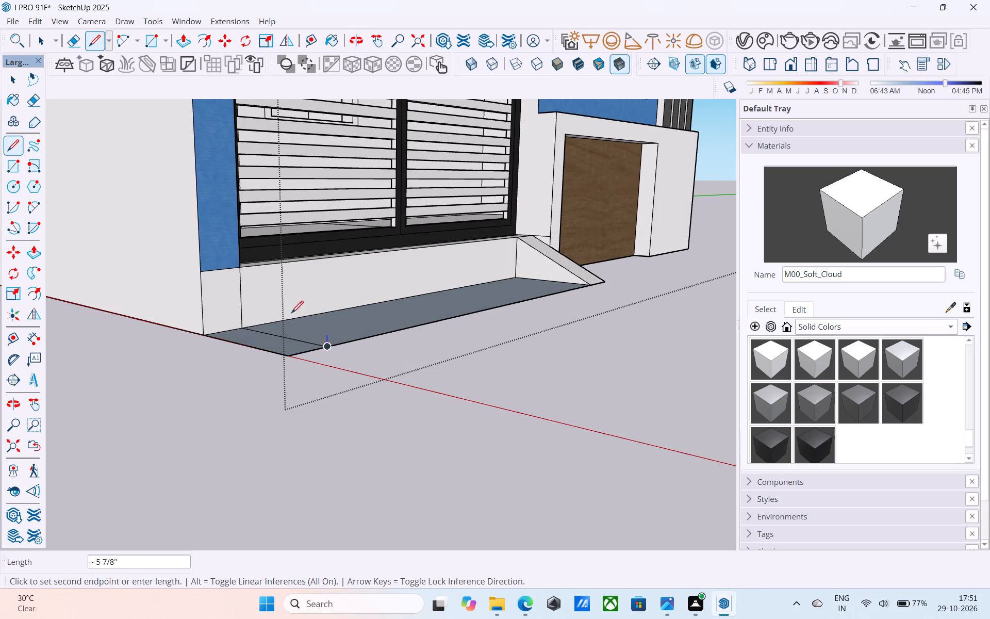
{"action": "left_click", "coordinate": [239, 269]}
{"action": "left_click", "coordinate": [287, 359]}
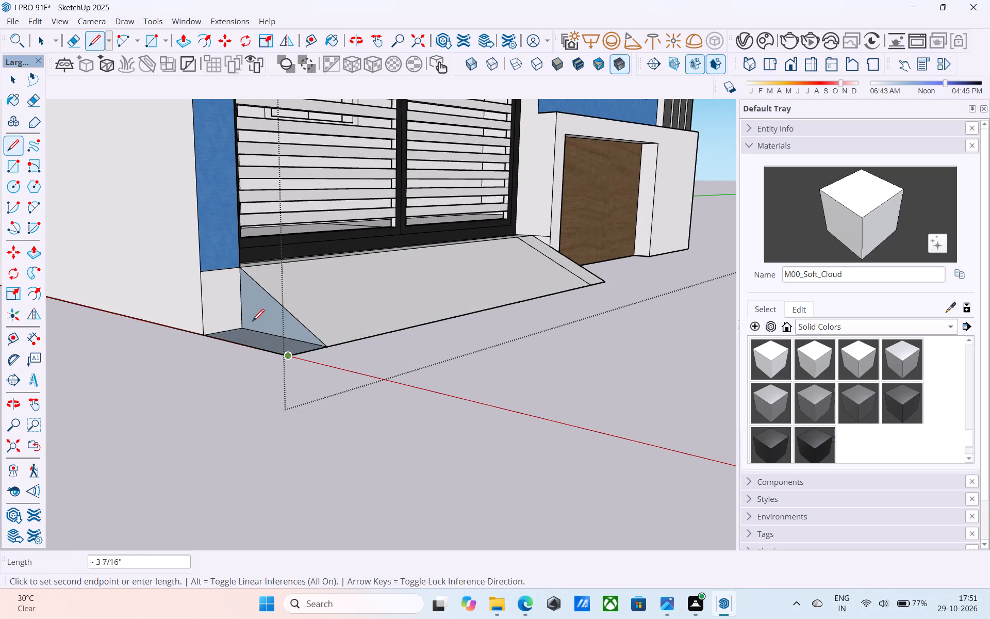
{"action": "left_click", "coordinate": [202, 273]}
Save the model with the completed entrance ramp.
{"action": "middle_click_drag", "start_coordinate": [349, 255], "coordinate": [258, 278]}
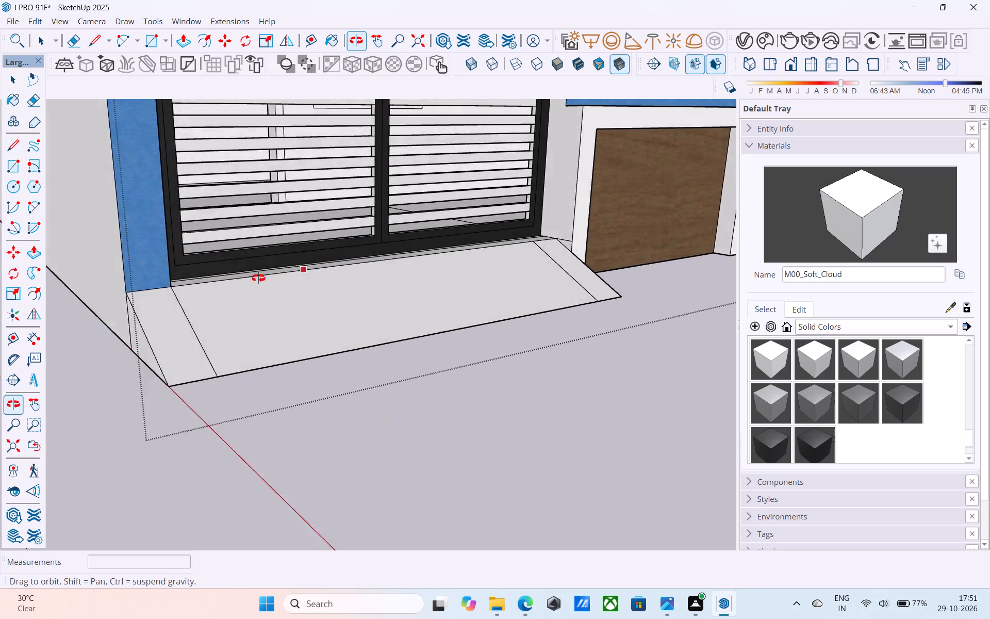
{"action": "middle_click_drag", "start_coordinate": [258, 278], "coordinate": [226, 275]}
{"action": "key", "text": "e"}
{"action": "scroll", "coordinate": [230, 280], "scroll_direction": "down", "scroll_amount": 9}
{"action": "middle_click_drag", "start_coordinate": [235, 291], "coordinate": [287, 371]}
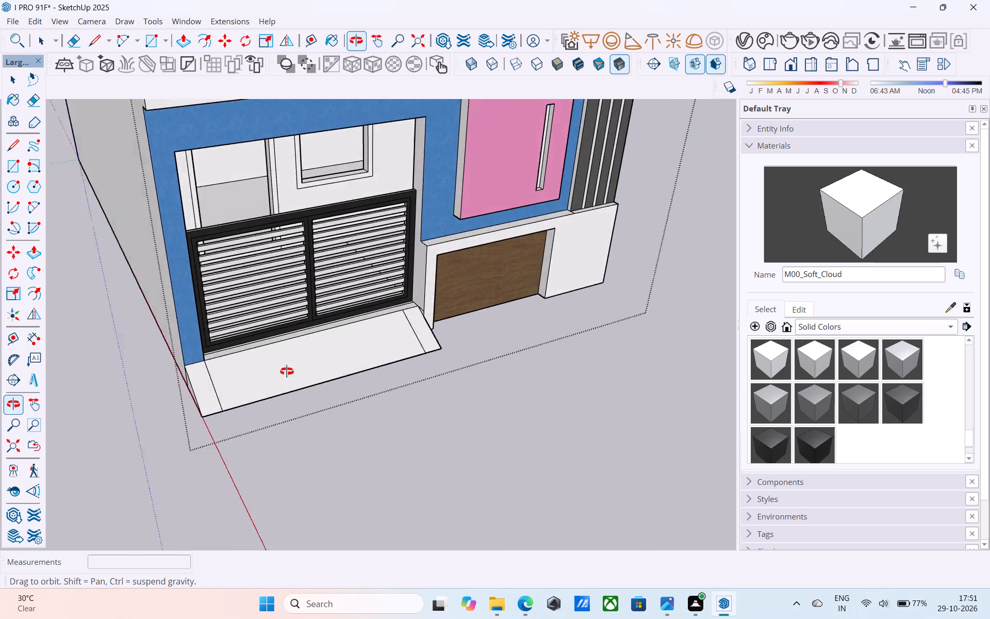
{"action": "middle_click_drag", "start_coordinate": [287, 371], "coordinate": [292, 372]}
{"action": "scroll", "coordinate": [292, 366], "scroll_direction": "down", "scroll_amount": 10}
{"action": "middle_click_drag", "start_coordinate": [310, 346], "coordinate": [319, 317]}
{"action": "scroll", "coordinate": [326, 352], "scroll_direction": "down", "scroll_amount": 9}
{"action": "middle_click_drag", "start_coordinate": [319, 400], "coordinate": [320, 330]}
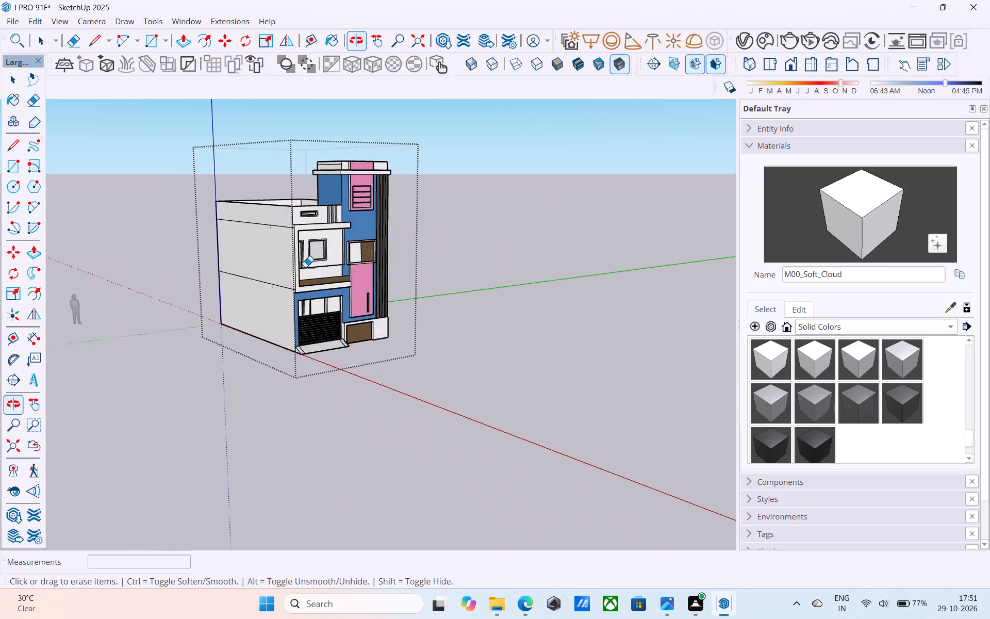
{"action": "scroll", "coordinate": [289, 210], "scroll_direction": "up", "scroll_amount": 5}
{"action": "middle_click_drag", "start_coordinate": [328, 227], "coordinate": [293, 250]}
{"action": "key", "text": "ctrl+s"}
Paint the ramp's main slope and both side wedge slopes with the in-model material ThomThom - Waistcoat1.
{"action": "scroll", "coordinate": [335, 398], "scroll_direction": "up", "scroll_amount": 7}
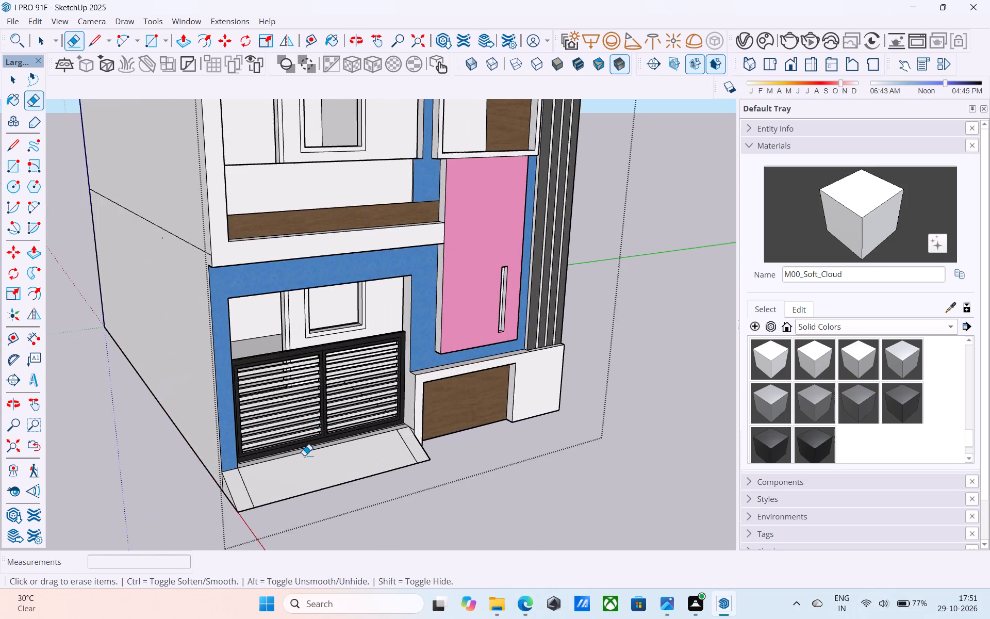
{"action": "scroll", "coordinate": [304, 455], "scroll_direction": "up", "scroll_amount": 5}
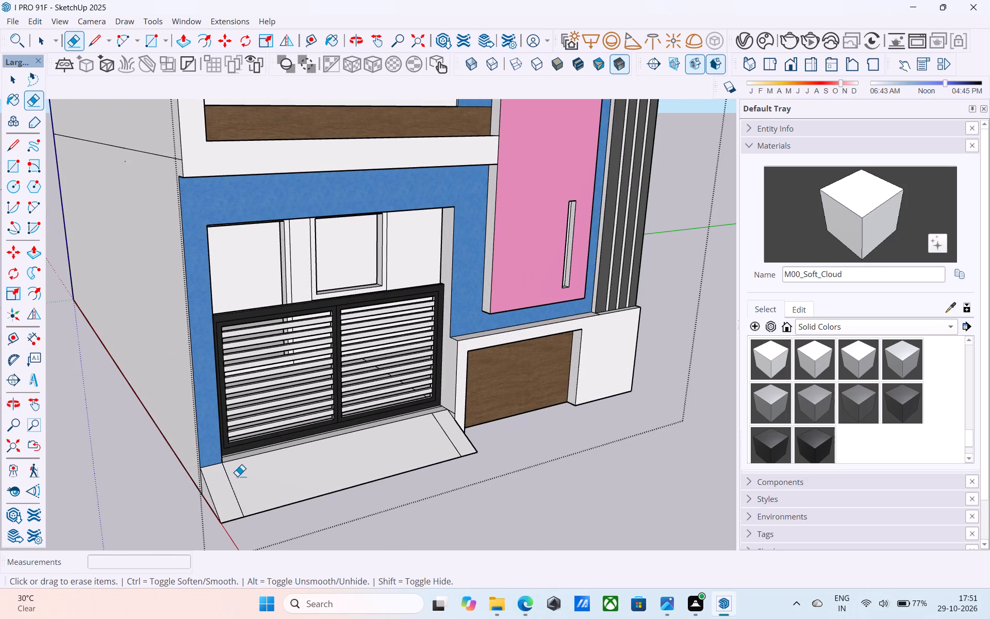
{"action": "key", "text": "space"}
{"action": "scroll", "coordinate": [241, 466], "scroll_direction": "down", "scroll_amount": 6}
{"action": "middle_click_drag", "start_coordinate": [364, 447], "coordinate": [400, 436]}
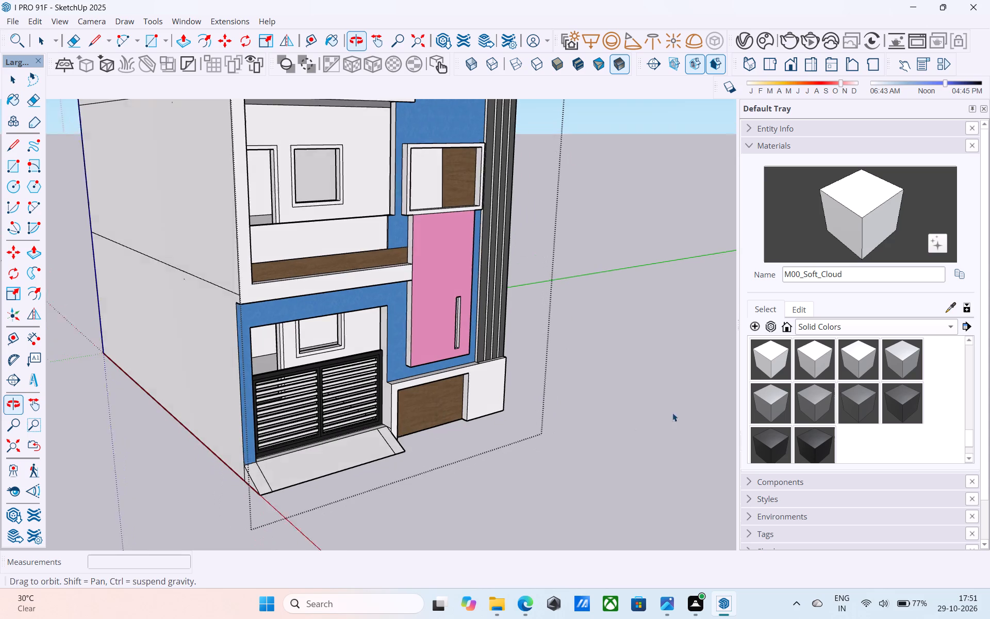
{"action": "left_click", "coordinate": [835, 328]}
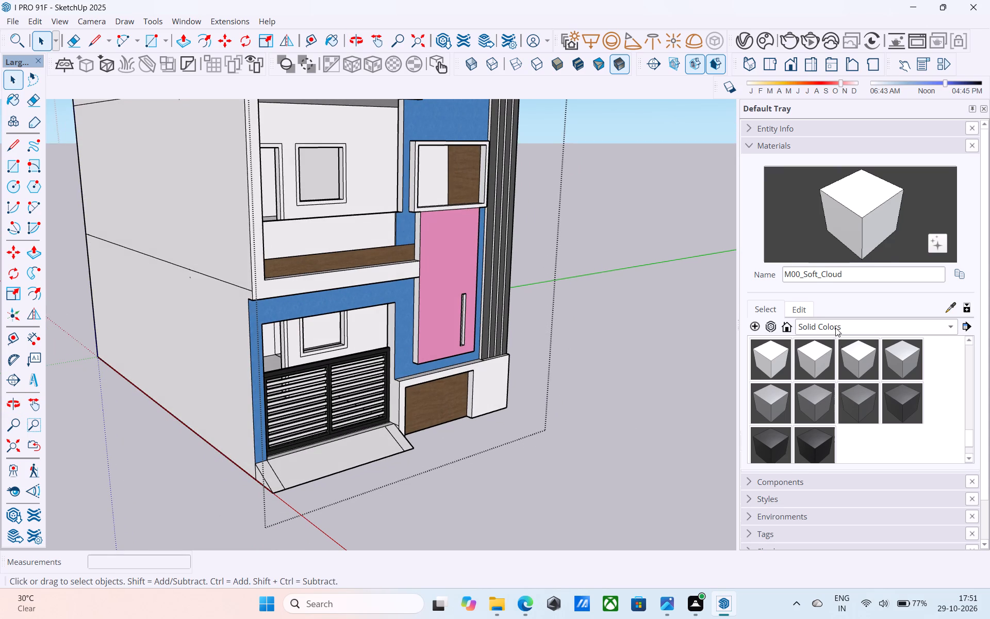
{"action": "left_click", "coordinate": [819, 190]}
{"action": "scroll", "coordinate": [829, 359], "scroll_direction": "down", "scroll_amount": 6}
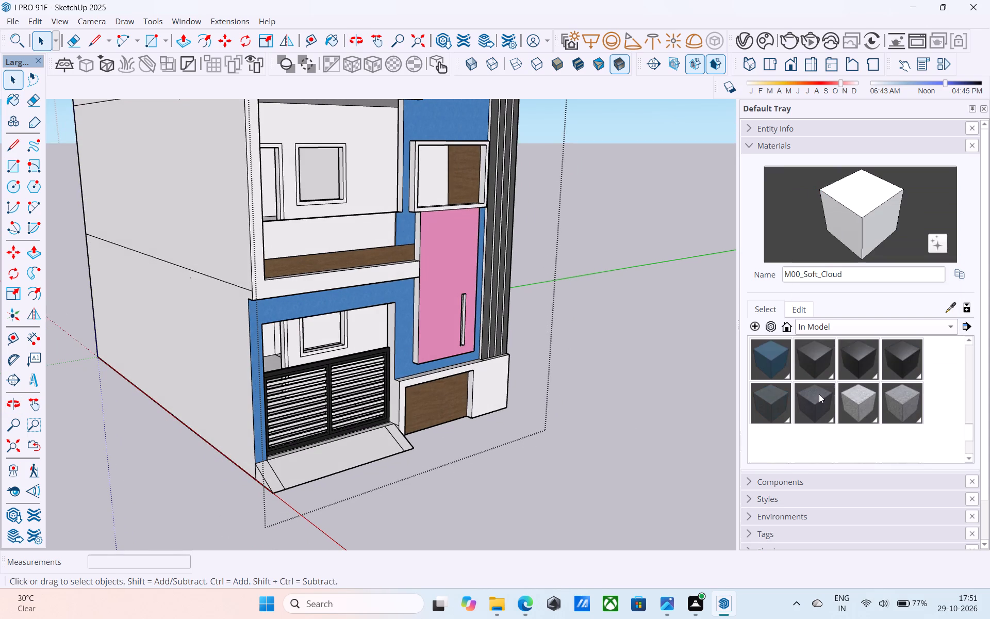
{"action": "left_click", "coordinate": [849, 395]}
{"action": "scroll", "coordinate": [282, 411], "scroll_direction": "up", "scroll_amount": 4}
{"action": "left_click", "coordinate": [331, 482]}
{"action": "scroll", "coordinate": [325, 483], "scroll_direction": "up", "scroll_amount": 3}
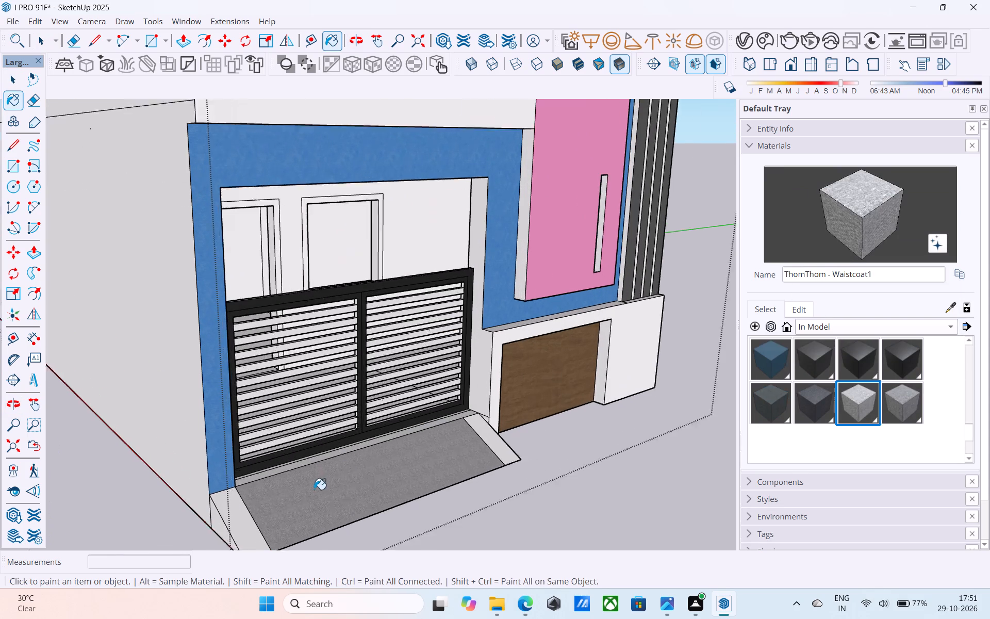
{"action": "scroll", "coordinate": [314, 490], "scroll_direction": "up", "scroll_amount": 2}
{"action": "left_click", "coordinate": [227, 519]}
{"action": "left_click", "coordinate": [515, 427]}
Erase the stray edge on the first-floor balcony floor.
{"action": "scroll", "coordinate": [517, 427], "scroll_direction": "down", "scroll_amount": 5}
{"action": "middle_click_drag", "start_coordinate": [500, 435], "coordinate": [449, 444]}
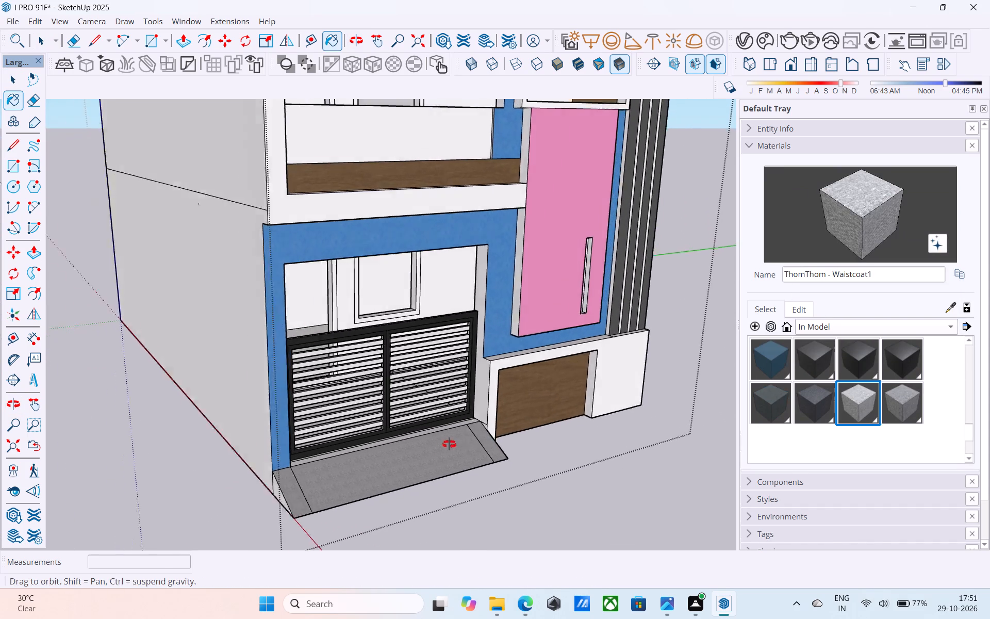
{"action": "middle_click_drag", "start_coordinate": [449, 444], "coordinate": [409, 454]}
{"action": "scroll", "coordinate": [429, 456], "scroll_direction": "down", "scroll_amount": 9}
{"action": "middle_click_drag", "start_coordinate": [558, 468], "coordinate": [504, 490]}
{"action": "scroll", "coordinate": [482, 483], "scroll_direction": "down", "scroll_amount": 1}
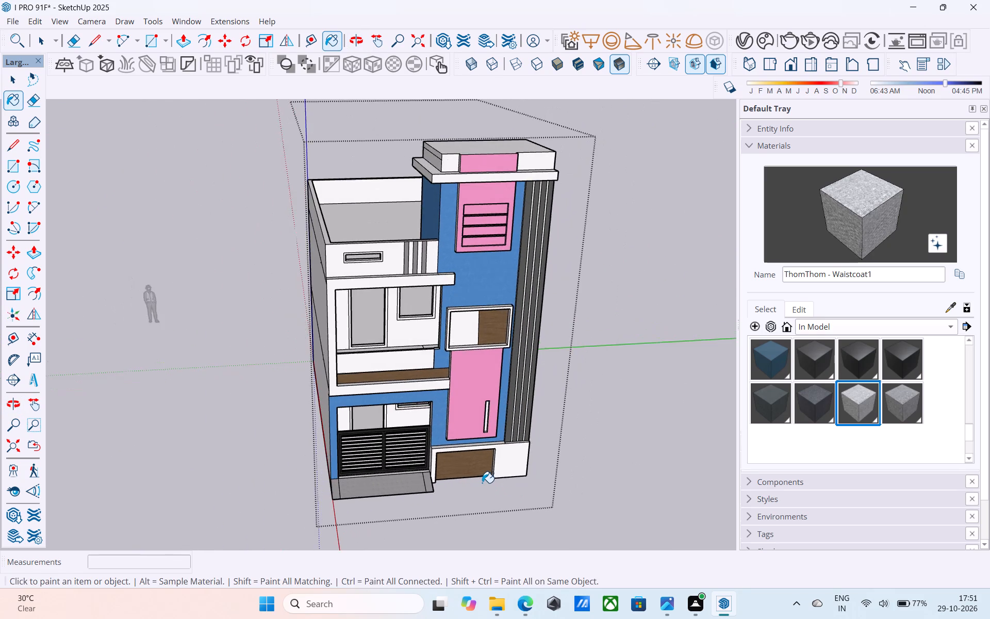
{"action": "scroll", "coordinate": [482, 483], "scroll_direction": "down", "scroll_amount": 3}
{"action": "middle_click_drag", "start_coordinate": [480, 494], "coordinate": [440, 265]}
{"action": "scroll", "coordinate": [405, 206], "scroll_direction": "up", "scroll_amount": 2}
{"action": "middle_click_drag", "start_coordinate": [406, 241], "coordinate": [455, 464]}
{"action": "scroll", "coordinate": [455, 463], "scroll_direction": "up", "scroll_amount": 5}
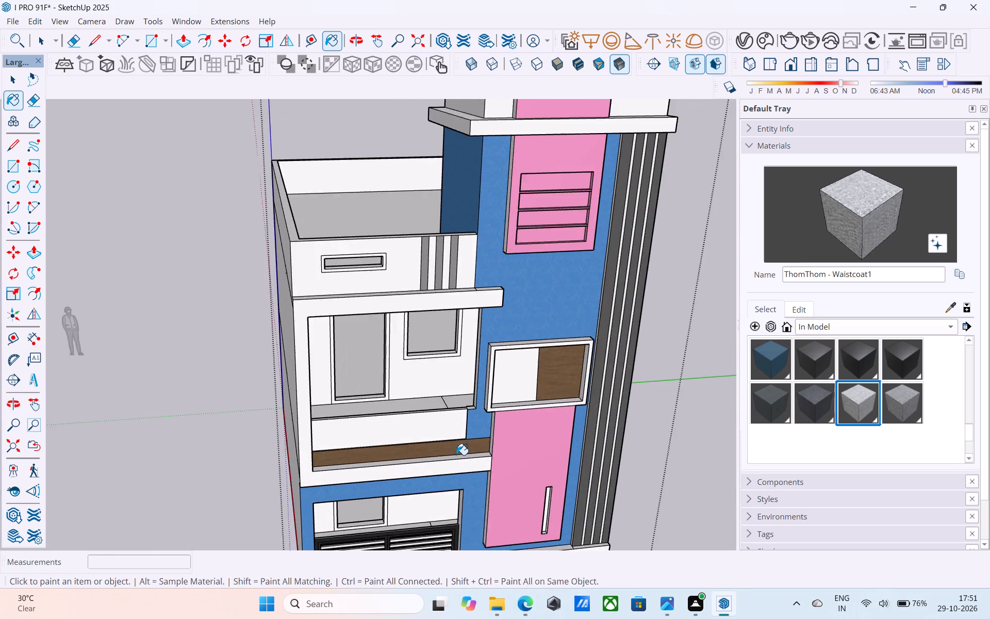
{"action": "scroll", "coordinate": [456, 455], "scroll_direction": "up", "scroll_amount": 2}
{"action": "middle_click_drag", "start_coordinate": [449, 438], "coordinate": [451, 511]}
{"action": "scroll", "coordinate": [451, 512], "scroll_direction": "up", "scroll_amount": 5}
{"action": "key", "text": "e"}
{"action": "left_click_drag", "start_coordinate": [449, 519], "coordinate": [443, 518]}
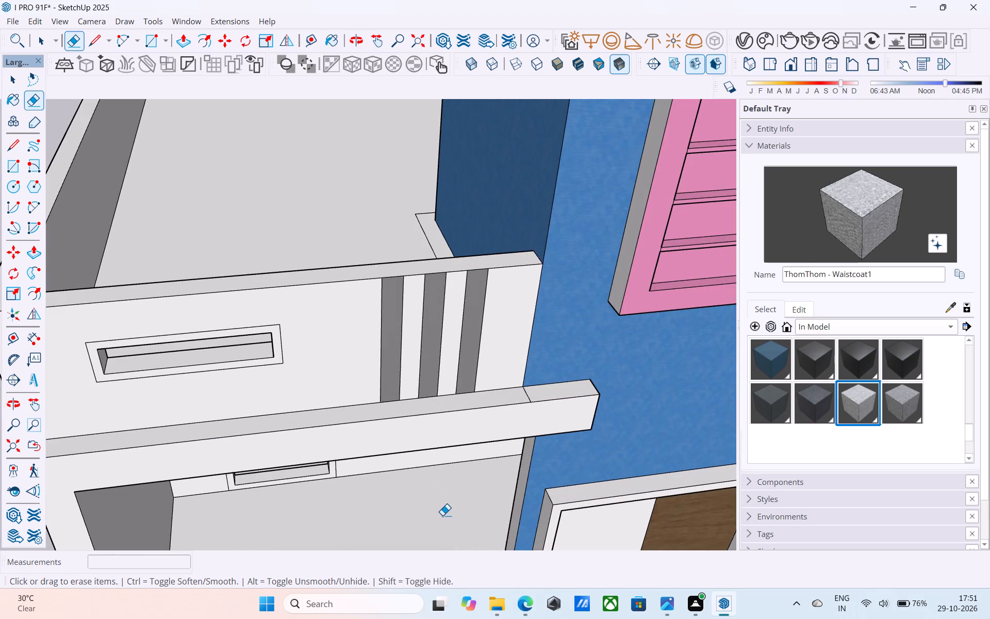
{"action": "scroll", "coordinate": [440, 474], "scroll_direction": "down", "scroll_amount": 11}
Erase the leftover edges on the terrace floor around the base of the blue tower.
{"action": "key", "text": "space"}
{"action": "middle_click_drag", "start_coordinate": [424, 390], "coordinate": [671, 477]}
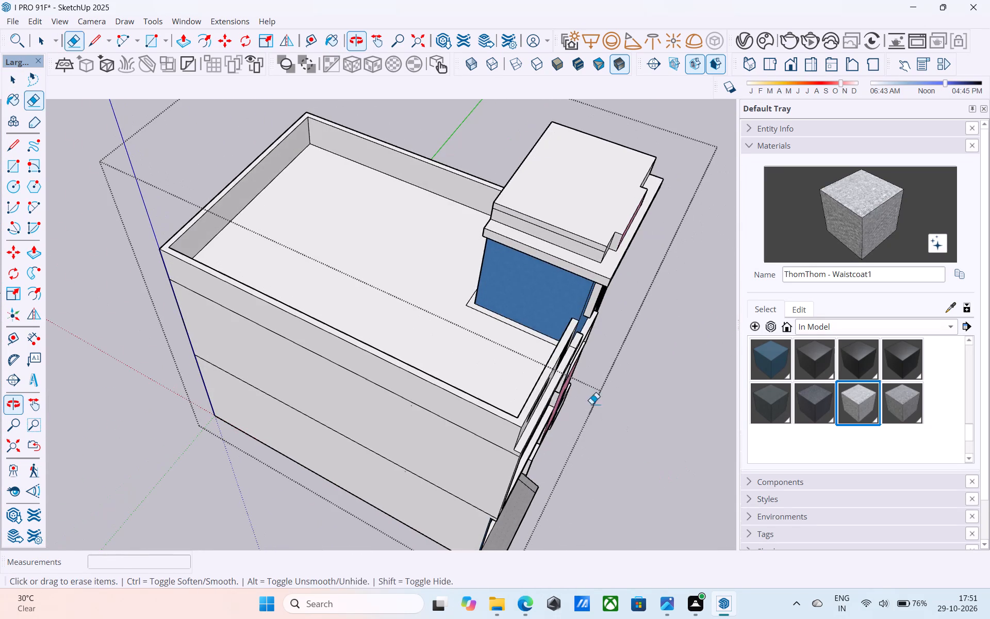
{"action": "key", "text": "e"}
{"action": "scroll", "coordinate": [436, 291], "scroll_direction": "up", "scroll_amount": 5}
{"action": "middle_click_drag", "start_coordinate": [455, 298], "coordinate": [539, 308]}
{"action": "scroll", "coordinate": [603, 298], "scroll_direction": "up", "scroll_amount": 4}
{"action": "left_click_drag", "start_coordinate": [580, 297], "coordinate": [574, 305]}
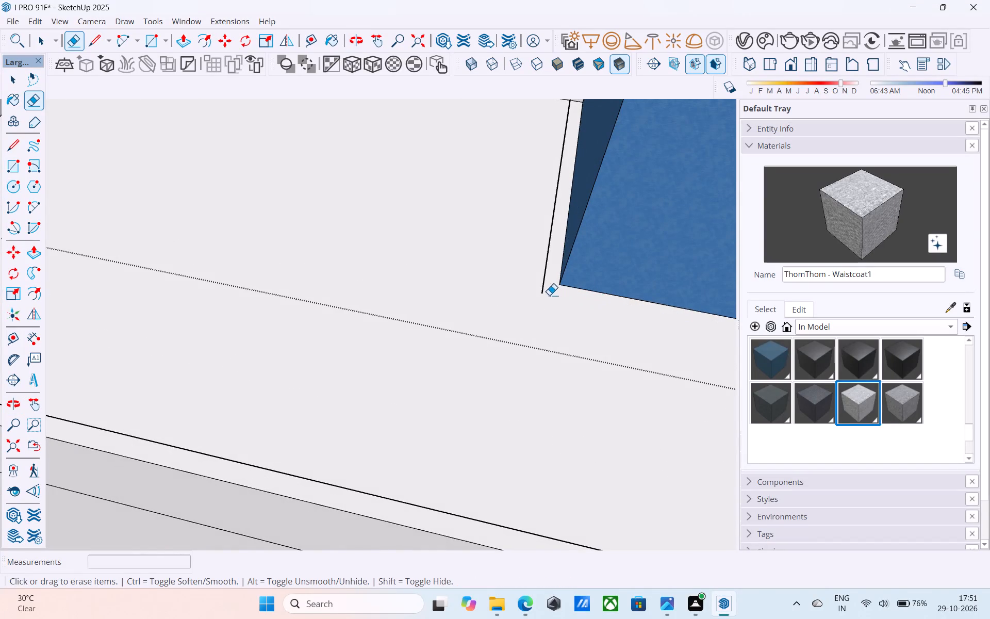
{"action": "left_click_drag", "start_coordinate": [547, 291], "coordinate": [538, 285]}
Erase the leftover edges on the terrace parapets where they meet the blue tower.
{"action": "scroll", "coordinate": [470, 320], "scroll_direction": "down", "scroll_amount": 9}
{"action": "middle_click_drag", "start_coordinate": [430, 364], "coordinate": [449, 352]}
{"action": "scroll", "coordinate": [513, 215], "scroll_direction": "up", "scroll_amount": 8}
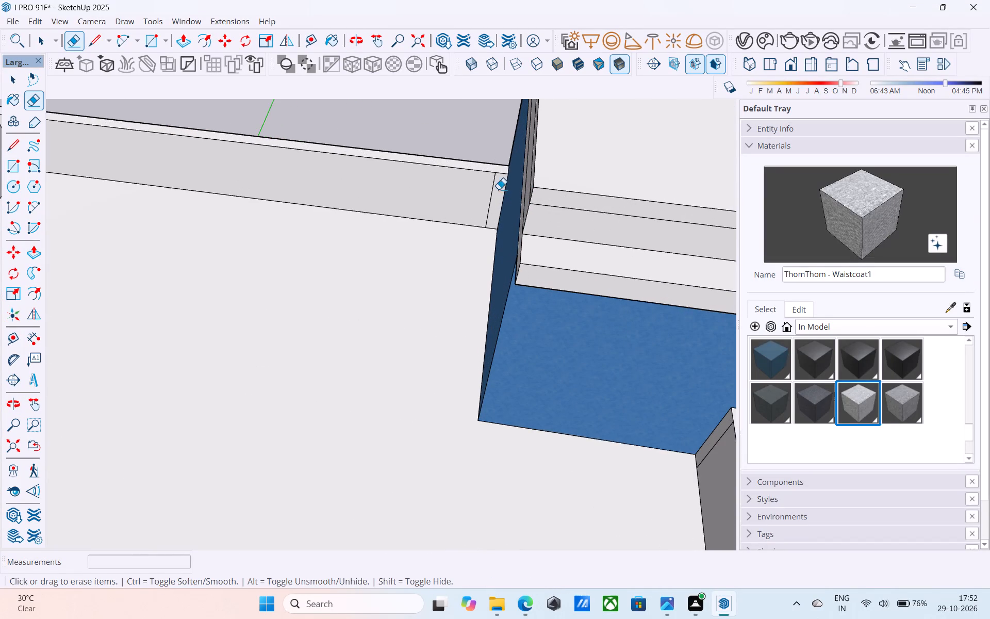
{"action": "left_click", "coordinate": [493, 185]}
{"action": "scroll", "coordinate": [430, 230], "scroll_direction": "down", "scroll_amount": 9}
{"action": "middle_click_drag", "start_coordinate": [448, 292], "coordinate": [584, 289]}
{"action": "scroll", "coordinate": [525, 266], "scroll_direction": "up", "scroll_amount": 4}
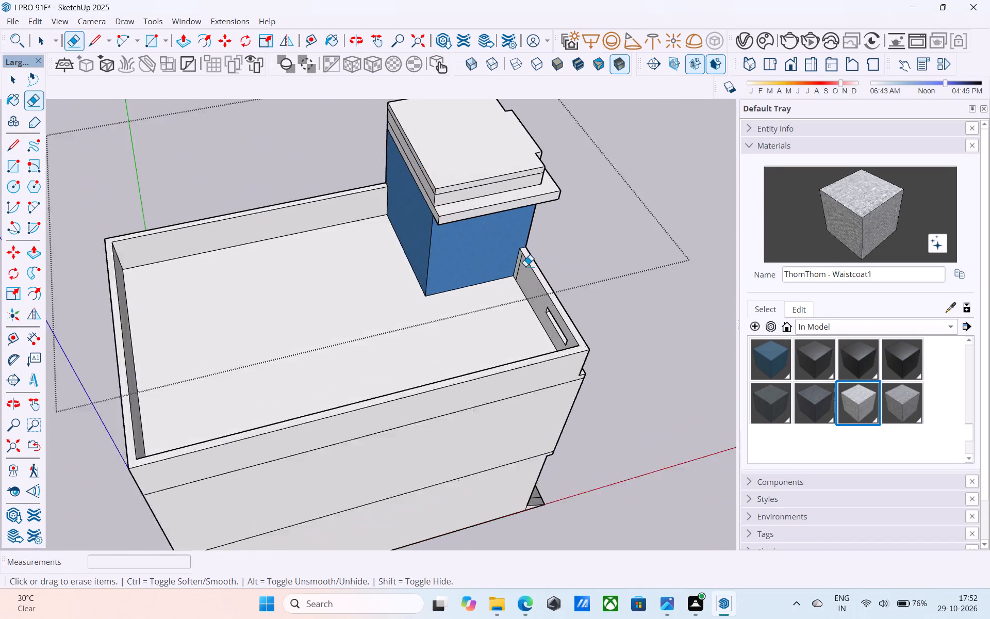
{"action": "scroll", "coordinate": [525, 266], "scroll_direction": "up", "scroll_amount": 6}
{"action": "left_click", "coordinate": [514, 262]}
Examine the terrace, tower and front elevation from several sides.
{"action": "scroll", "coordinate": [500, 286], "scroll_direction": "down", "scroll_amount": 4}
{"action": "middle_click_drag", "start_coordinate": [501, 302], "coordinate": [775, 313]}
{"action": "scroll", "coordinate": [318, 311], "scroll_direction": "down", "scroll_amount": 6}
{"action": "middle_click_drag", "start_coordinate": [349, 330], "coordinate": [689, 288]}
{"action": "middle_click_drag", "start_coordinate": [370, 300], "coordinate": [719, 284]}
{"action": "middle_click_drag", "start_coordinate": [190, 266], "coordinate": [205, 268]}
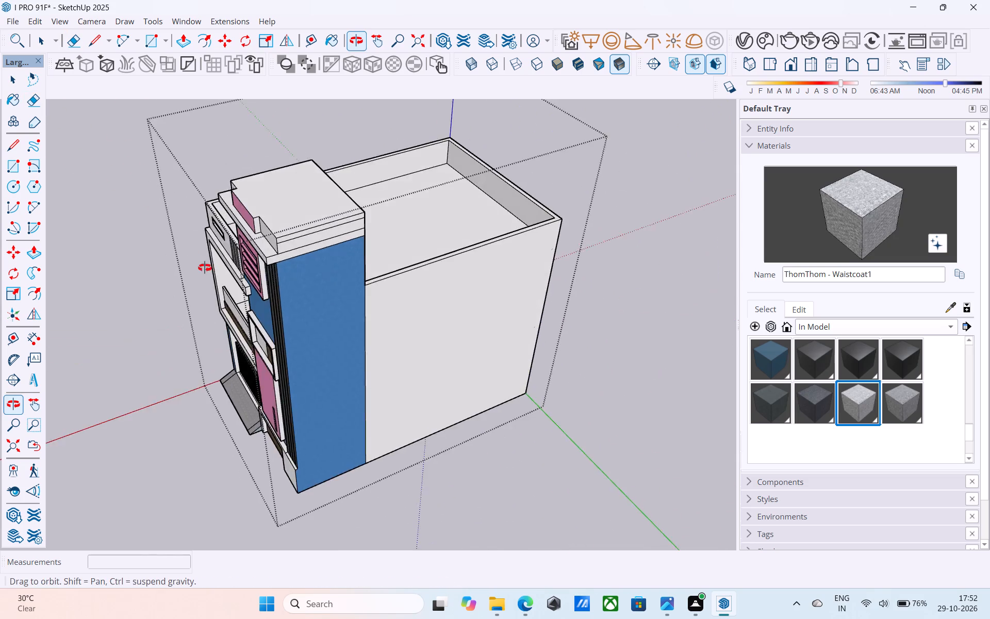
{"action": "middle_click_drag", "start_coordinate": [205, 268], "coordinate": [495, 246]}
{"action": "scroll", "coordinate": [231, 284], "scroll_direction": "down", "scroll_amount": 4}
{"action": "middle_click_drag", "start_coordinate": [253, 312], "coordinate": [274, 297]}
{"action": "scroll", "coordinate": [411, 183], "scroll_direction": "up", "scroll_amount": 4}
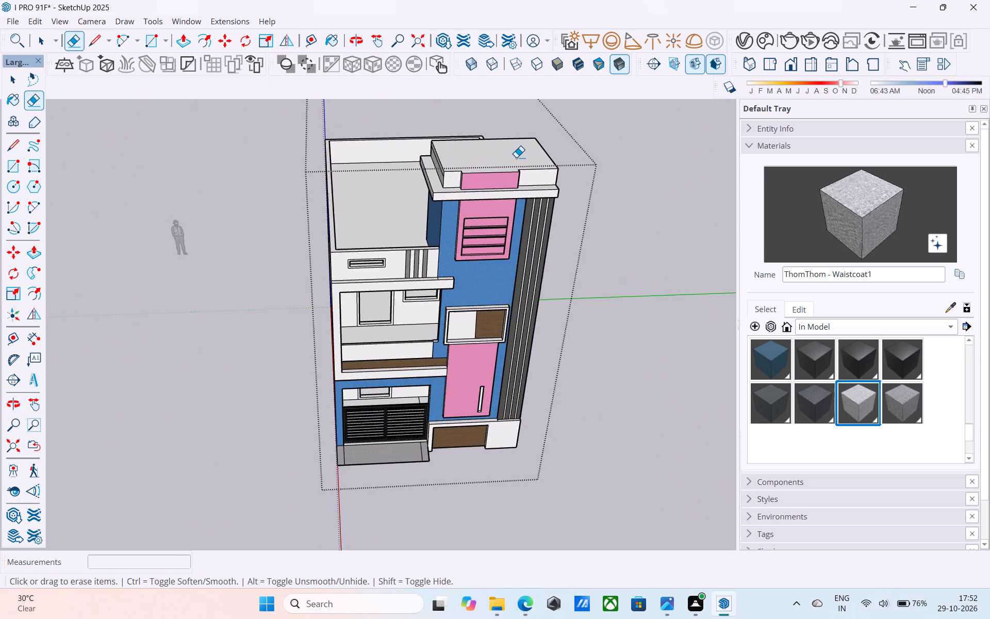
{"action": "scroll", "coordinate": [516, 157], "scroll_direction": "up", "scroll_amount": 4}
{"action": "scroll", "coordinate": [426, 262], "scroll_direction": "down", "scroll_amount": 1}
{"action": "middle_click_drag", "start_coordinate": [392, 282], "coordinate": [395, 260]}
{"action": "scroll", "coordinate": [370, 285], "scroll_direction": "down", "scroll_amount": 2}
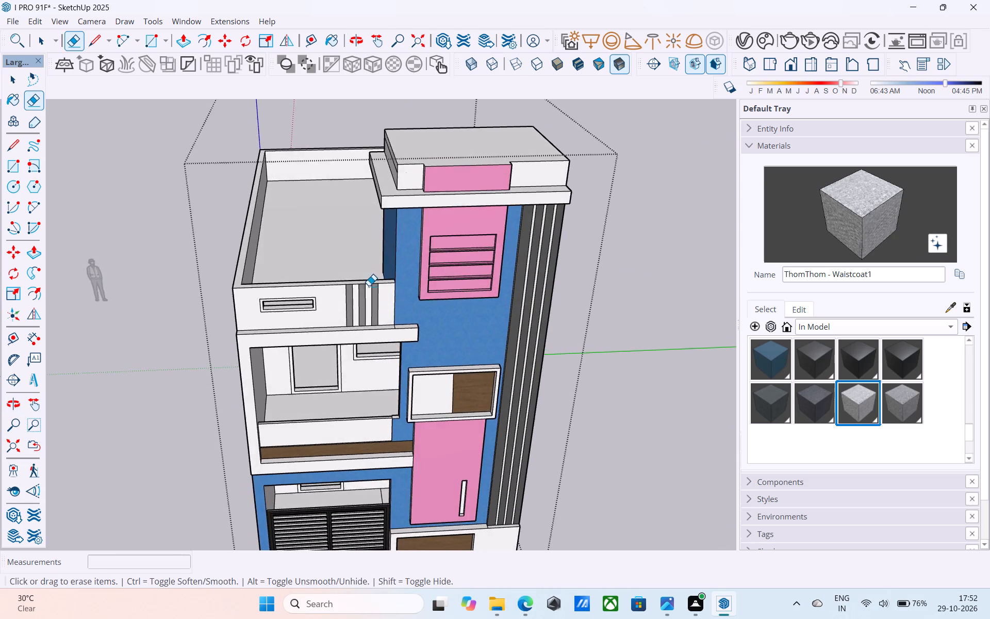
{"action": "scroll", "coordinate": [369, 286], "scroll_direction": "down", "scroll_amount": 1}
{"action": "middle_click_drag", "start_coordinate": [369, 286], "coordinate": [374, 282]}
Paint the tower cap's front blocks beside the pink block and its left and right side bands with the blue Carpet_04_1K material.
{"action": "scroll", "coordinate": [828, 386], "scroll_direction": "up", "scroll_amount": 3}
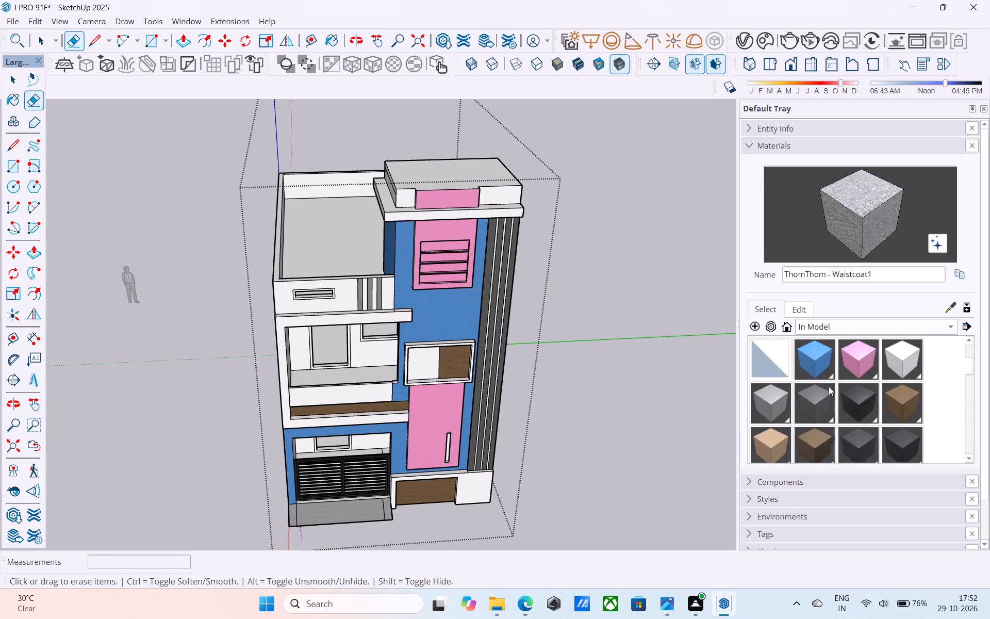
{"action": "scroll", "coordinate": [829, 386], "scroll_direction": "up", "scroll_amount": 5}
{"action": "left_click", "coordinate": [823, 366]}
{"action": "middle_click_drag", "start_coordinate": [402, 201], "coordinate": [543, 232]}
{"action": "scroll", "coordinate": [520, 202], "scroll_direction": "up", "scroll_amount": 7}
{"action": "left_click", "coordinate": [525, 199]}
{"action": "left_click", "coordinate": [515, 214]}
{"action": "left_click", "coordinate": [589, 226]}
{"action": "scroll", "coordinate": [438, 221], "scroll_direction": "down", "scroll_amount": 4}
{"action": "middle_click_drag", "start_coordinate": [544, 216], "coordinate": [207, 178]}
{"action": "scroll", "coordinate": [315, 197], "scroll_direction": "up", "scroll_amount": 6}
{"action": "left_click", "coordinate": [378, 220]}
{"action": "left_click", "coordinate": [374, 209]}
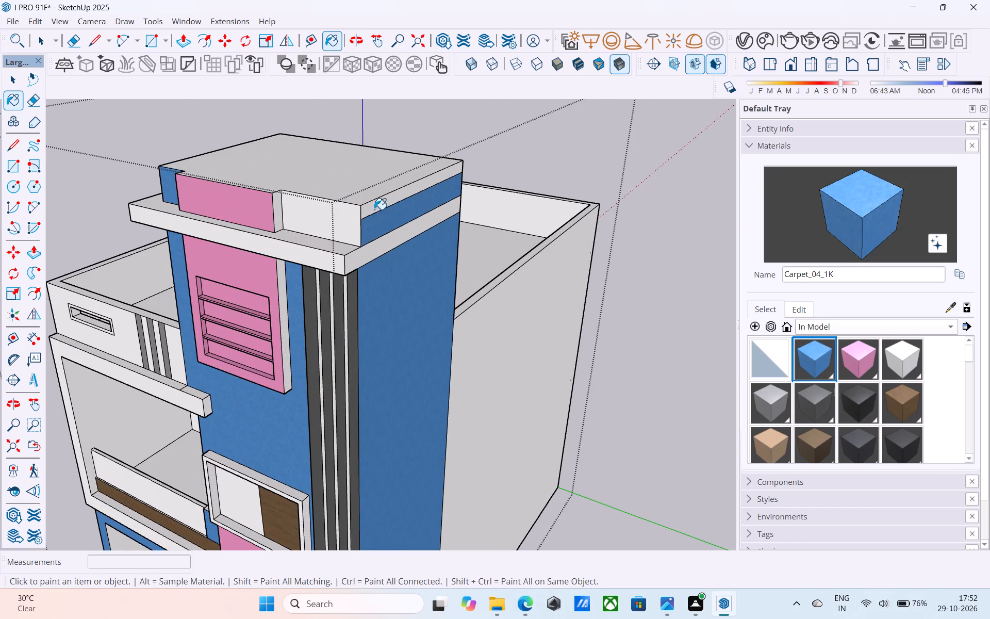
{"action": "left_click", "coordinate": [341, 220]}
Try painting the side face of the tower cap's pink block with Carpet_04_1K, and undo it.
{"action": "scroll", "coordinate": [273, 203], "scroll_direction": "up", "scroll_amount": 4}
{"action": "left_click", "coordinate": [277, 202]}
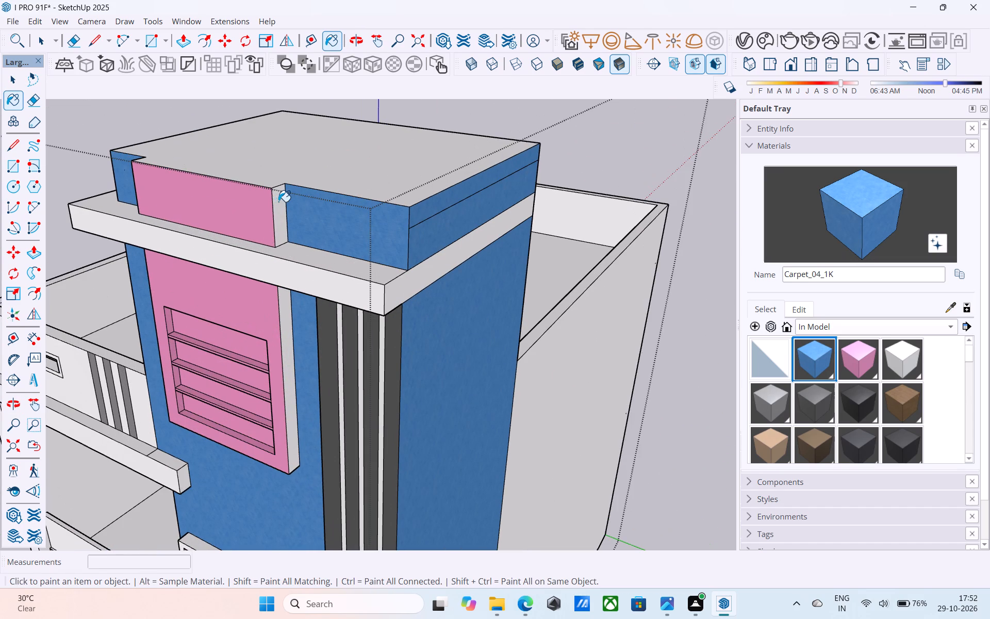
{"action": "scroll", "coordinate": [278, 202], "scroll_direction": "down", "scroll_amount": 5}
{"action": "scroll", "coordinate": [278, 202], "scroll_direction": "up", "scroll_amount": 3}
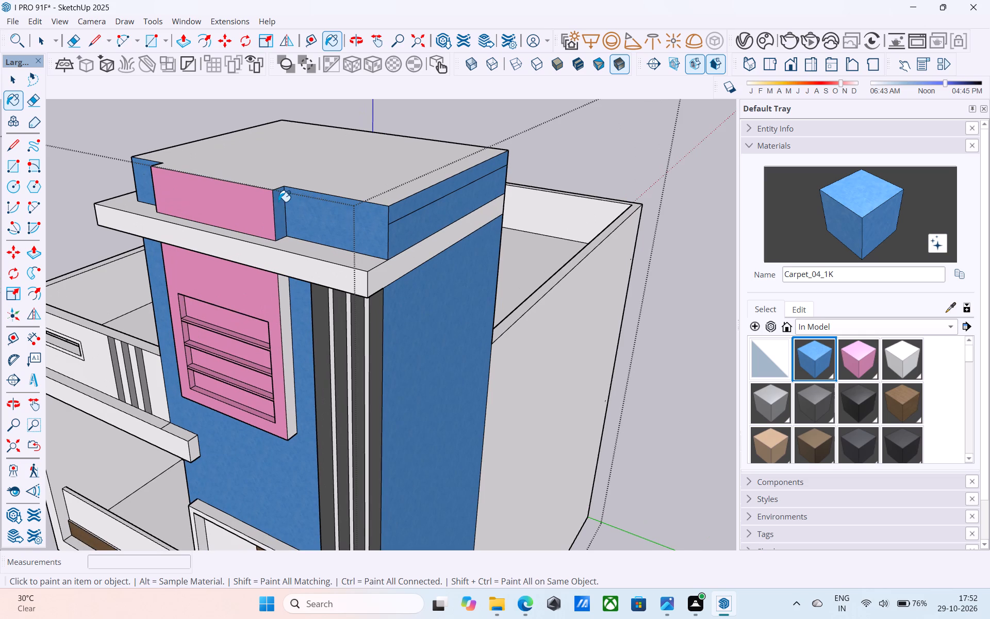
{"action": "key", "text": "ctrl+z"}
Paint both bands on the rear side of the tower cap with Carpet_04_1K.
{"action": "scroll", "coordinate": [340, 207], "scroll_direction": "down", "scroll_amount": 5}
{"action": "middle_click_drag", "start_coordinate": [341, 209], "coordinate": [282, 220]}
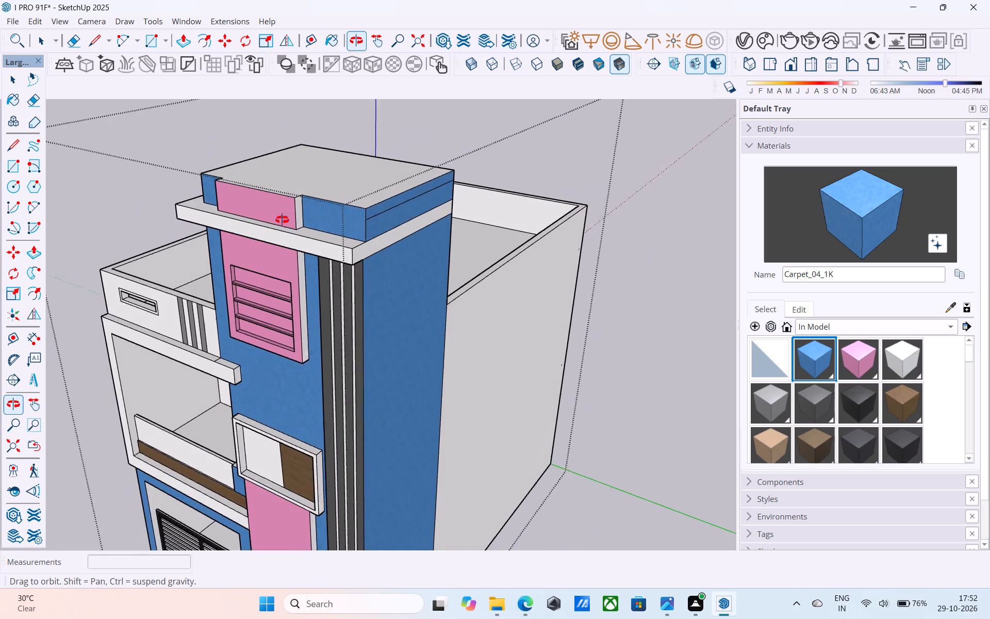
{"action": "middle_click_drag", "start_coordinate": [282, 220], "coordinate": [0, 187]}
{"action": "middle_click_drag", "start_coordinate": [591, 167], "coordinate": [448, 180]}
{"action": "scroll", "coordinate": [387, 195], "scroll_direction": "up", "scroll_amount": 7}
{"action": "left_click", "coordinate": [228, 185]}
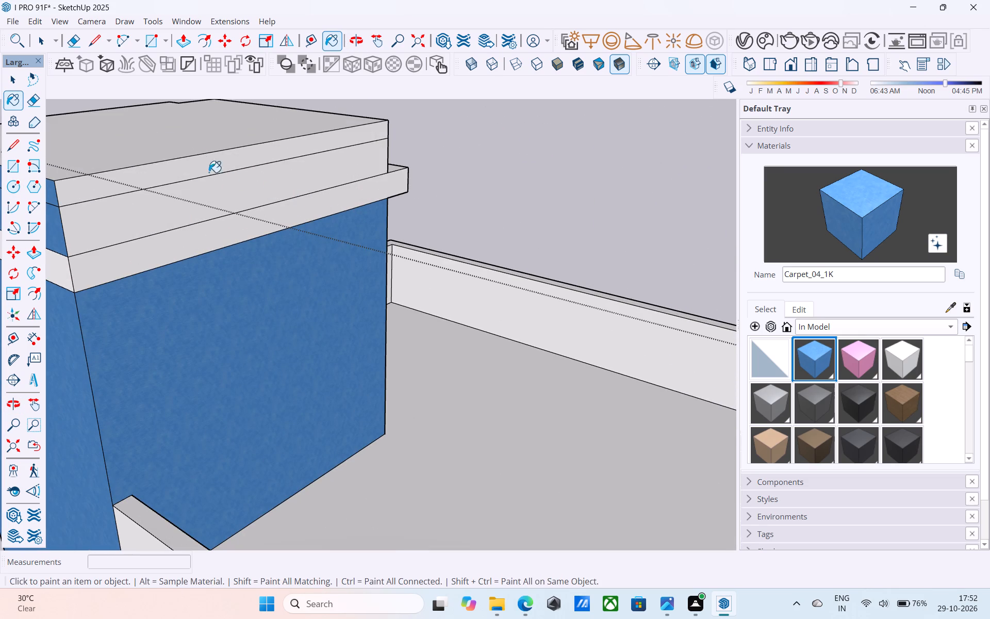
{"action": "left_click", "coordinate": [201, 162]}
{"action": "scroll", "coordinate": [220, 180], "scroll_direction": "down", "scroll_amount": 3}
{"action": "middle_click_drag", "start_coordinate": [254, 196], "coordinate": [598, 181]}
{"action": "scroll", "coordinate": [598, 182], "scroll_direction": "down", "scroll_amount": 10}
{"action": "middle_click_drag", "start_coordinate": [465, 229], "coordinate": [511, 238]}
{"action": "middle_click_drag", "start_coordinate": [455, 252], "coordinate": [523, 254]}
{"action": "scroll", "coordinate": [503, 249], "scroll_direction": "up", "scroll_amount": 7}
{"action": "key", "text": "space"}
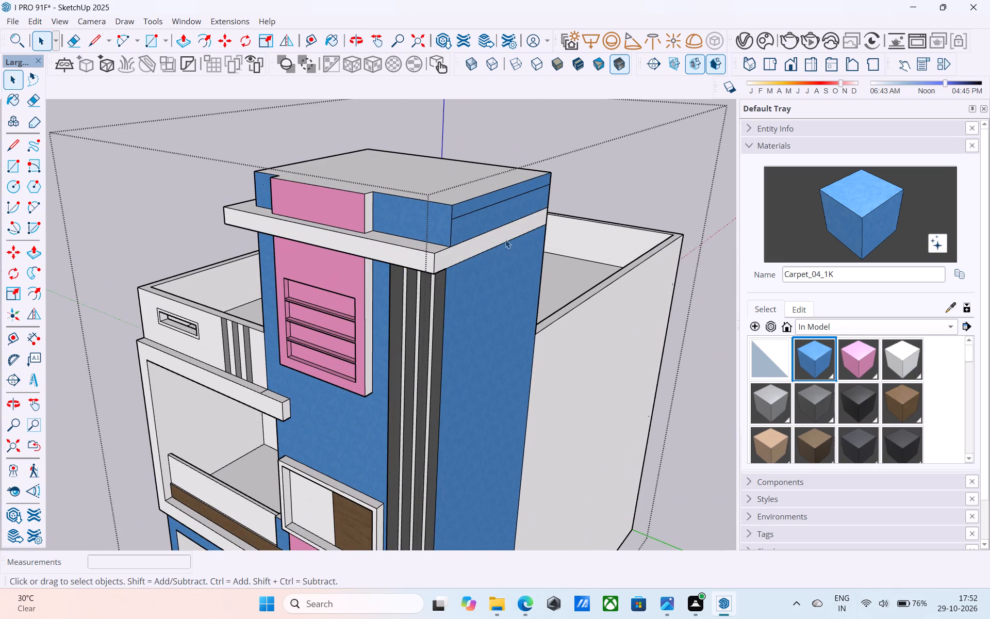
Paint the left and right side faces of the tower cap's pink block and the pink louvre panel below with L02_Bubblegum_Pop.
{"action": "scroll", "coordinate": [507, 239], "scroll_direction": "down", "scroll_amount": 6}
{"action": "middle_click_drag", "start_coordinate": [483, 270], "coordinate": [608, 239]}
{"action": "left_click", "coordinate": [866, 357]}
{"action": "middle_click_drag", "start_coordinate": [410, 235], "coordinate": [501, 267]}
{"action": "scroll", "coordinate": [603, 251], "scroll_direction": "up", "scroll_amount": 14}
{"action": "left_click", "coordinate": [615, 200]}
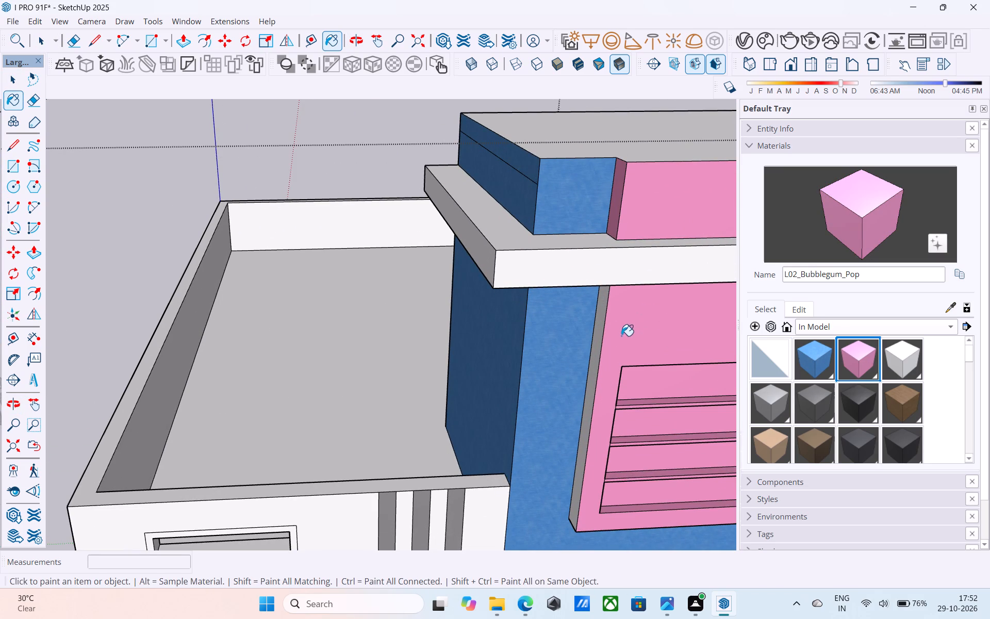
{"action": "left_click", "coordinate": [601, 306]}
{"action": "scroll", "coordinate": [485, 299], "scroll_direction": "down", "scroll_amount": 10}
{"action": "middle_click_drag", "start_coordinate": [498, 299], "coordinate": [268, 248]}
{"action": "scroll", "coordinate": [194, 206], "scroll_direction": "up", "scroll_amount": 4}
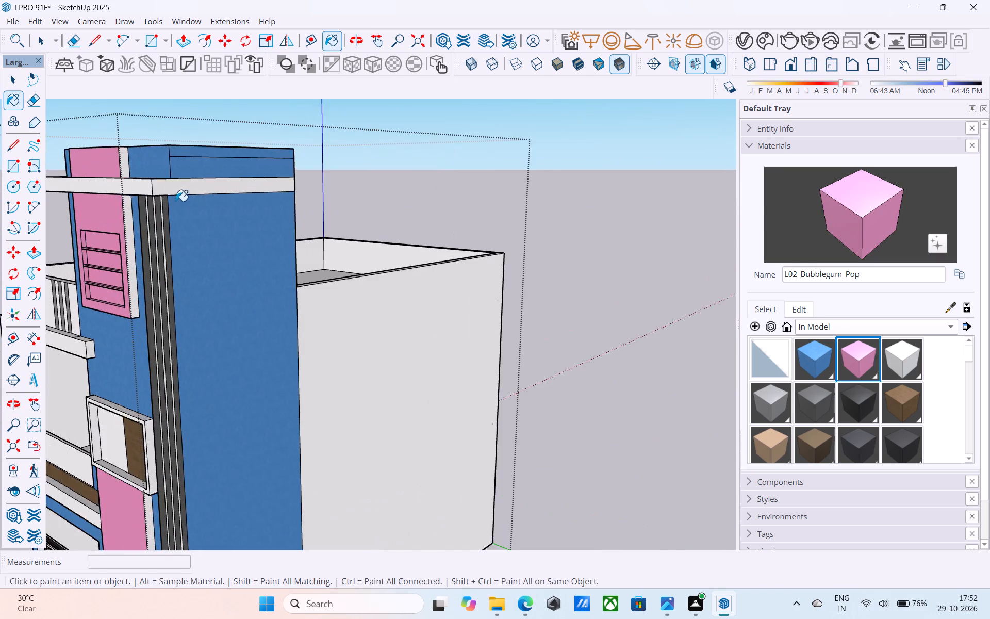
{"action": "scroll", "coordinate": [176, 201], "scroll_direction": "up", "scroll_amount": 9}
{"action": "left_click", "coordinate": [114, 146]}
{"action": "left_click", "coordinate": [114, 248]}
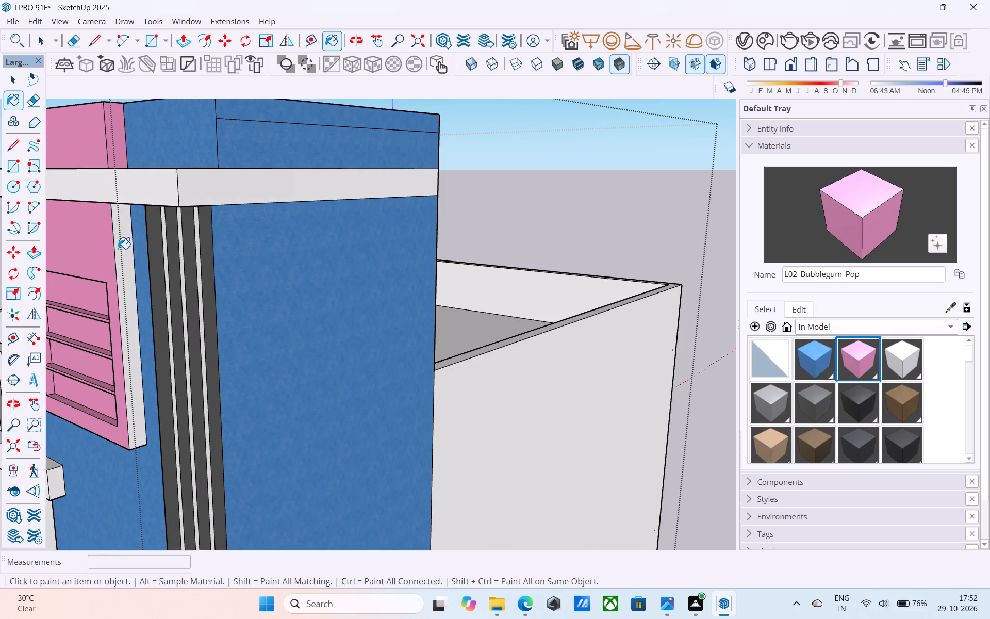
Paint the louvre panel's right side face and both side faces of the tall pink panel below it with L02_Bubblegum_Pop.
{"action": "left_click", "coordinate": [118, 249]}
{"action": "scroll", "coordinate": [286, 228], "scroll_direction": "down", "scroll_amount": 15}
{"action": "scroll", "coordinate": [309, 339], "scroll_direction": "up", "scroll_amount": 9}
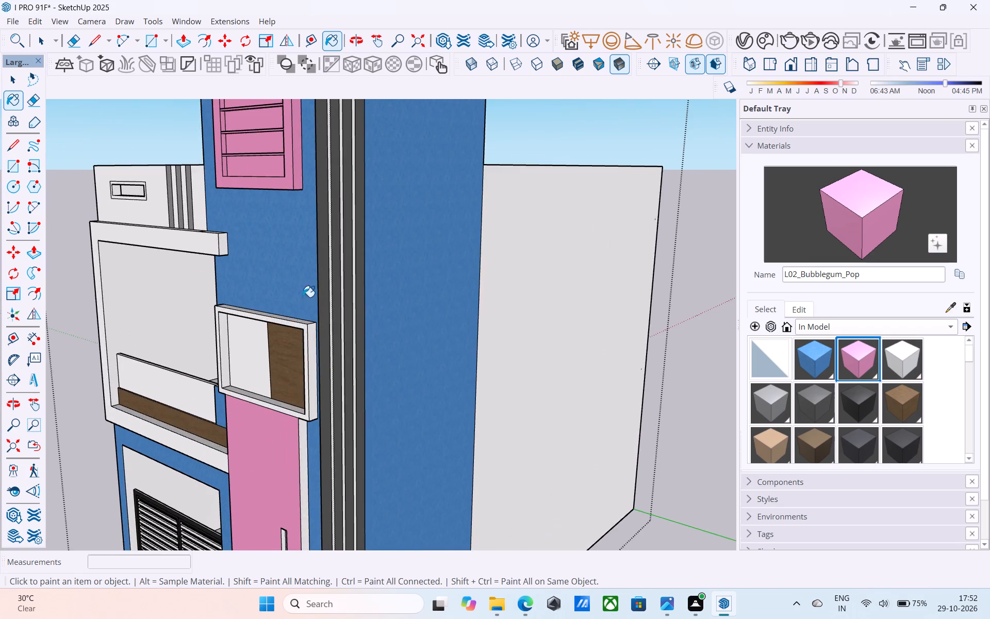
{"action": "scroll", "coordinate": [300, 262], "scroll_direction": "down", "scroll_amount": 6}
{"action": "scroll", "coordinate": [316, 359], "scroll_direction": "up", "scroll_amount": 7}
{"action": "left_click", "coordinate": [294, 392]}
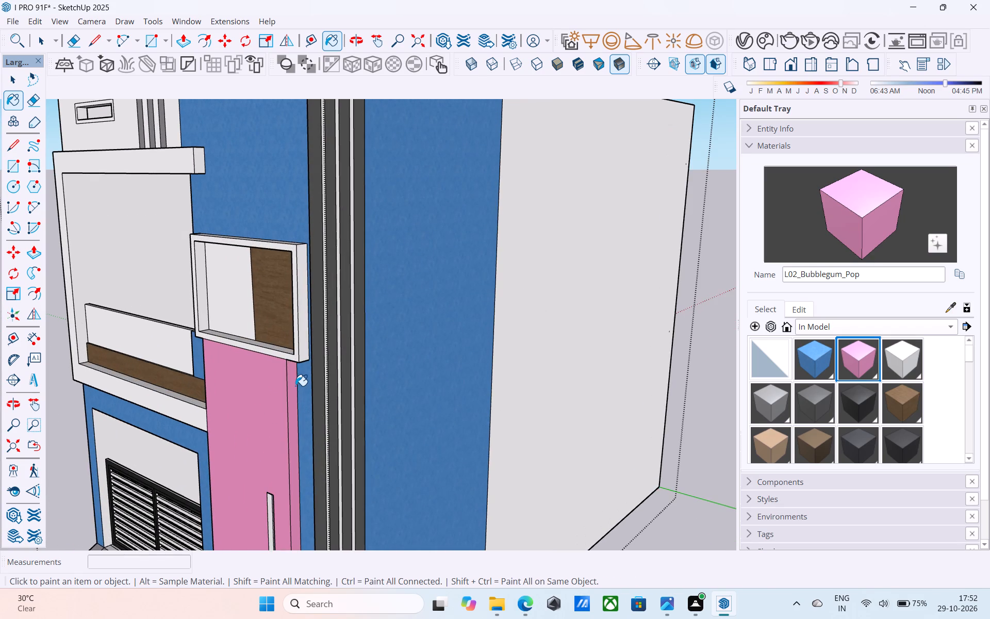
{"action": "scroll", "coordinate": [296, 386], "scroll_direction": "down", "scroll_amount": 7}
{"action": "middle_click_drag", "start_coordinate": [303, 383], "coordinate": [637, 317]}
{"action": "scroll", "coordinate": [583, 338], "scroll_direction": "up", "scroll_amount": 11}
{"action": "left_click", "coordinate": [478, 318]}
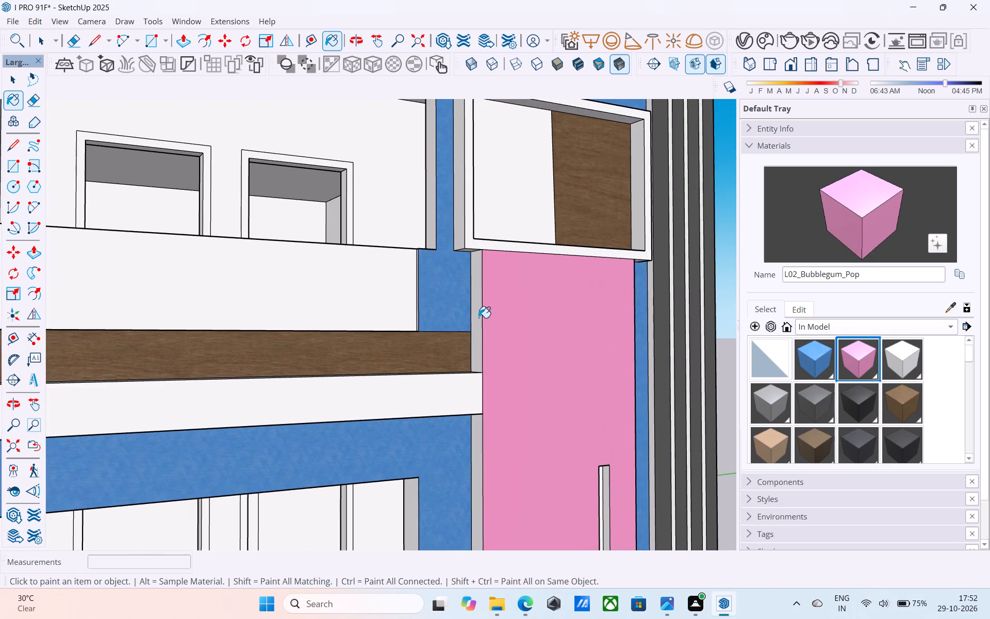
{"action": "scroll", "coordinate": [483, 292], "scroll_direction": "down", "scroll_amount": 7}
{"action": "scroll", "coordinate": [450, 418], "scroll_direction": "up", "scroll_amount": 7}
{"action": "left_click", "coordinate": [514, 354]}
{"action": "scroll", "coordinate": [518, 316], "scroll_direction": "down", "scroll_amount": 9}
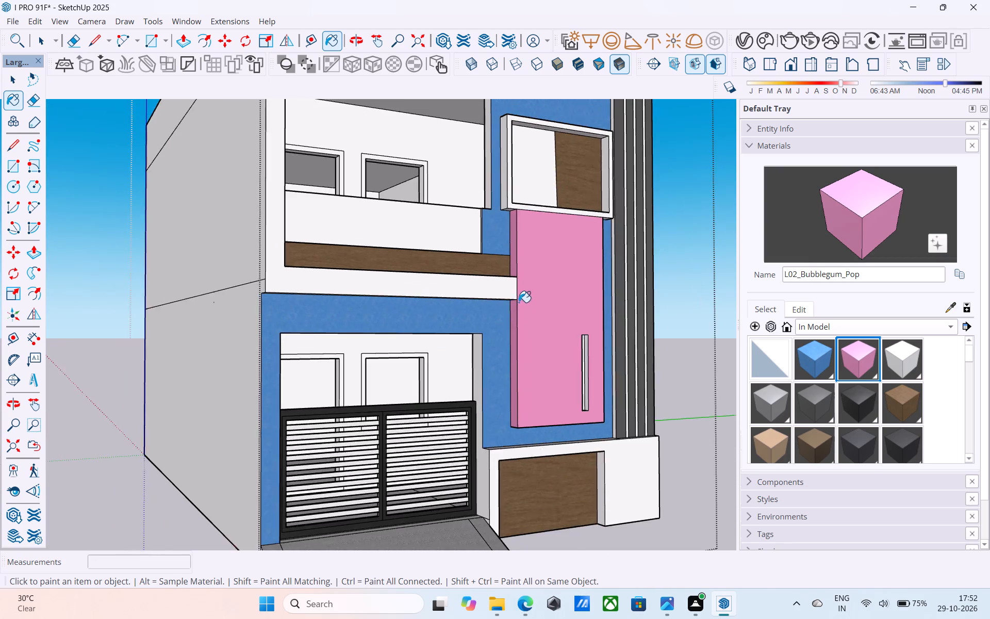
{"action": "scroll", "coordinate": [519, 302], "scroll_direction": "down", "scroll_amount": 2}
{"action": "middle_click_drag", "start_coordinate": [503, 332], "coordinate": [475, 417]}
{"action": "scroll", "coordinate": [460, 433], "scroll_direction": "down", "scroll_amount": 7}
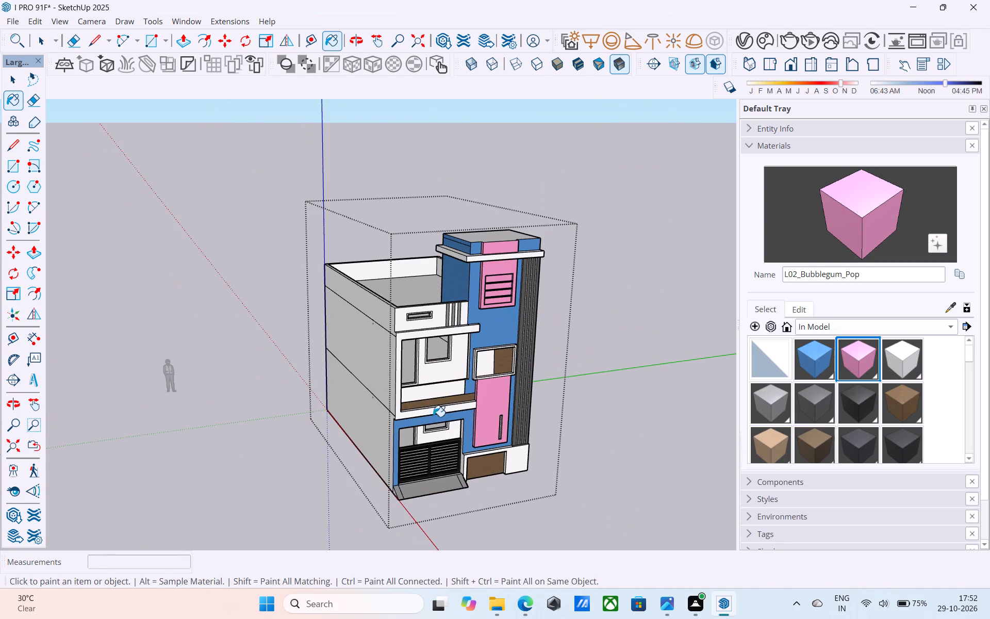
Save the model.
{"action": "key", "text": "space"}
{"action": "middle_click_drag", "start_coordinate": [435, 370], "coordinate": [436, 391], "text": "shift"}
{"action": "key", "text": "ctrl+s"}
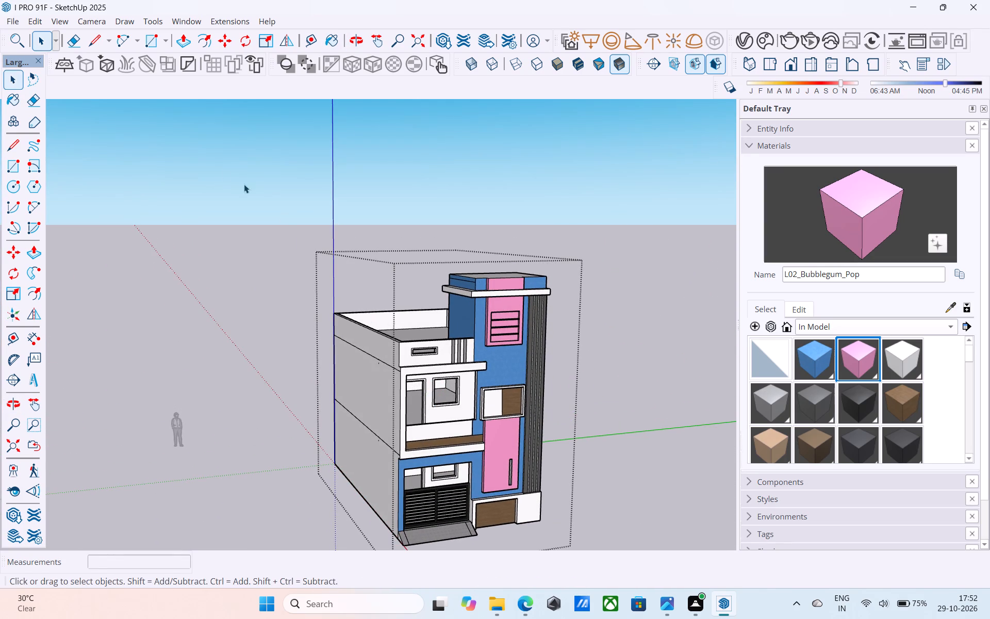
Import the porta+4 door model from the Downloads folder.
{"action": "left_click", "coordinate": [8, 15]}
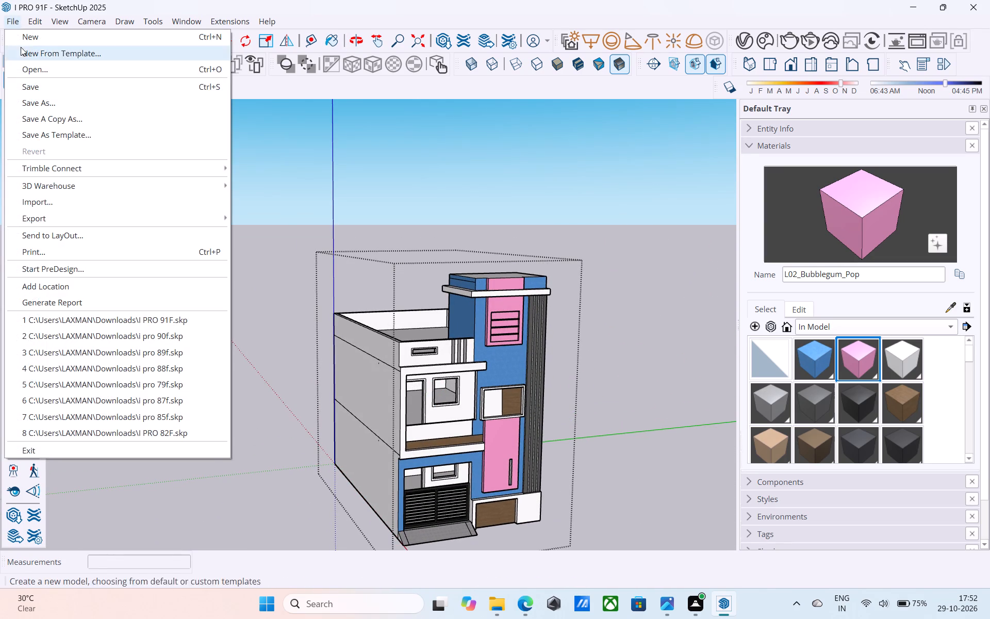
{"action": "left_click", "coordinate": [66, 194]}
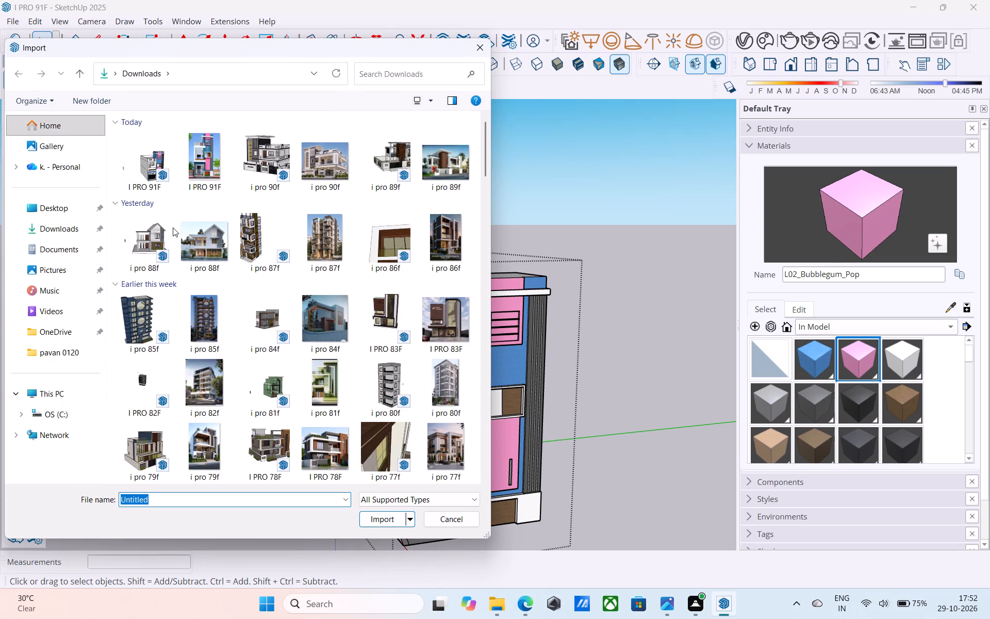
{"action": "scroll", "coordinate": [173, 228], "scroll_direction": "down", "scroll_amount": 5}
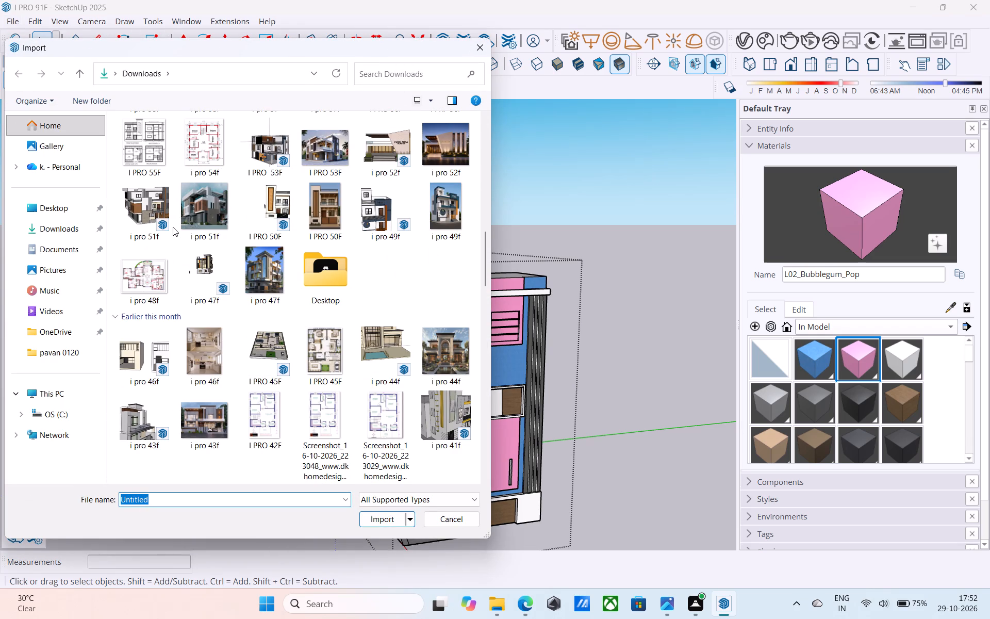
{"action": "scroll", "coordinate": [173, 227], "scroll_direction": "down", "scroll_amount": 4}
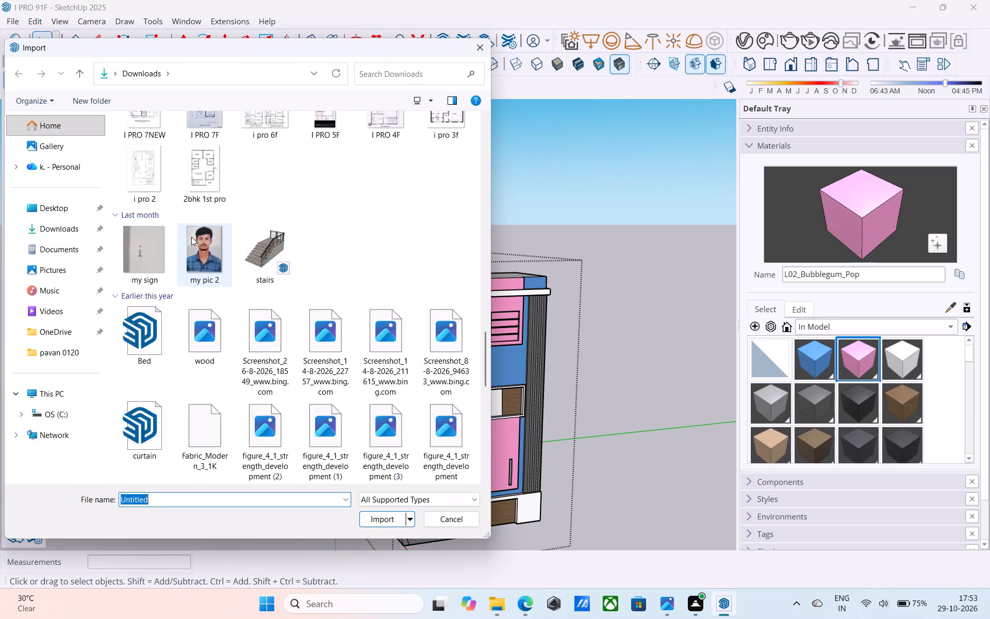
{"action": "scroll", "coordinate": [191, 237], "scroll_direction": "down", "scroll_amount": 3}
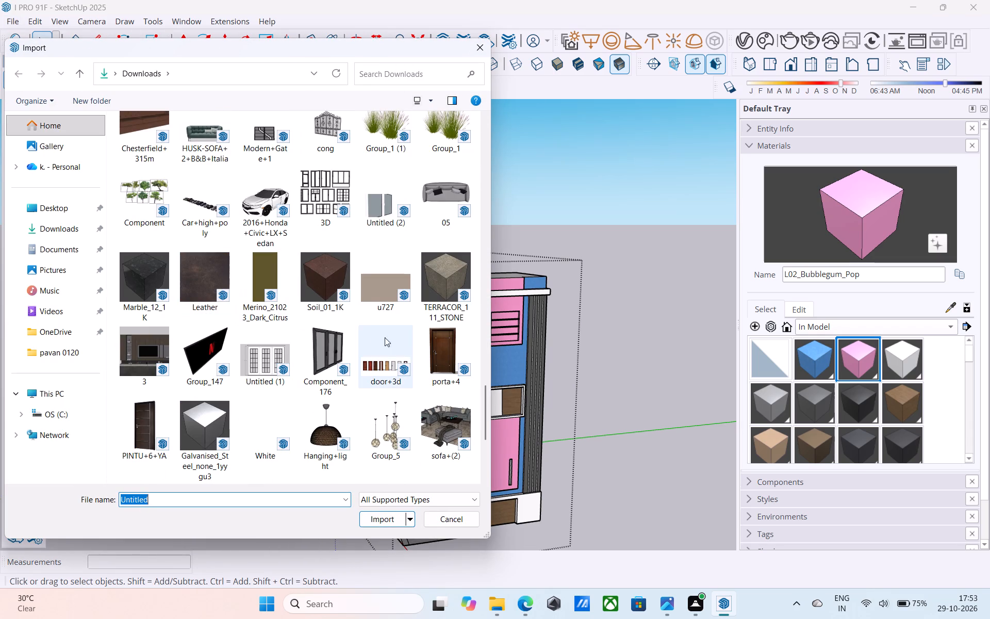
{"action": "left_click", "coordinate": [442, 347]}
{"action": "left_click", "coordinate": [369, 510]}
{"action": "left_click", "coordinate": [372, 520]}
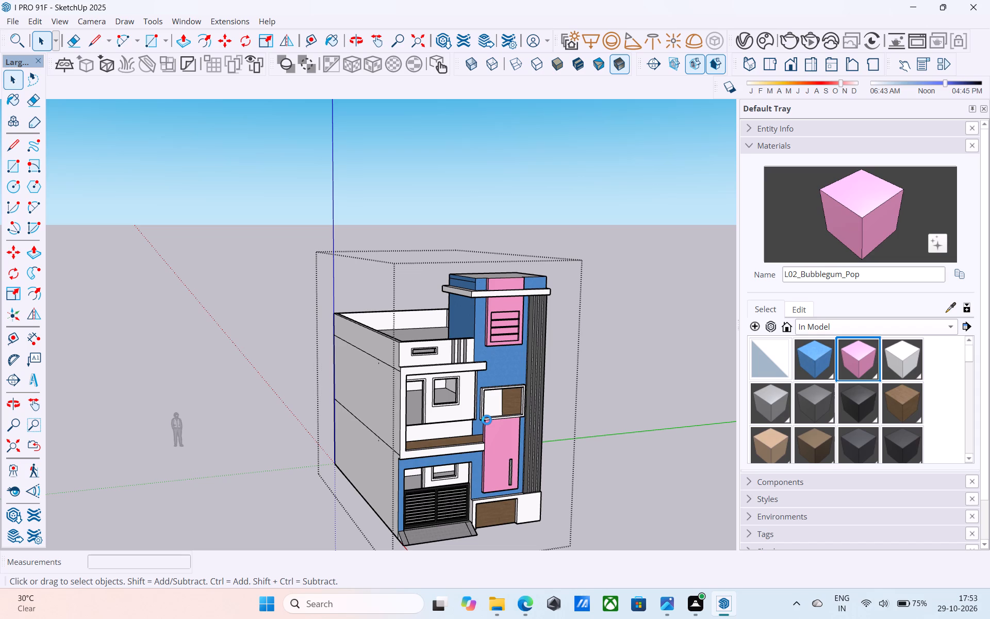
Place the imported door on the ground in front of the house, near the red axis.
{"action": "scroll", "coordinate": [486, 421], "scroll_direction": "down", "scroll_amount": 4}
{"action": "middle_click_drag", "start_coordinate": [458, 438], "coordinate": [449, 432]}
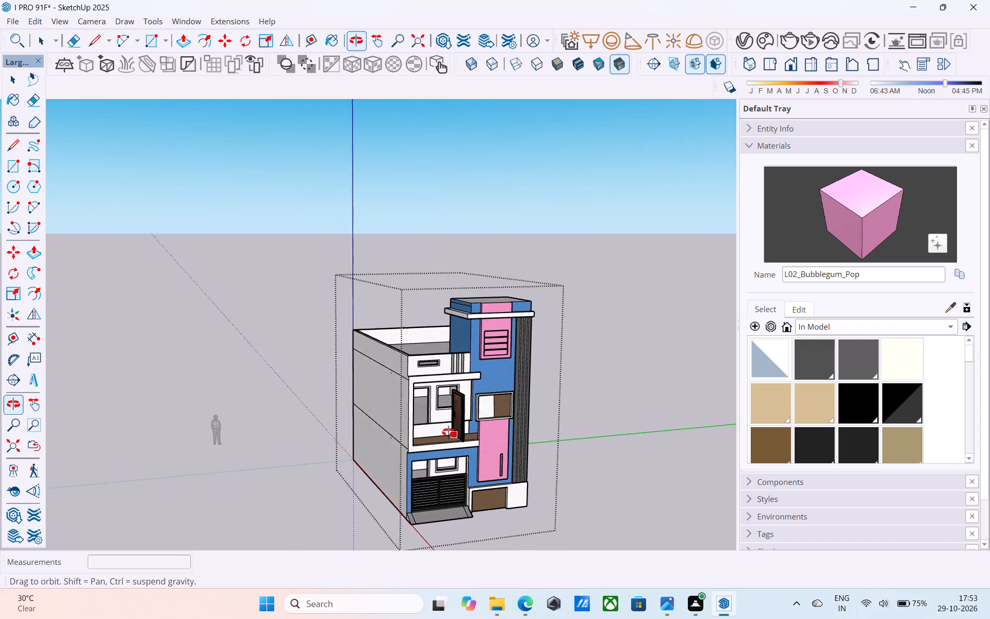
{"action": "middle_click_drag", "start_coordinate": [449, 432], "coordinate": [433, 428]}
{"action": "scroll", "coordinate": [416, 387], "scroll_direction": "down", "scroll_amount": 9}
{"action": "middle_click_drag", "start_coordinate": [422, 415], "coordinate": [414, 453]}
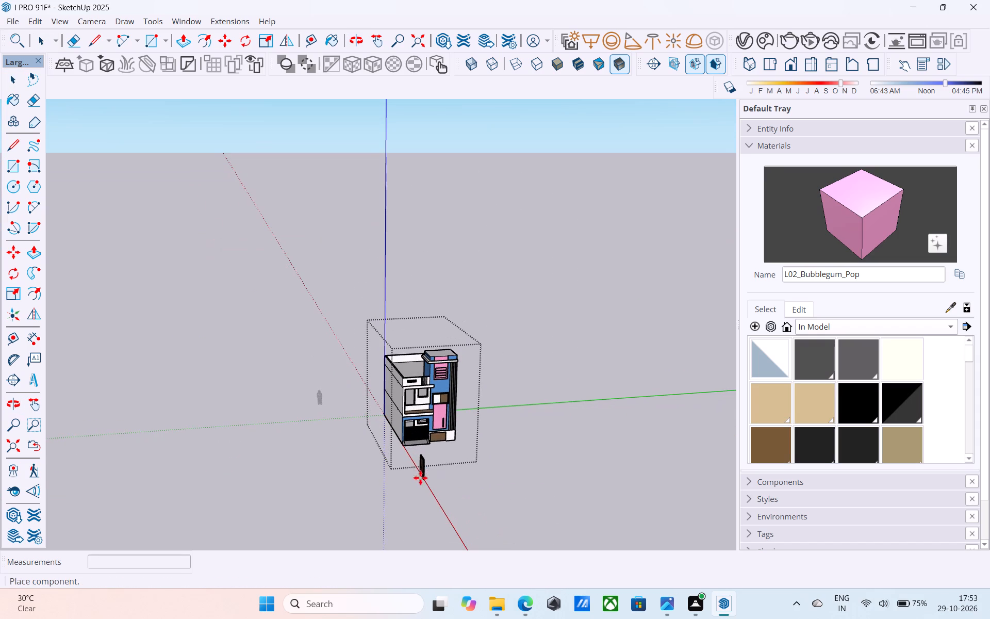
{"action": "scroll", "coordinate": [419, 481], "scroll_direction": "up", "scroll_amount": 4}
{"action": "left_click", "coordinate": [419, 481]}
{"action": "scroll", "coordinate": [423, 492], "scroll_direction": "up", "scroll_amount": 8}
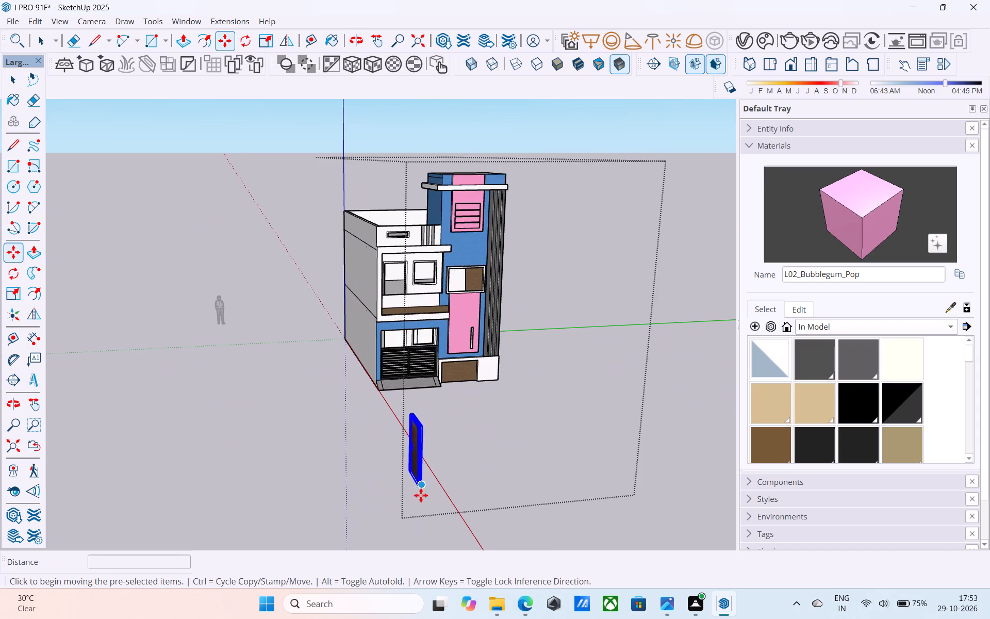
Rotate the imported door 90 degrees on the ground plane so it faces the same way as the front elevation.
{"action": "middle_click_drag", "start_coordinate": [420, 496], "coordinate": [406, 500]}
{"action": "scroll", "coordinate": [400, 506], "scroll_direction": "up", "scroll_amount": 1}
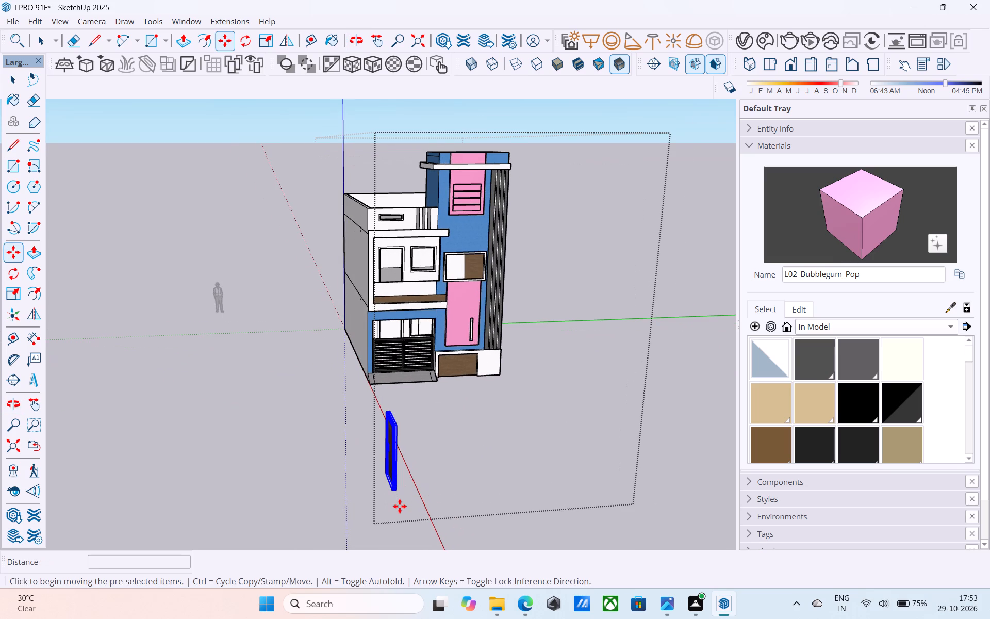
{"action": "scroll", "coordinate": [400, 506], "scroll_direction": "up", "scroll_amount": 8}
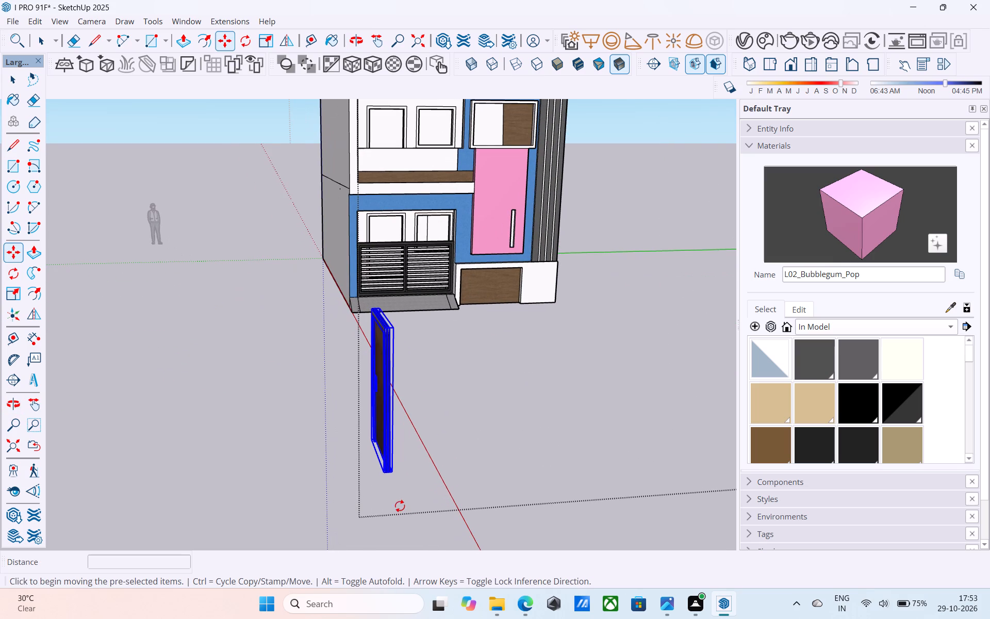
{"action": "key", "text": "q"}
{"action": "left_click", "coordinate": [397, 506]}
{"action": "left_click", "coordinate": [525, 497]}
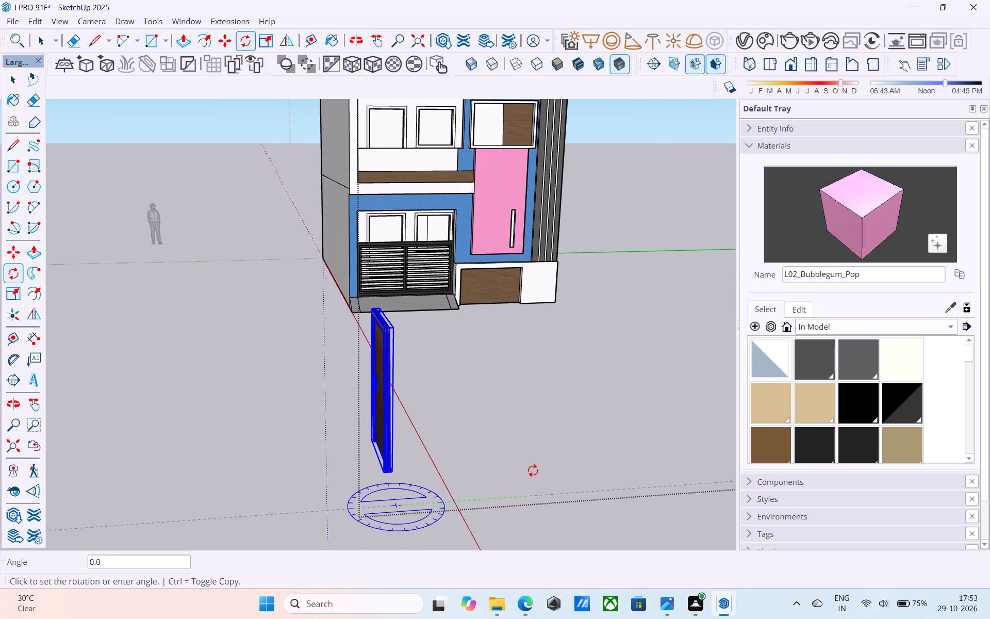
{"action": "left_click", "coordinate": [345, 369]}
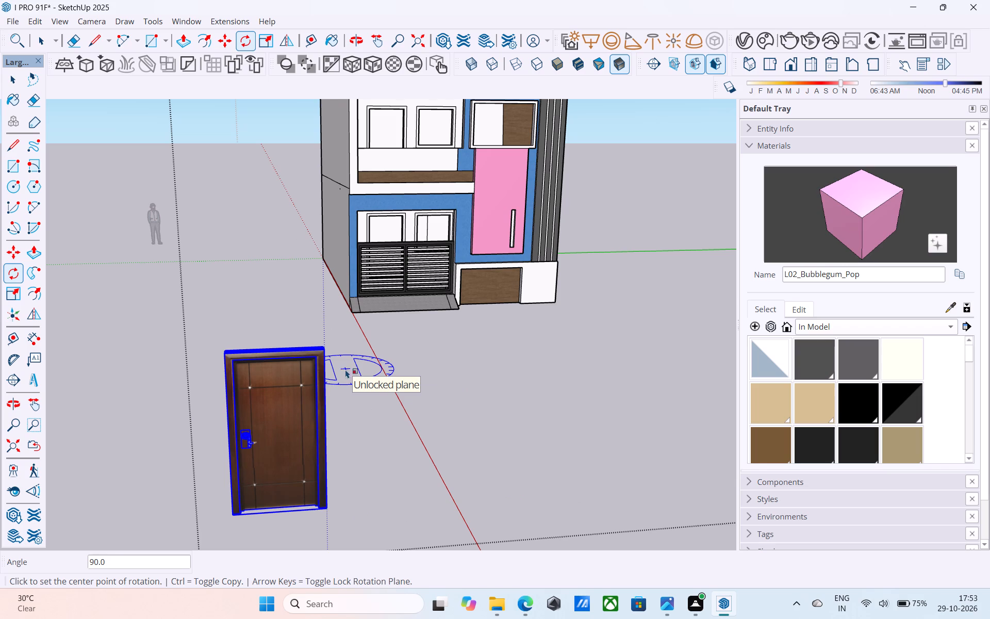
Scale the door down uniformly to about 0.57.
{"action": "key", "text": "s"}
{"action": "left_click", "coordinate": [329, 506]}
{"action": "left_click", "coordinate": [287, 441]}
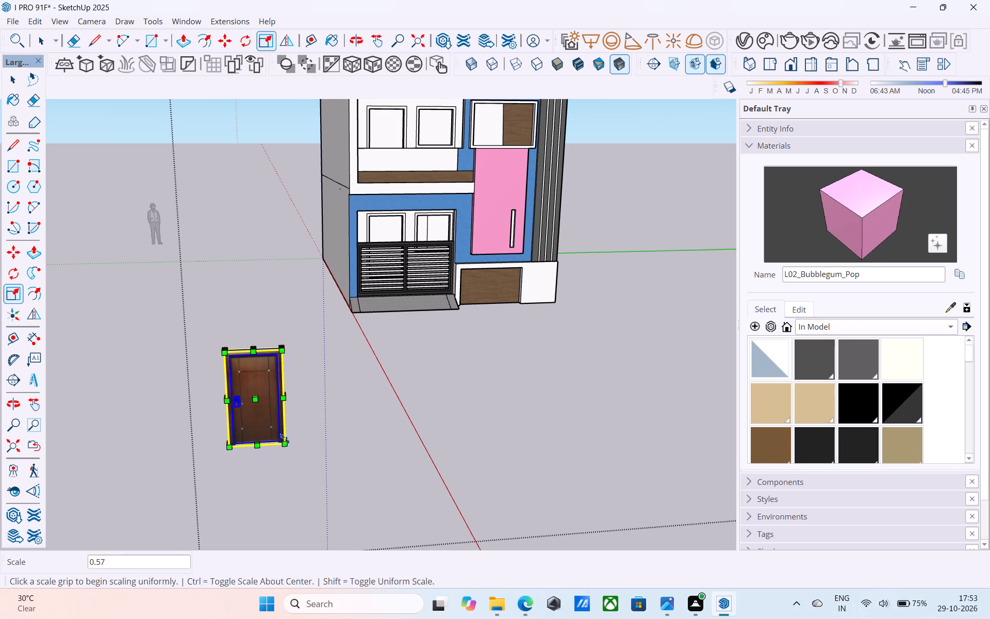
{"action": "middle_click_drag", "start_coordinate": [238, 367], "coordinate": [285, 415]}
{"action": "scroll", "coordinate": [238, 375], "scroll_direction": "up", "scroll_amount": 13}
{"action": "key", "text": "n"}
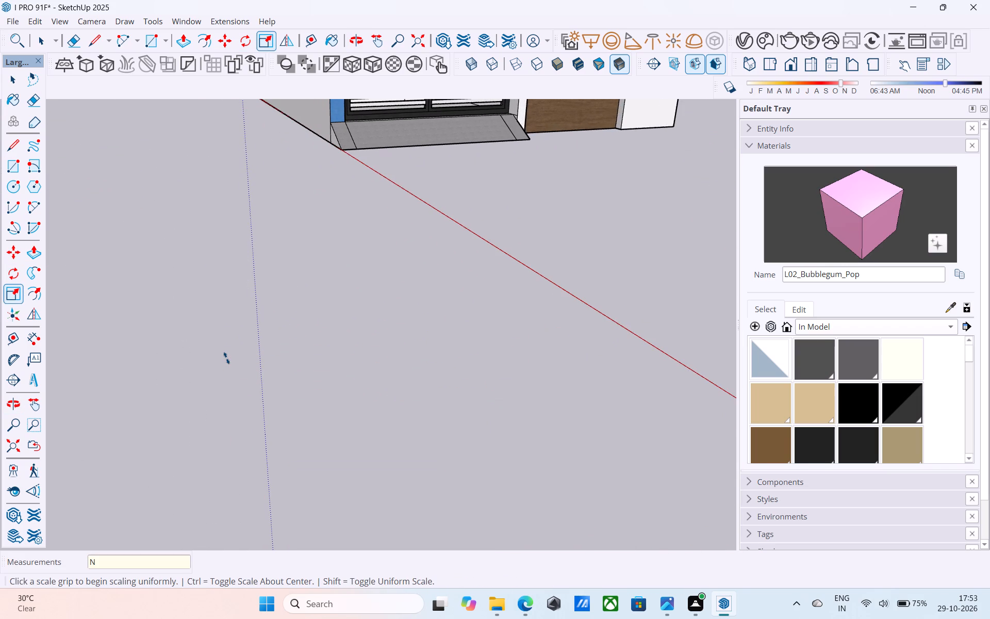
Copy the door from its upper back corner to the outer upper-left corner of the ground-floor door frame.
{"action": "key", "text": "m"}
{"action": "scroll", "coordinate": [226, 358], "scroll_direction": "down", "scroll_amount": 6}
{"action": "scroll", "coordinate": [226, 358], "scroll_direction": "up", "scroll_amount": 5}
{"action": "scroll", "coordinate": [226, 358], "scroll_direction": "down", "scroll_amount": 2}
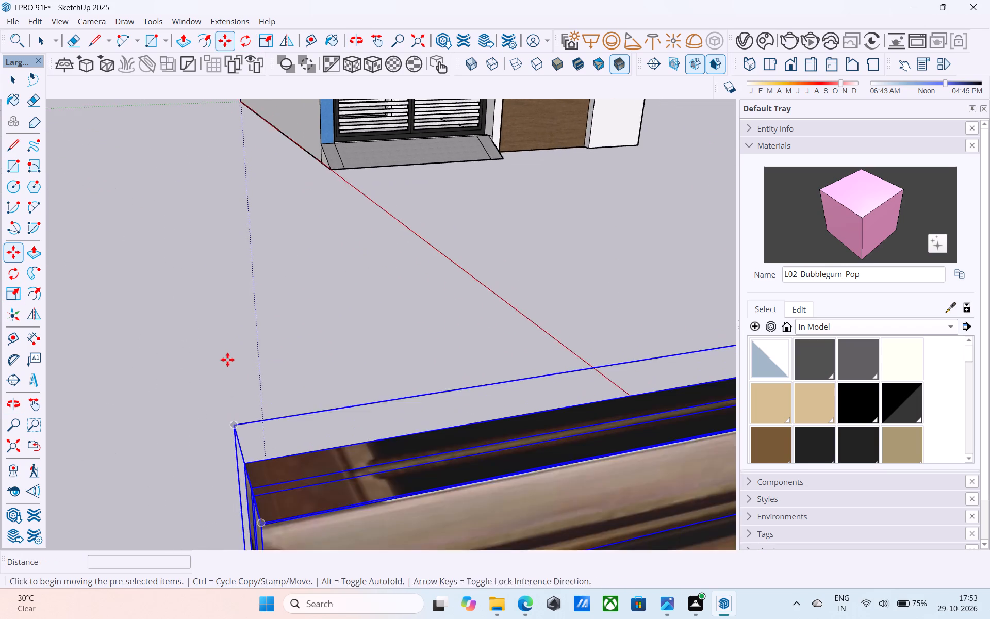
{"action": "scroll", "coordinate": [227, 360], "scroll_direction": "down", "scroll_amount": 1}
{"action": "scroll", "coordinate": [242, 416], "scroll_direction": "up", "scroll_amount": 4}
{"action": "left_click", "coordinate": [234, 391]}
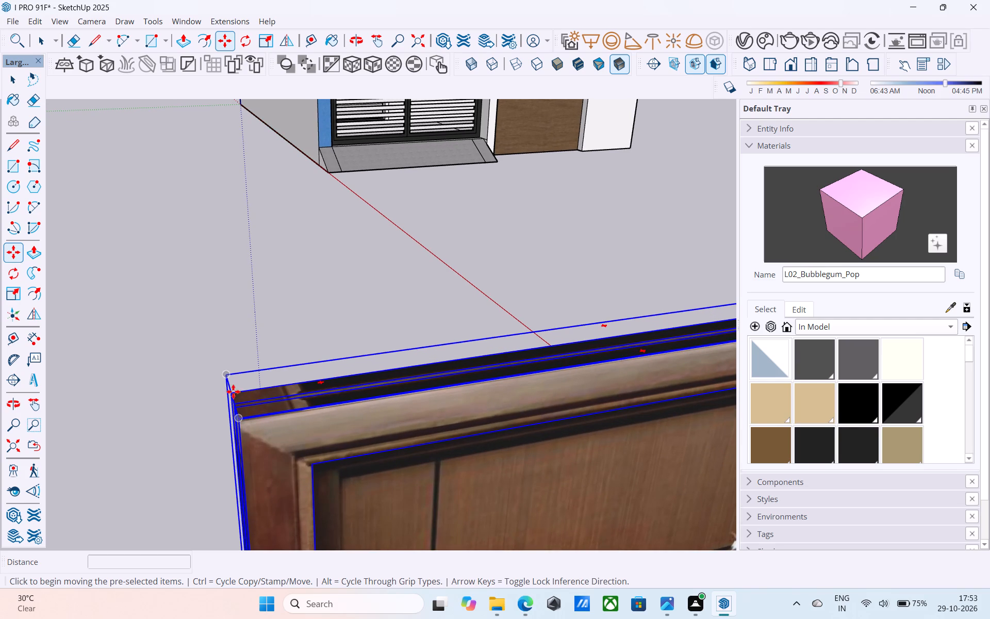
{"action": "scroll", "coordinate": [233, 392], "scroll_direction": "down", "scroll_amount": 6}
{"action": "scroll", "coordinate": [428, 274], "scroll_direction": "down", "scroll_amount": 15}
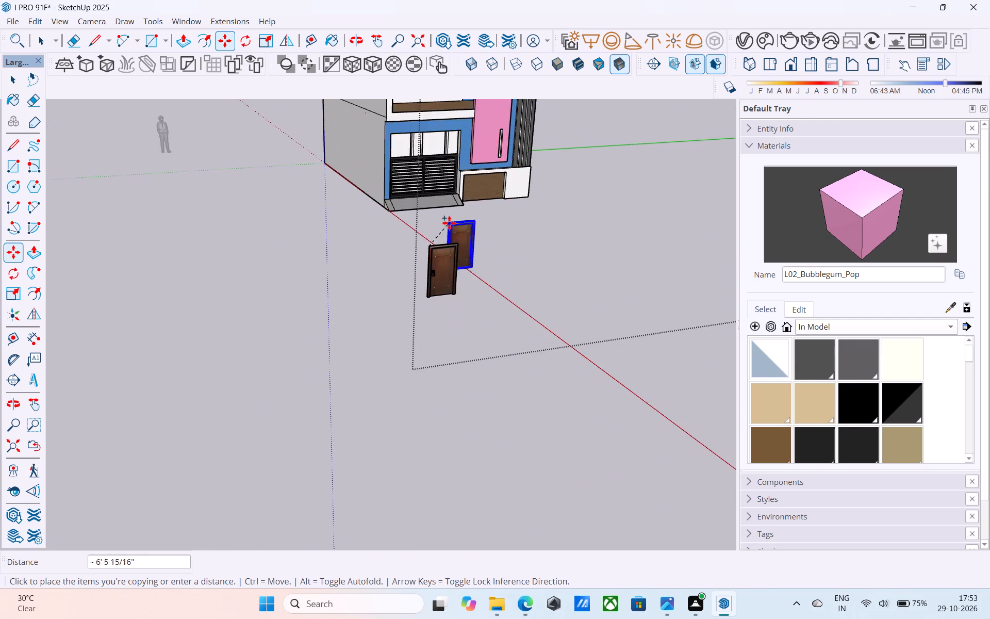
{"action": "middle_click_drag", "start_coordinate": [442, 292], "coordinate": [425, 475], "text": "shift"}
{"action": "scroll", "coordinate": [451, 230], "scroll_direction": "up", "scroll_amount": 5}
{"action": "middle_click_drag", "start_coordinate": [588, 377], "coordinate": [481, 304], "text": "shift"}
{"action": "middle_click_drag", "start_coordinate": [370, 242], "coordinate": [432, 331]}
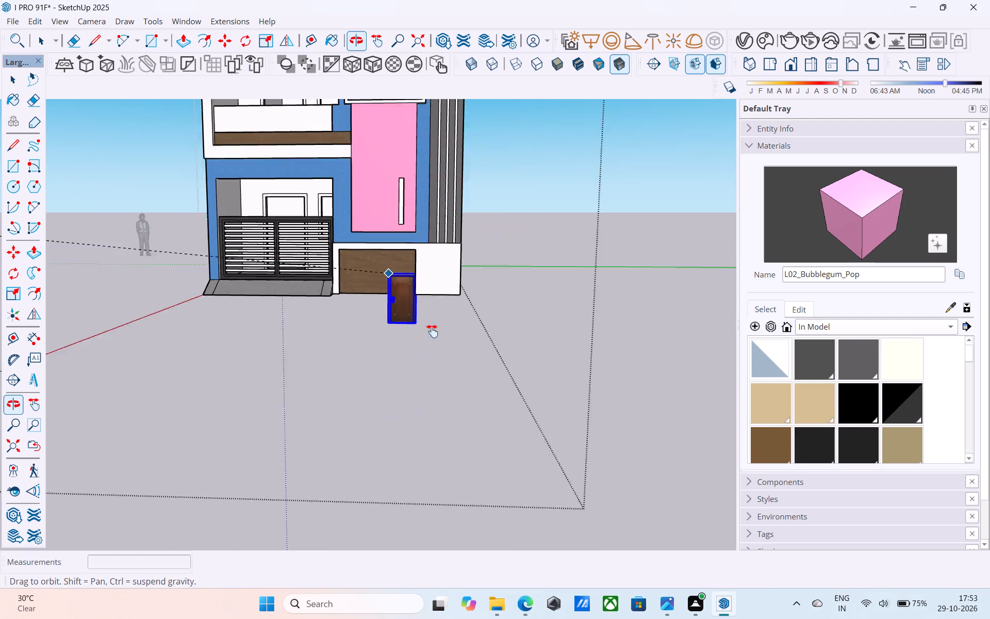
{"action": "middle_click_drag", "start_coordinate": [432, 331], "coordinate": [499, 416]}
{"action": "scroll", "coordinate": [476, 390], "scroll_direction": "down", "scroll_amount": 1, "text": "shift"}
{"action": "scroll", "coordinate": [448, 376], "scroll_direction": "up", "scroll_amount": 13}
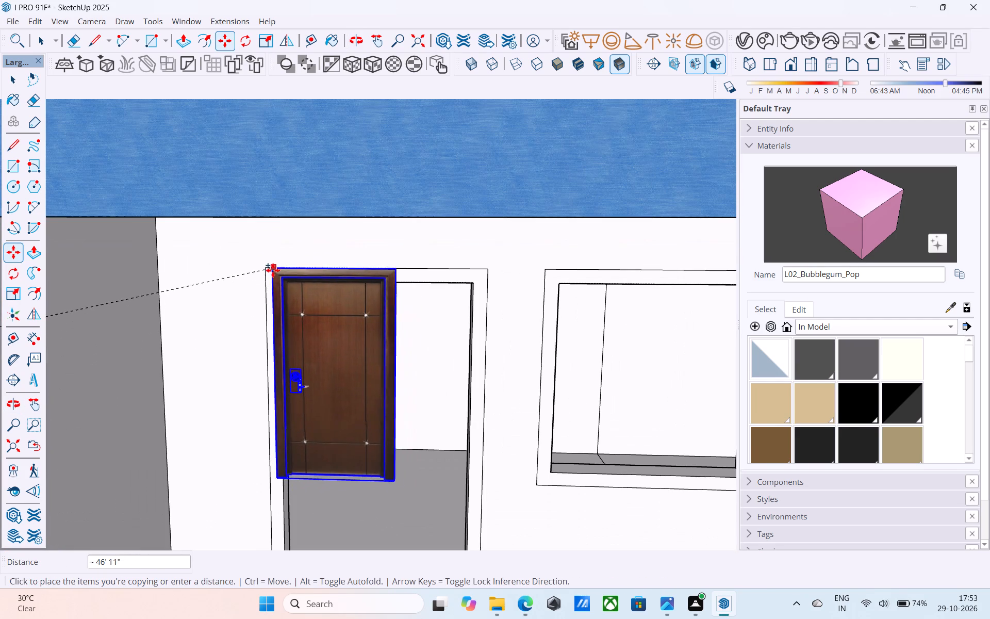
{"action": "left_click", "coordinate": [270, 268]}
Copy the ground-floor door up to the outer upper-left corner of the first-floor door frame behind the balcony.
{"action": "scroll", "coordinate": [270, 267], "scroll_direction": "up", "scroll_amount": 8}
{"action": "middle_click_drag", "start_coordinate": [271, 266], "coordinate": [265, 295]}
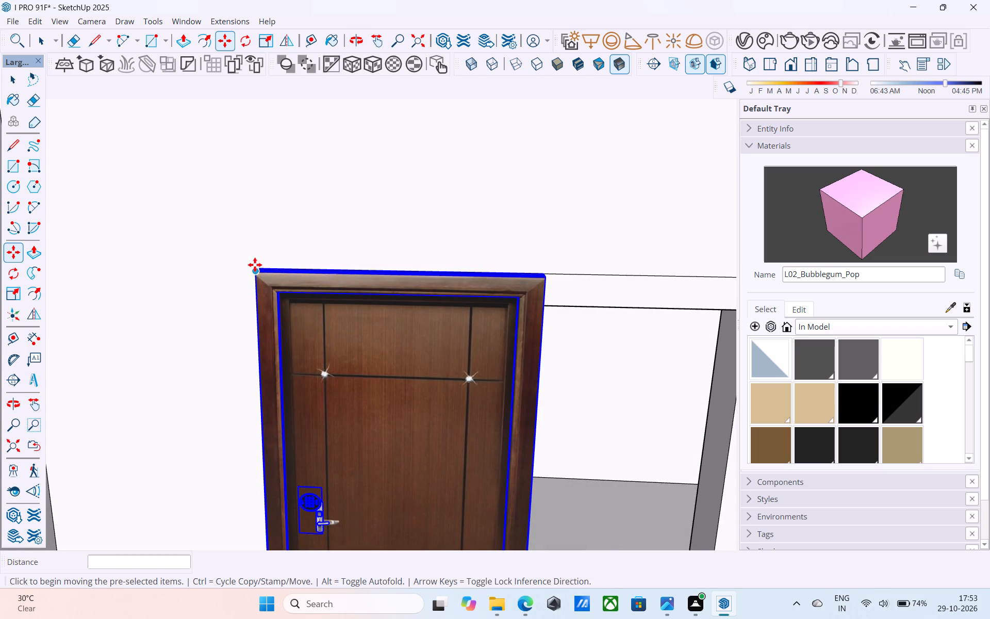
{"action": "left_click", "coordinate": [258, 264]}
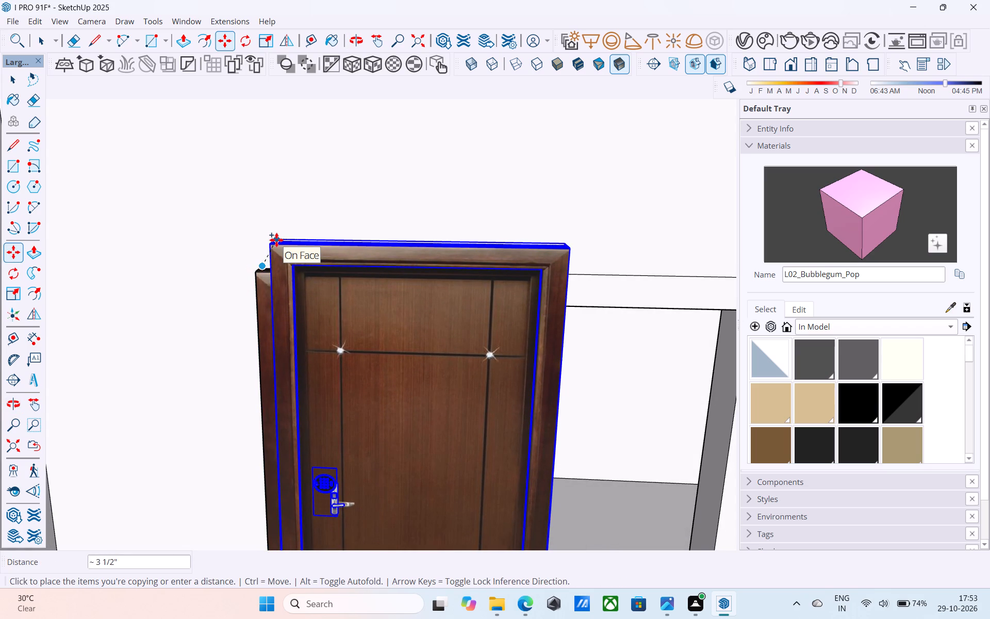
{"action": "scroll", "coordinate": [276, 240], "scroll_direction": "down", "scroll_amount": 5}
{"action": "scroll", "coordinate": [279, 245], "scroll_direction": "down", "scroll_amount": 20}
{"action": "scroll", "coordinate": [279, 245], "scroll_direction": "down", "scroll_amount": 3}
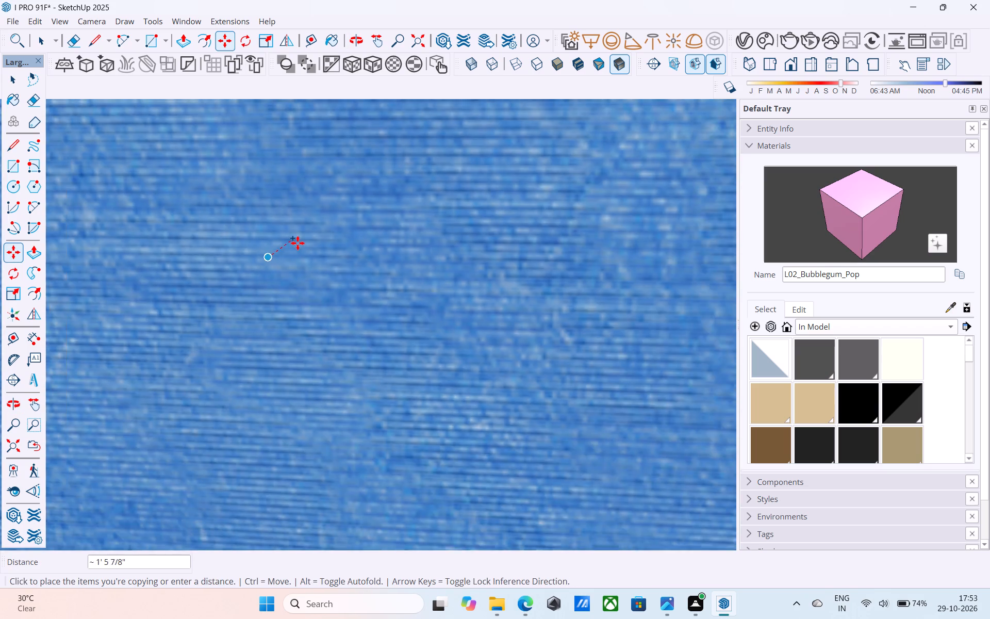
{"action": "scroll", "coordinate": [298, 243], "scroll_direction": "down", "scroll_amount": 20}
{"action": "scroll", "coordinate": [298, 243], "scroll_direction": "down", "scroll_amount": 6}
{"action": "scroll", "coordinate": [428, 265], "scroll_direction": "down", "scroll_amount": 5}
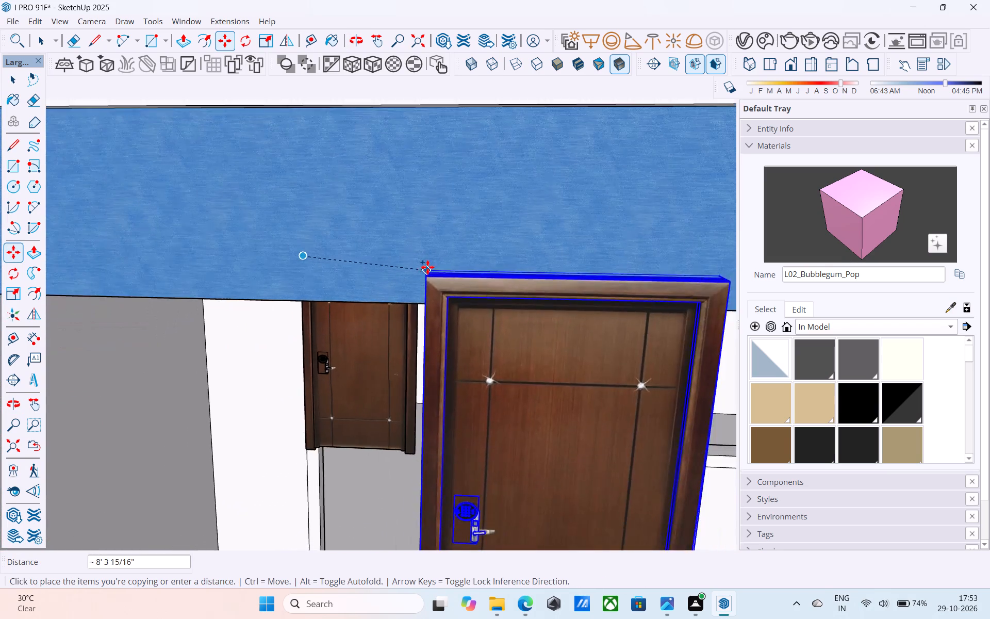
{"action": "scroll", "coordinate": [427, 267], "scroll_direction": "down", "scroll_amount": 17}
{"action": "middle_click_drag", "start_coordinate": [423, 274], "coordinate": [412, 404], "text": "shift"}
{"action": "scroll", "coordinate": [374, 238], "scroll_direction": "up", "scroll_amount": 5}
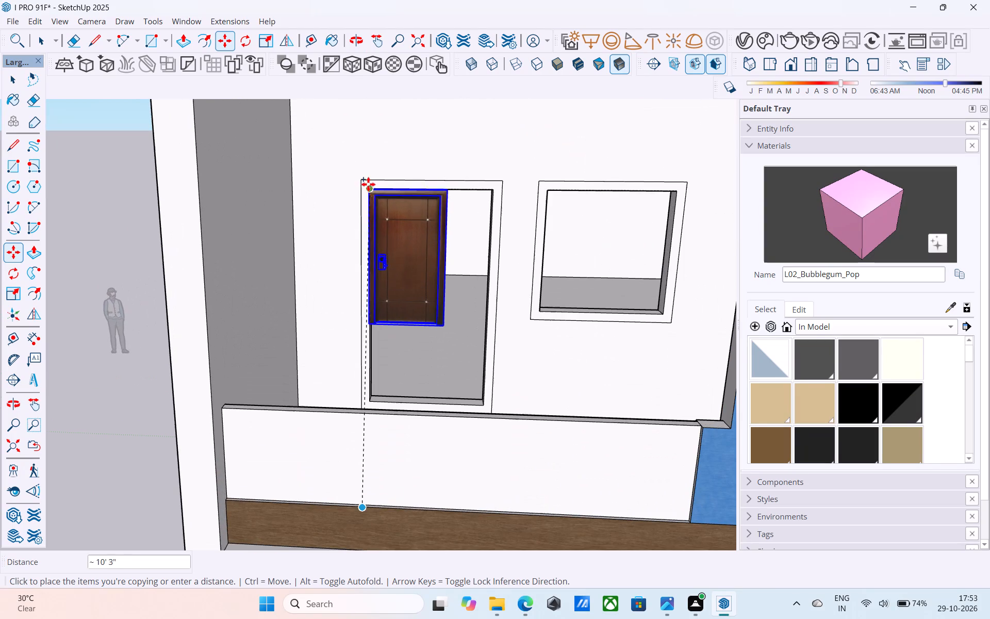
{"action": "left_click", "coordinate": [367, 183]}
{"action": "middle_click_drag", "start_coordinate": [391, 237], "coordinate": [369, 233]}
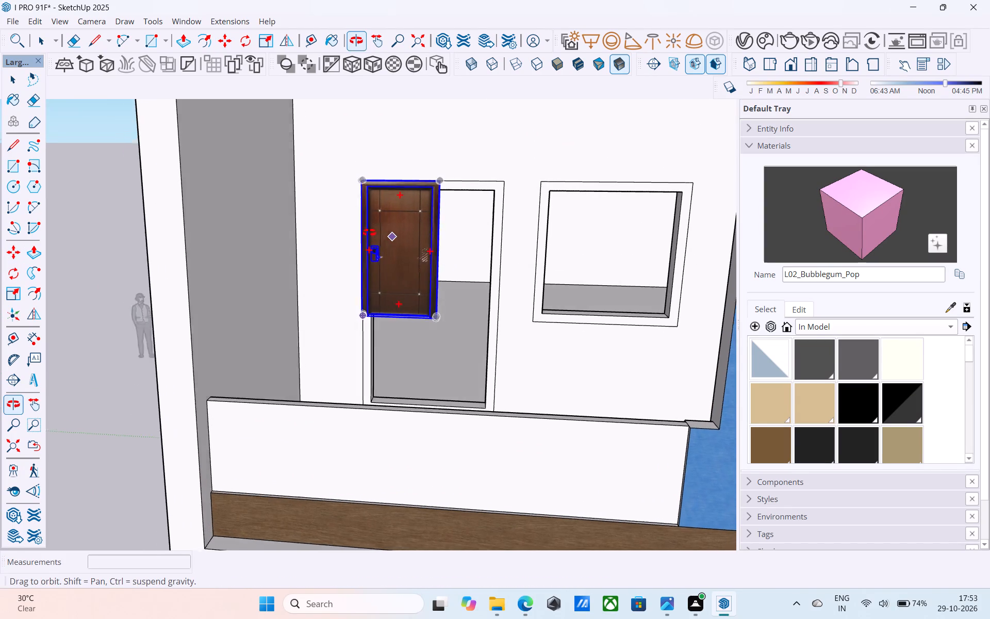
{"action": "middle_click_drag", "start_coordinate": [369, 233], "coordinate": [358, 234]}
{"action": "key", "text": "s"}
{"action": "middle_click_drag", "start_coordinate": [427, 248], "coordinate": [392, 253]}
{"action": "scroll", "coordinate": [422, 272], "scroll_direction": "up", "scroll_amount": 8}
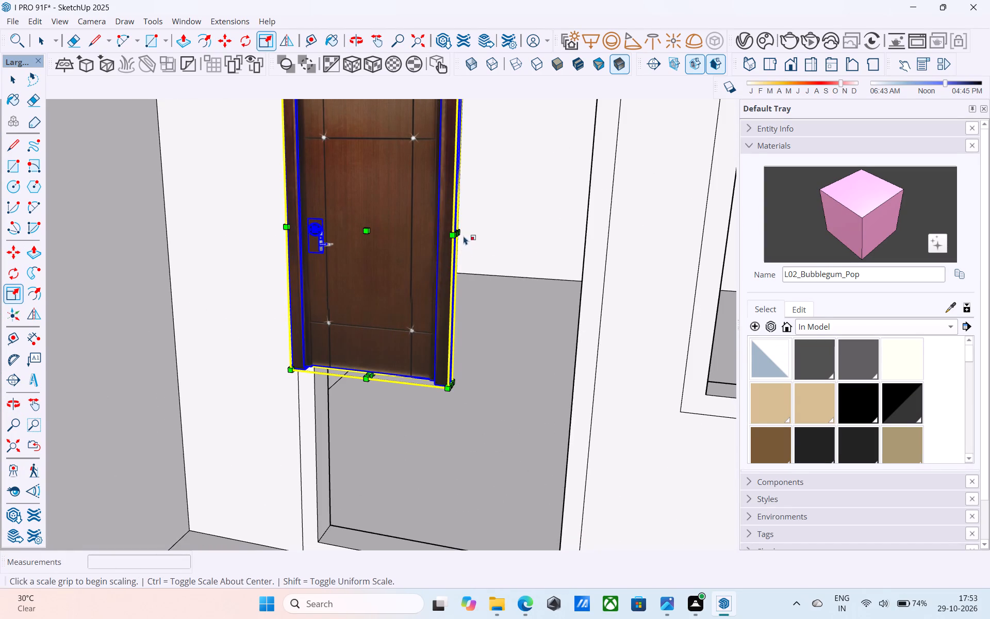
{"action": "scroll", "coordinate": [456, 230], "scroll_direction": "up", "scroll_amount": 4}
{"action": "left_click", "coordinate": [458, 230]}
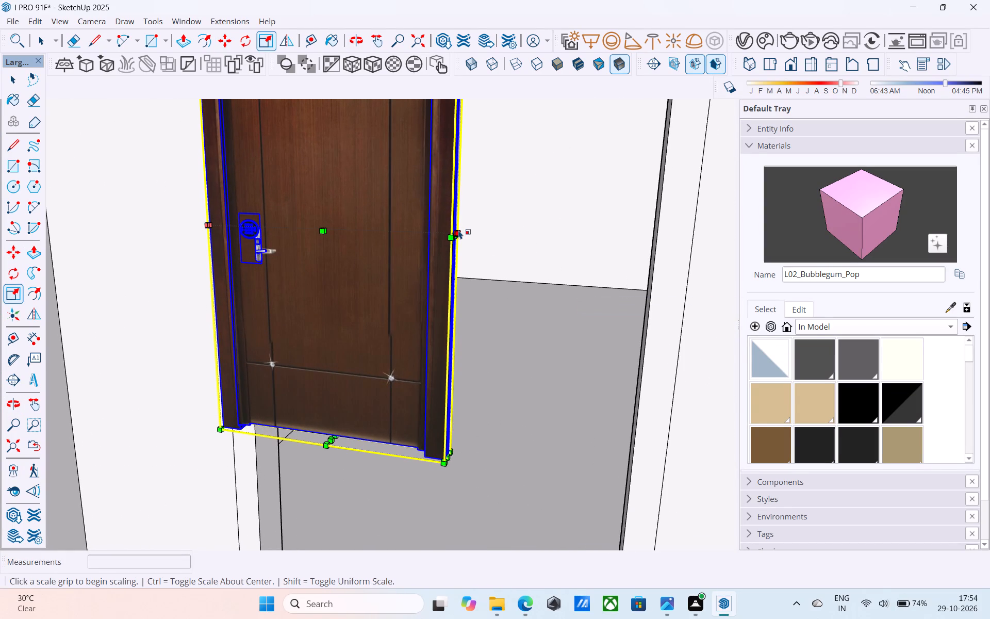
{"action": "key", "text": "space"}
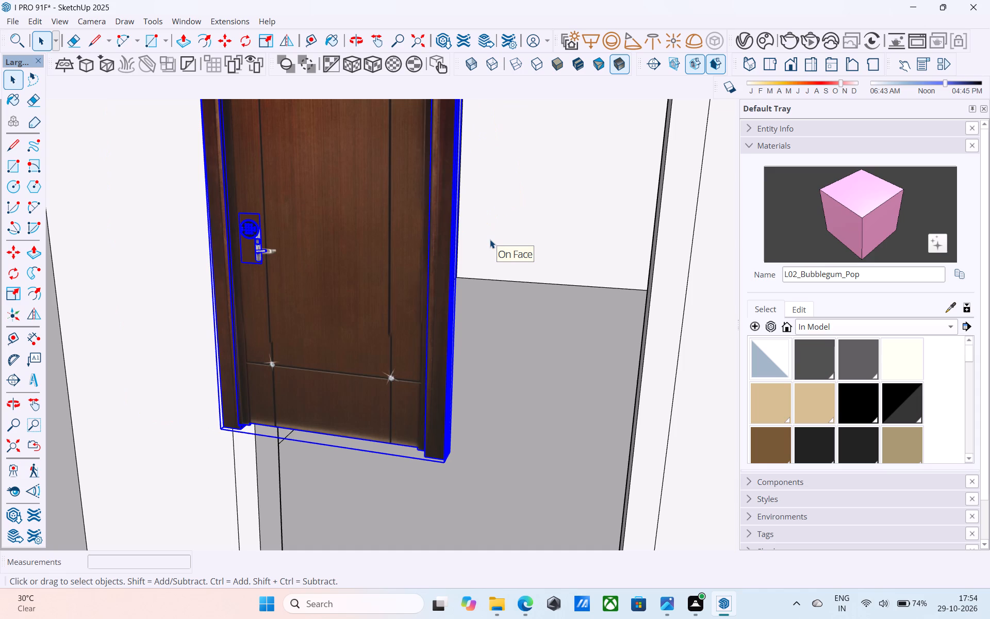
Stretch the first-floor door in width along the red axis until it spans to the far side of its door frame.
{"action": "key", "text": "s"}
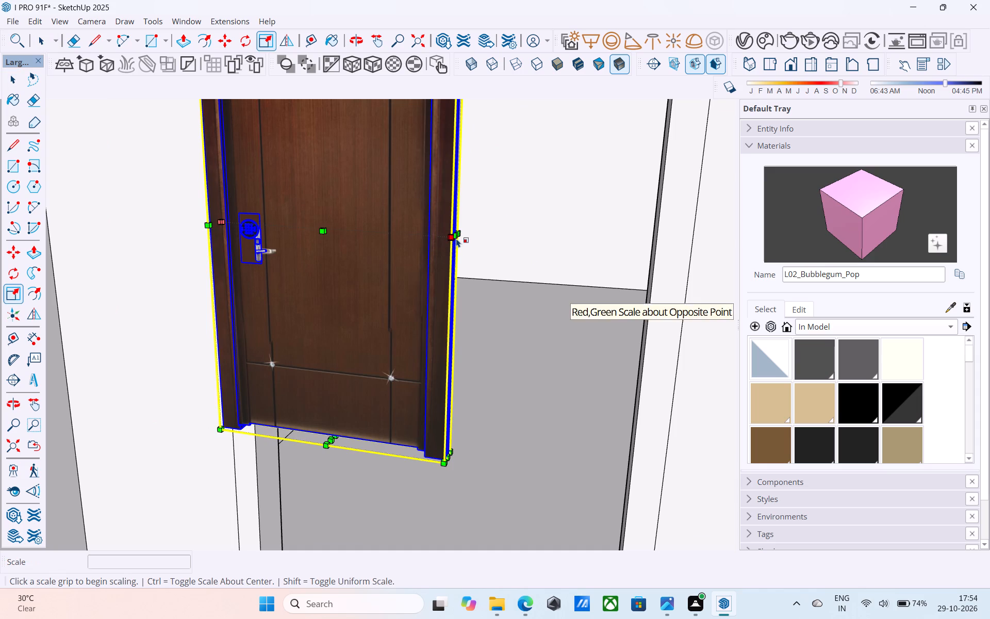
{"action": "left_click", "coordinate": [457, 236]}
{"action": "scroll", "coordinate": [467, 240], "scroll_direction": "down", "scroll_amount": 2}
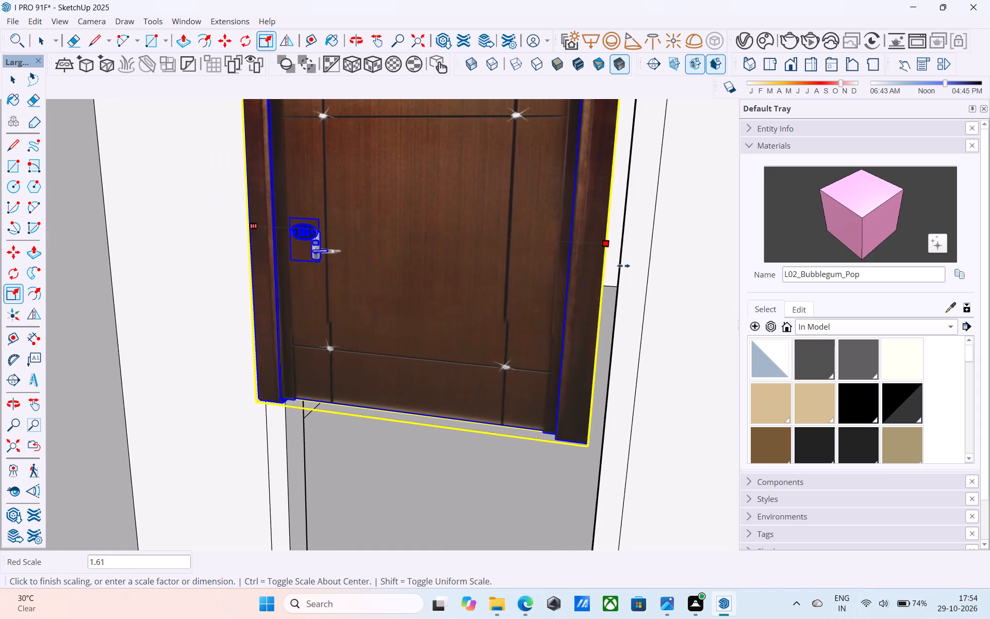
{"action": "left_click", "coordinate": [647, 270]}
Stretch the first-floor door downward from its bottom edge until it reaches the bottom of the door opening behind the balcony.
{"action": "scroll", "coordinate": [647, 270], "scroll_direction": "down", "scroll_amount": 6}
{"action": "middle_click", "coordinate": [511, 379]}
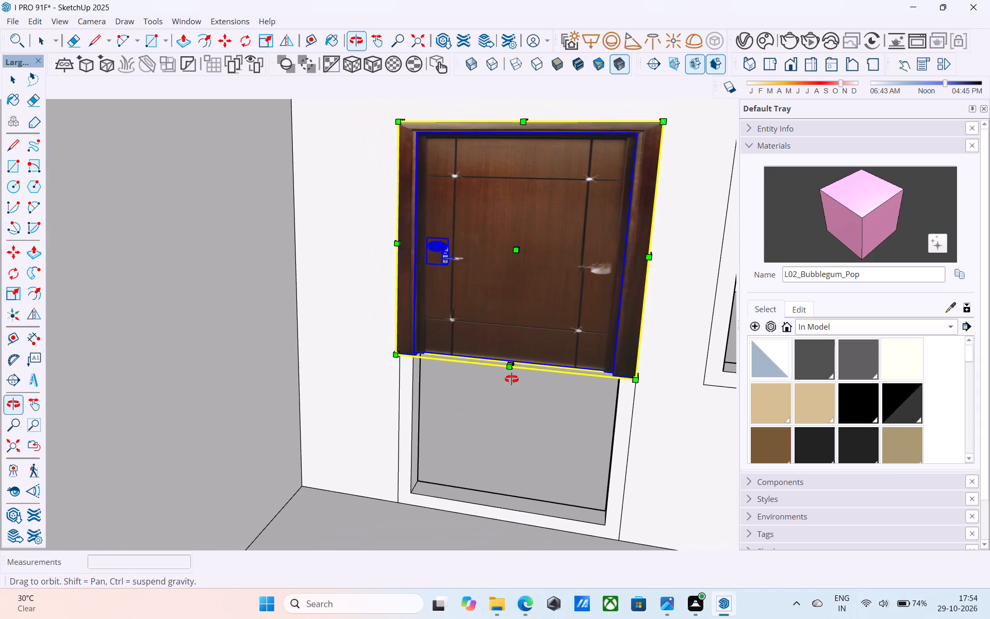
{"action": "scroll", "coordinate": [513, 377], "scroll_direction": "down", "scroll_amount": 6}
{"action": "middle_click_drag", "start_coordinate": [513, 377], "coordinate": [523, 351]}
{"action": "scroll", "coordinate": [581, 297], "scroll_direction": "up", "scroll_amount": 10}
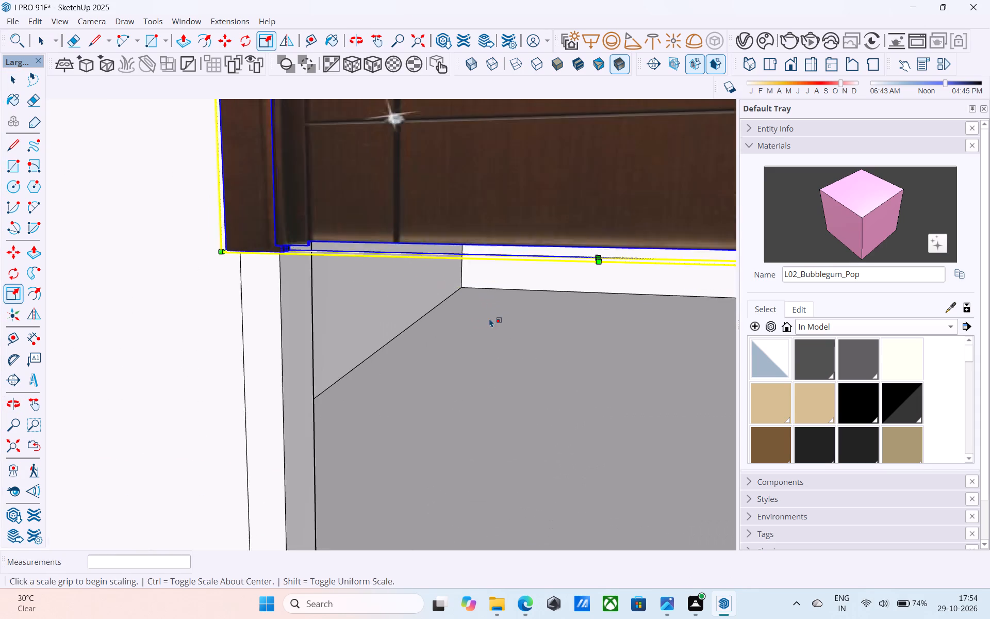
{"action": "scroll", "coordinate": [605, 258], "scroll_direction": "up", "scroll_amount": 3}
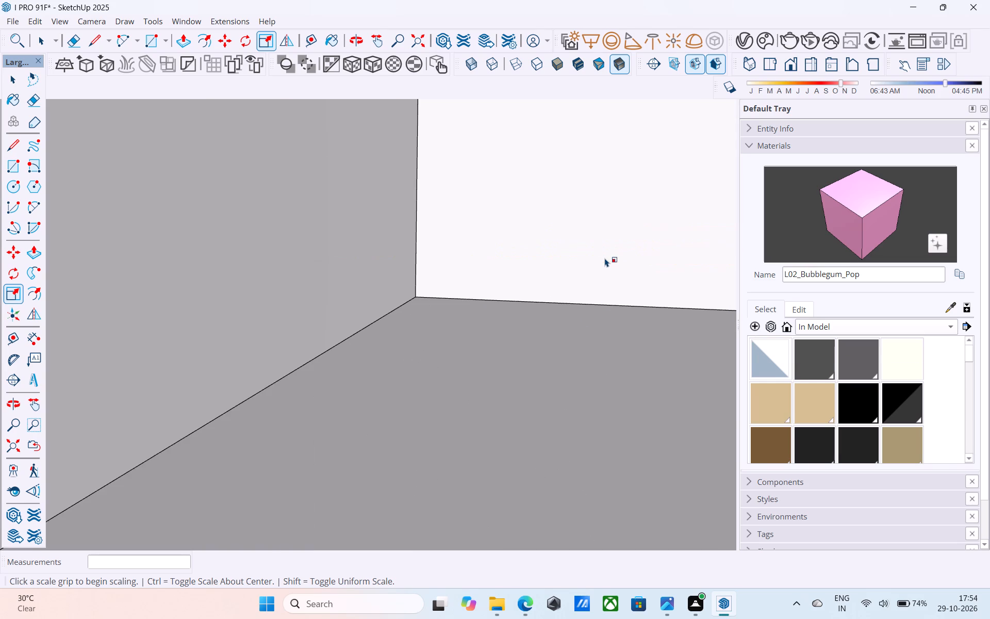
{"action": "scroll", "coordinate": [605, 258], "scroll_direction": "down", "scroll_amount": 3}
{"action": "middle_click_drag", "start_coordinate": [605, 258], "coordinate": [600, 268]}
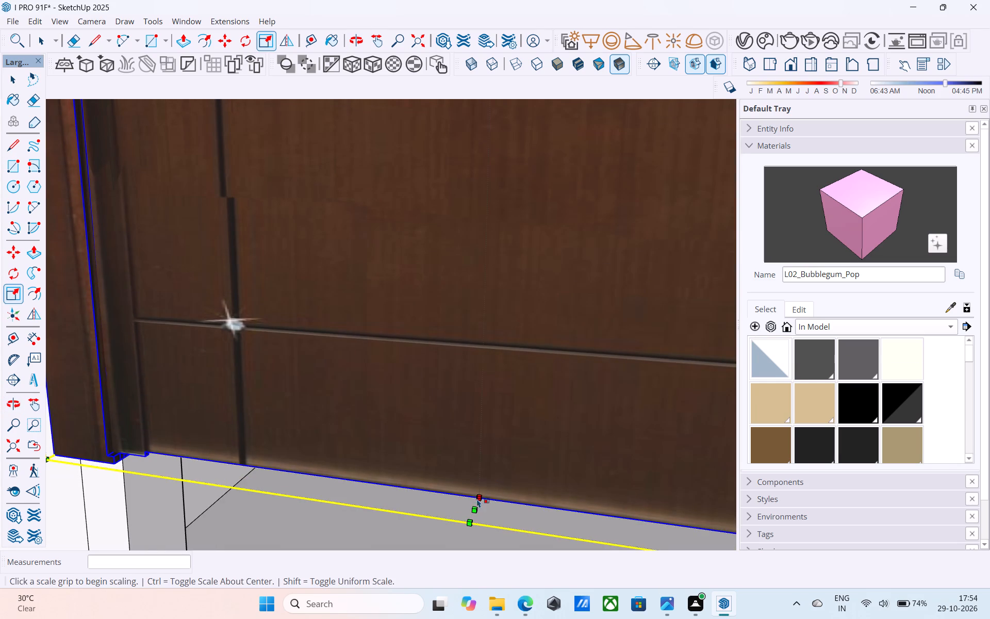
{"action": "left_click", "coordinate": [477, 507]}
{"action": "scroll", "coordinate": [492, 401], "scroll_direction": "down", "scroll_amount": 14}
{"action": "middle_click_drag", "start_coordinate": [493, 427], "coordinate": [483, 438]}
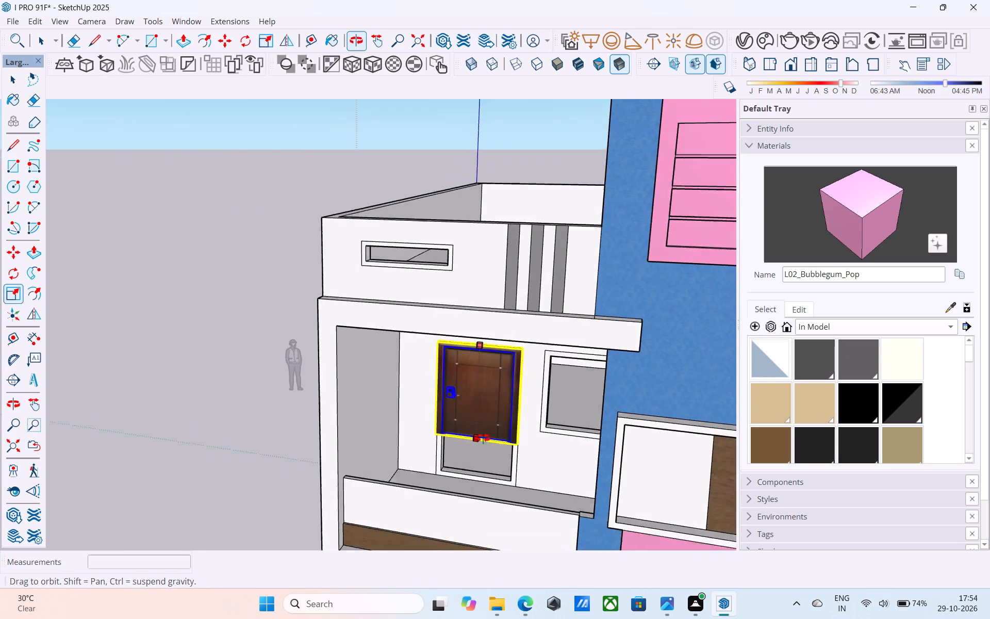
{"action": "middle_click_drag", "start_coordinate": [483, 438], "coordinate": [481, 446]}
{"action": "left_click", "coordinate": [453, 515]}
Stretch the ground-floor door in width along the red axis by about 1.80 to span its door frame.
{"action": "scroll", "coordinate": [453, 515], "scroll_direction": "down", "scroll_amount": 4}
{"action": "middle_click_drag", "start_coordinate": [452, 513], "coordinate": [466, 378]}
{"action": "middle_click_drag", "start_coordinate": [489, 468], "coordinate": [491, 523]}
{"action": "middle_click_drag", "start_coordinate": [473, 506], "coordinate": [465, 429]}
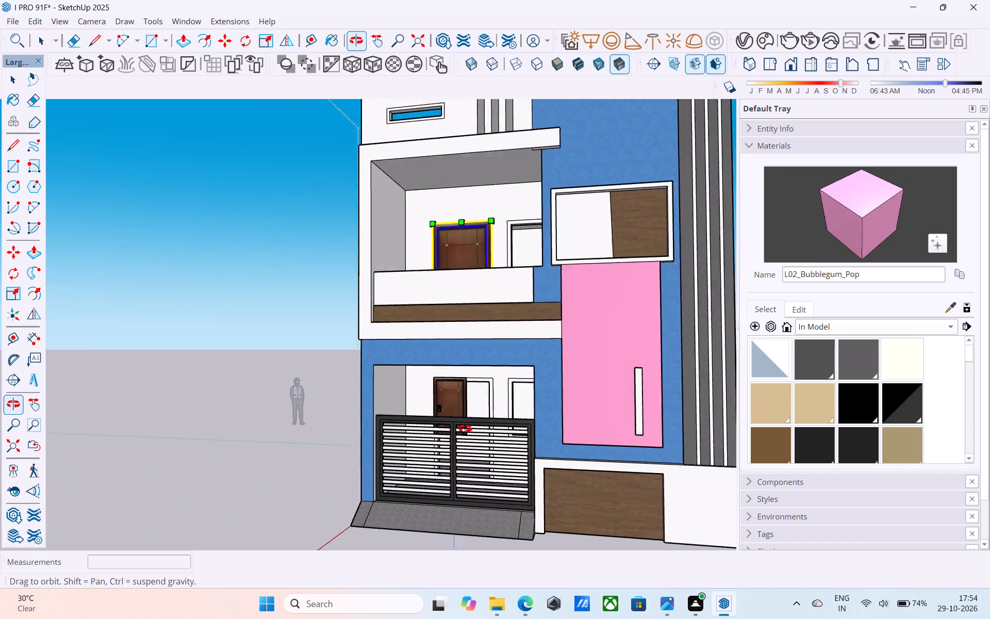
{"action": "middle_click_drag", "start_coordinate": [465, 429], "coordinate": [472, 440]}
{"action": "scroll", "coordinate": [482, 458], "scroll_direction": "up", "scroll_amount": 5}
{"action": "key", "text": "space"}
{"action": "left_click", "coordinate": [452, 399]}
{"action": "middle_click_drag", "start_coordinate": [455, 401], "coordinate": [440, 417]}
{"action": "key", "text": "s"}
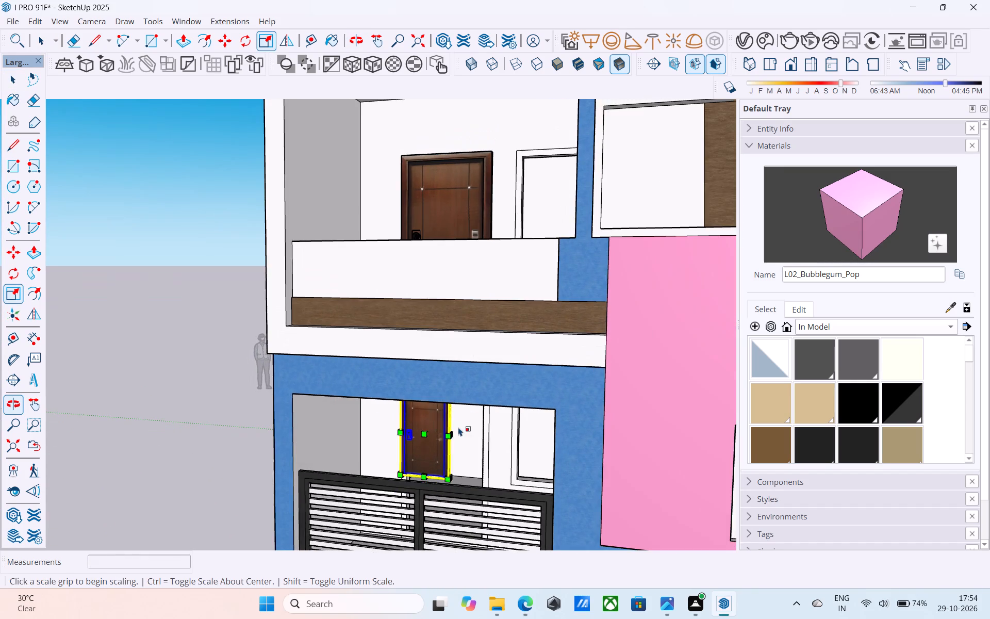
{"action": "scroll", "coordinate": [464, 429], "scroll_direction": "up", "scroll_amount": 11}
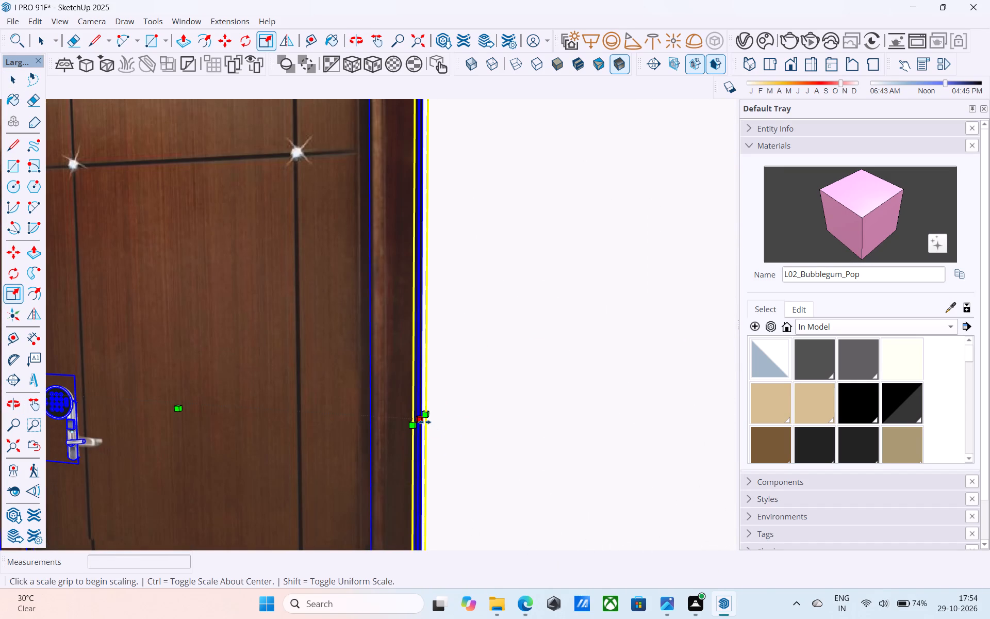
{"action": "left_click", "coordinate": [424, 422]}
{"action": "scroll", "coordinate": [423, 422], "scroll_direction": "down", "scroll_amount": 8}
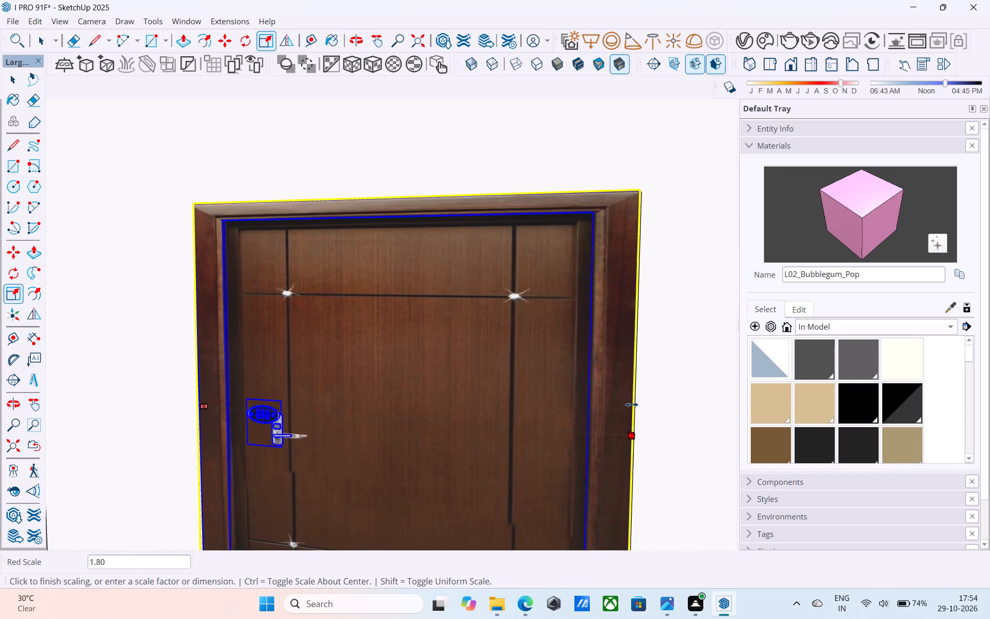
{"action": "left_click", "coordinate": [632, 404]}
Stretch the ground-floor door downward from its bottom edge to the bottom of its door opening and deselect it.
{"action": "scroll", "coordinate": [632, 402], "scroll_direction": "down", "scroll_amount": 6}
{"action": "middle_click", "coordinate": [622, 397]}
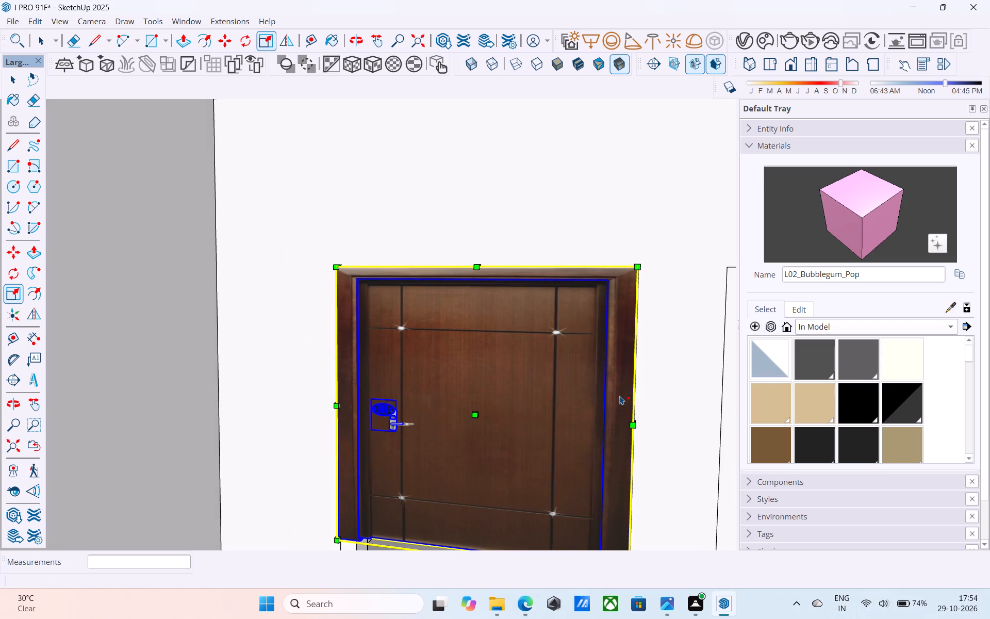
{"action": "scroll", "coordinate": [620, 396], "scroll_direction": "down", "scroll_amount": 7}
{"action": "middle_click_drag", "start_coordinate": [544, 412], "coordinate": [526, 435]}
{"action": "scroll", "coordinate": [538, 475], "scroll_direction": "up", "scroll_amount": 6}
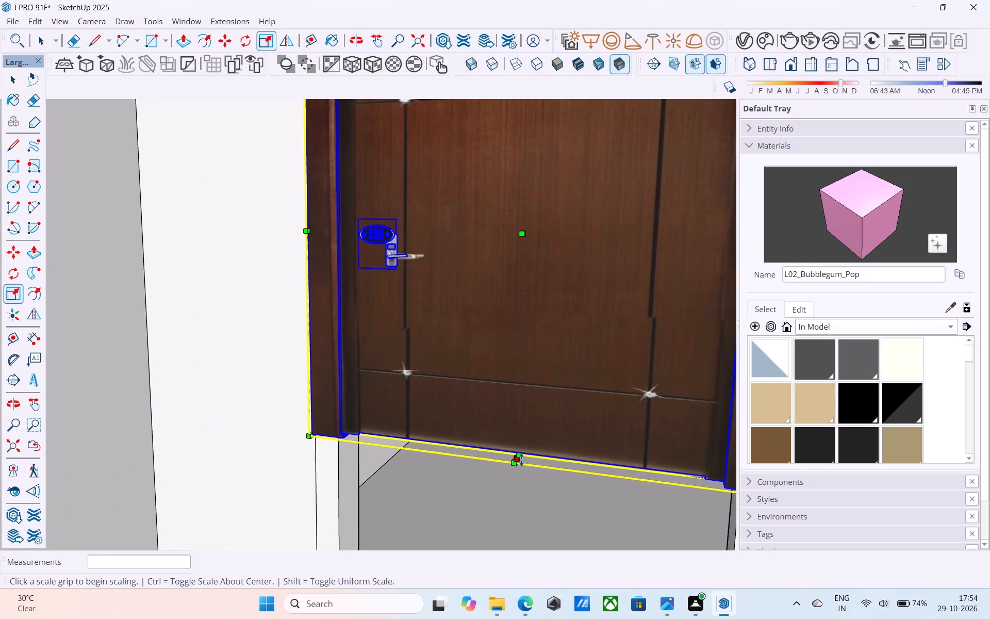
{"action": "left_click", "coordinate": [521, 460]}
{"action": "scroll", "coordinate": [521, 458], "scroll_direction": "down", "scroll_amount": 10}
{"action": "middle_click_drag", "start_coordinate": [517, 461], "coordinate": [485, 536]}
{"action": "left_click", "coordinate": [396, 539]}
{"action": "scroll", "coordinate": [396, 539], "scroll_direction": "down", "scroll_amount": 6}
{"action": "middle_click_drag", "start_coordinate": [396, 539], "coordinate": [433, 458]}
{"action": "scroll", "coordinate": [431, 459], "scroll_direction": "down", "scroll_amount": 5}
{"action": "scroll", "coordinate": [430, 461], "scroll_direction": "up", "scroll_amount": 5}
{"action": "key", "text": "space"}
{"action": "left_click", "coordinate": [357, 439]}
Save the model, purging the unused components, materials, environments, styles and tags.
{"action": "scroll", "coordinate": [356, 436], "scroll_direction": "down", "scroll_amount": 5}
{"action": "middle_click_drag", "start_coordinate": [422, 455], "coordinate": [396, 448]}
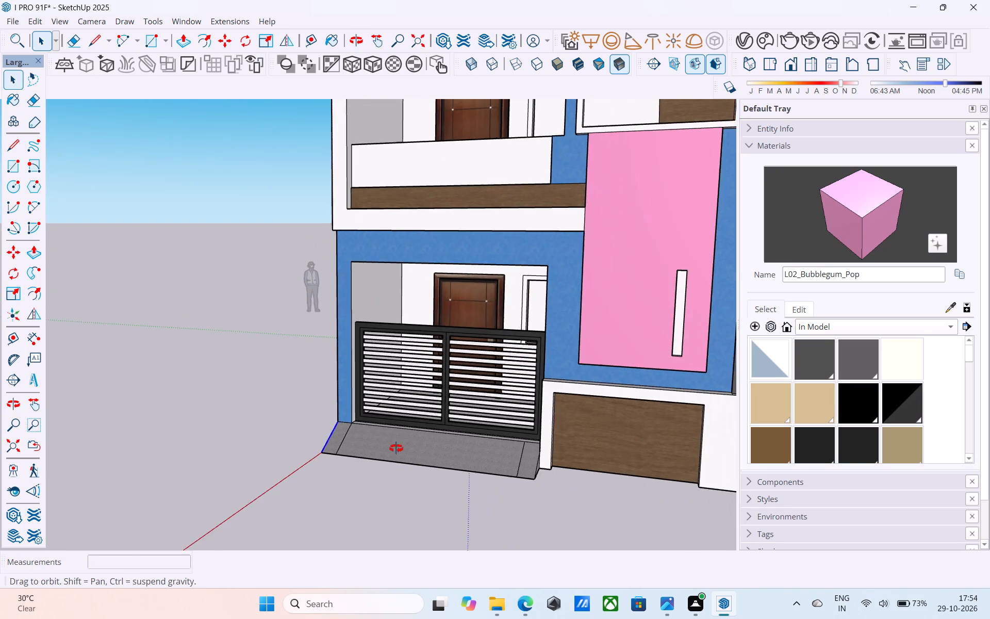
{"action": "middle_click_drag", "start_coordinate": [396, 448], "coordinate": [457, 456]}
{"action": "left_click", "coordinate": [369, 431]}
{"action": "key", "text": "ctrl+s"}
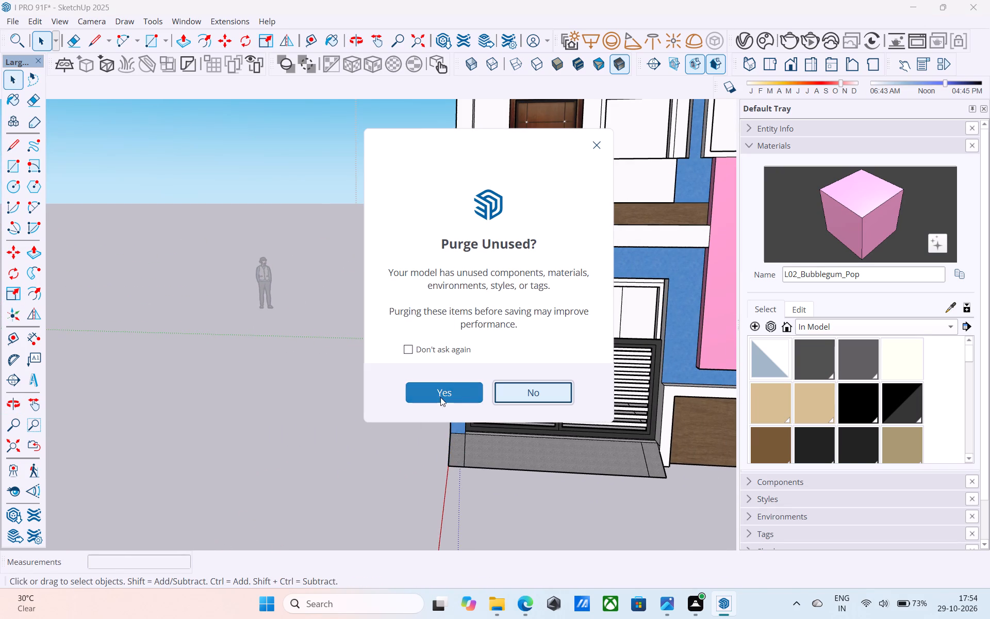
{"action": "left_click", "coordinate": [440, 397]}
Examine the whole front elevation with both fitted doors from several angles.
{"action": "scroll", "coordinate": [444, 396], "scroll_direction": "down", "scroll_amount": 5}
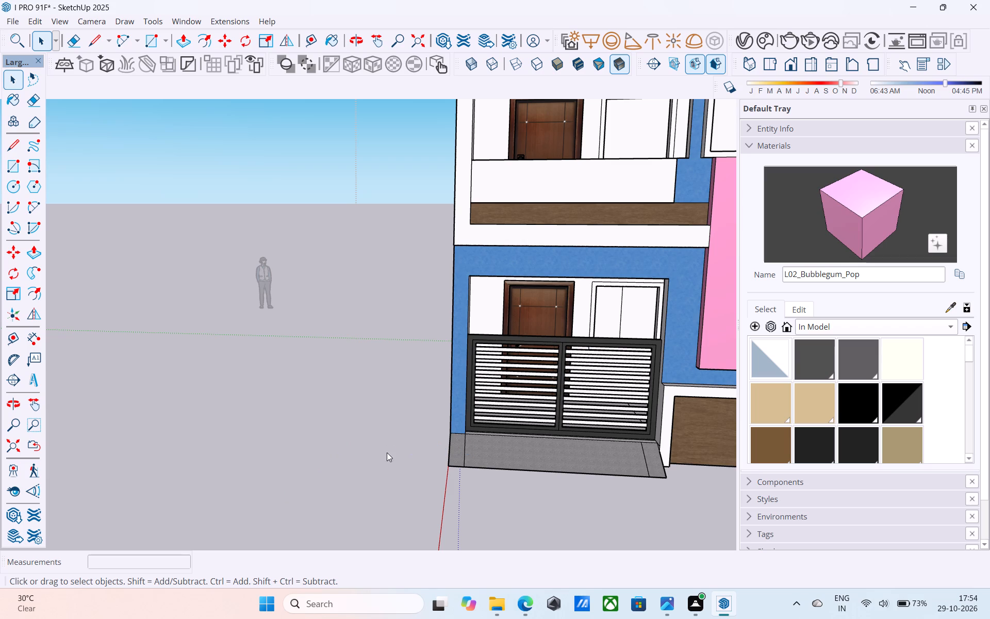
{"action": "scroll", "coordinate": [387, 452], "scroll_direction": "down", "scroll_amount": 9}
{"action": "middle_click_drag", "start_coordinate": [370, 454], "coordinate": [401, 424]}
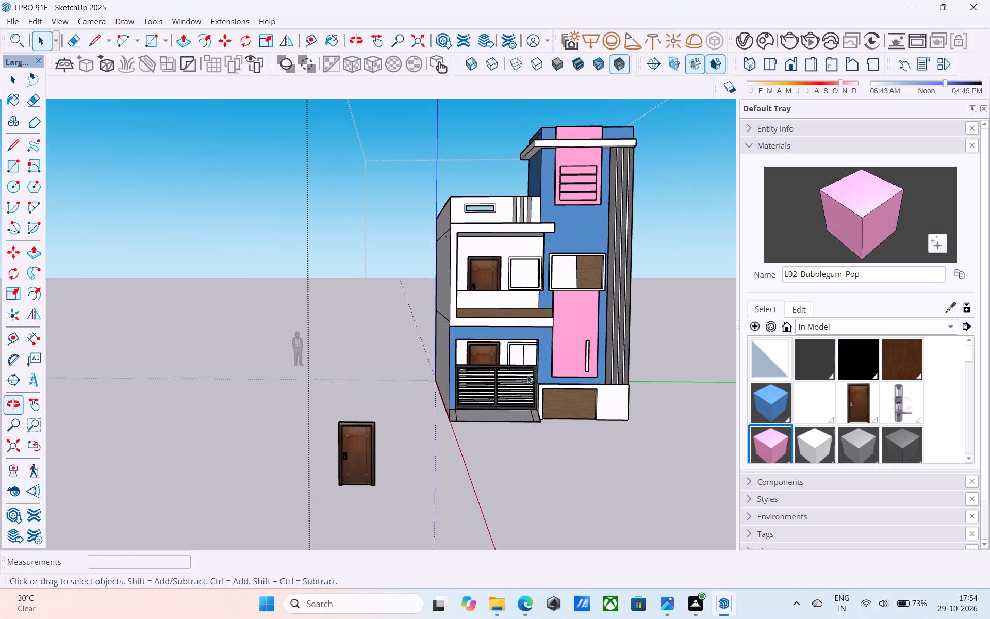
{"action": "scroll", "coordinate": [568, 357], "scroll_direction": "up", "scroll_amount": 5}
{"action": "scroll", "coordinate": [474, 381], "scroll_direction": "up", "scroll_amount": 6}
{"action": "middle_click_drag", "start_coordinate": [467, 383], "coordinate": [459, 427]}
{"action": "scroll", "coordinate": [403, 446], "scroll_direction": "down", "scroll_amount": 6}
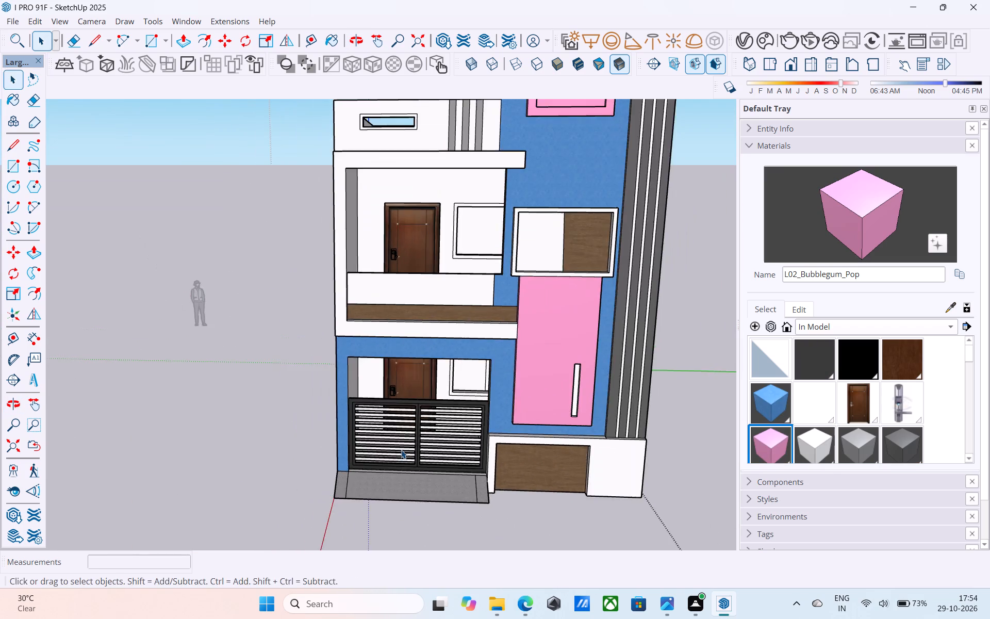
{"action": "middle_click_drag", "start_coordinate": [401, 450], "coordinate": [439, 440]}
{"action": "scroll", "coordinate": [293, 445], "scroll_direction": "down", "scroll_amount": 4}
{"action": "middle_click_drag", "start_coordinate": [285, 433], "coordinate": [294, 453]}
{"action": "scroll", "coordinate": [285, 433], "scroll_direction": "down", "scroll_amount": 1}
{"action": "middle_click_drag", "start_coordinate": [465, 428], "coordinate": [455, 430]}
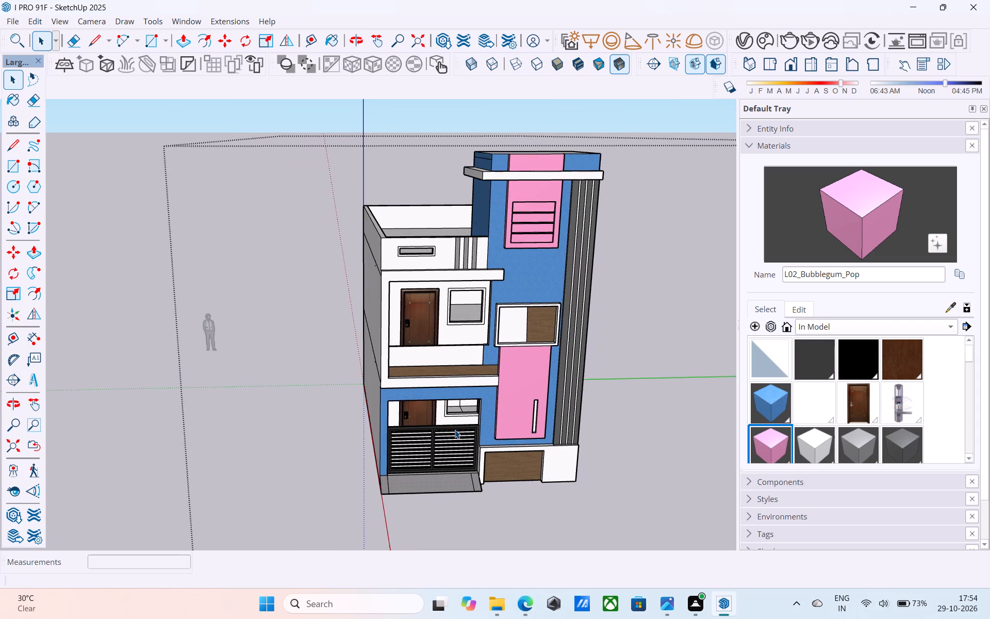
Paint the ground-floor and first-floor window frames beside the doors with the [Wood_Cherry_Original]1 material.
{"action": "scroll", "coordinate": [463, 426], "scroll_direction": "up", "scroll_amount": 10}
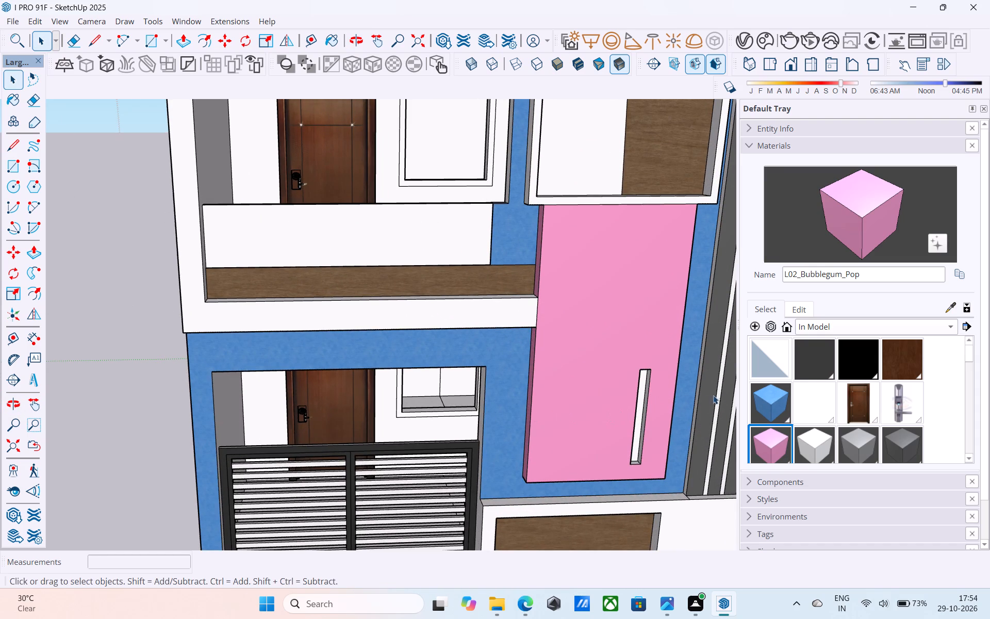
{"action": "left_click", "coordinate": [917, 376]}
{"action": "scroll", "coordinate": [376, 412], "scroll_direction": "up", "scroll_amount": 6}
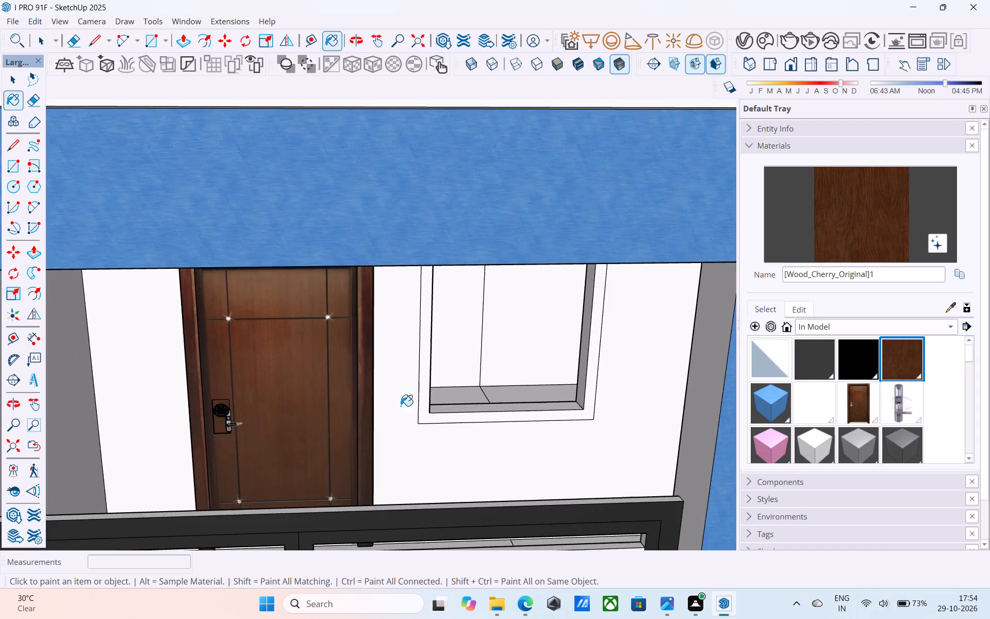
{"action": "scroll", "coordinate": [401, 406], "scroll_direction": "up", "scroll_amount": 3}
{"action": "left_click", "coordinate": [422, 378]}
{"action": "scroll", "coordinate": [415, 469], "scroll_direction": "down", "scroll_amount": 11}
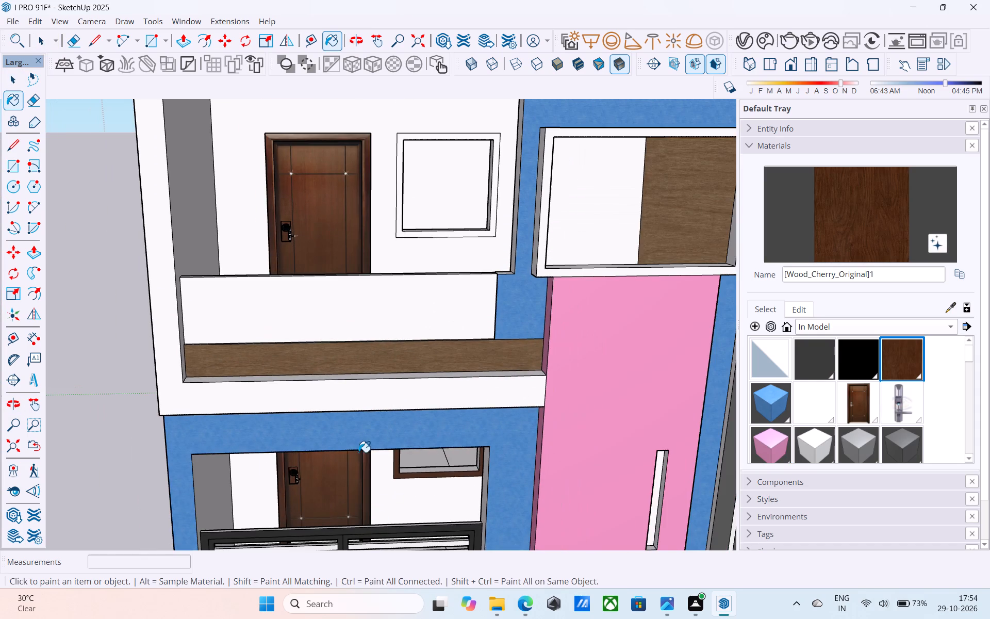
{"action": "scroll", "coordinate": [445, 208], "scroll_direction": "up", "scroll_amount": 2}
{"action": "left_click", "coordinate": [381, 119]}
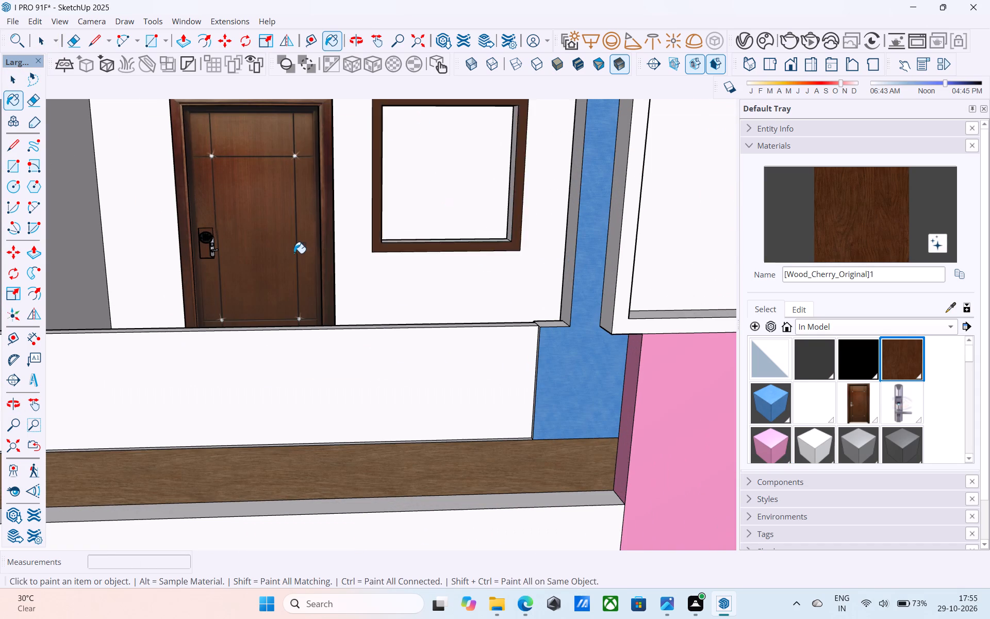
Examine the front elevation with the wood-painted window frames and the two doors.
{"action": "scroll", "coordinate": [294, 259], "scroll_direction": "down", "scroll_amount": 14}
{"action": "middle_click_drag", "start_coordinate": [389, 377], "coordinate": [404, 335]}
{"action": "scroll", "coordinate": [404, 360], "scroll_direction": "down", "scroll_amount": 3}
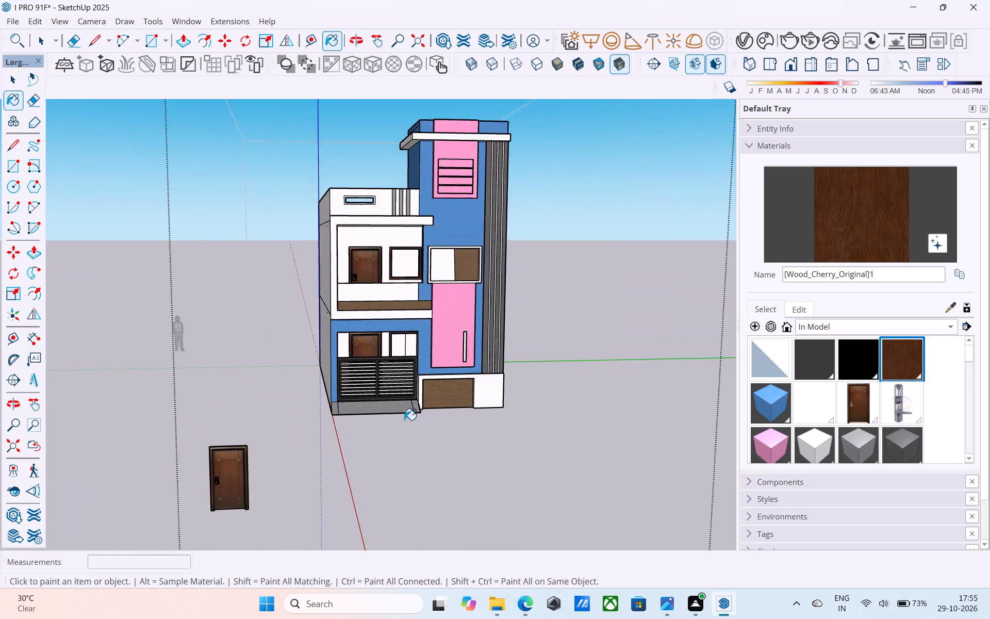
{"action": "scroll", "coordinate": [404, 420], "scroll_direction": "down", "scroll_amount": 8}
{"action": "middle_click_drag", "start_coordinate": [395, 414], "coordinate": [386, 396]}
{"action": "scroll", "coordinate": [383, 316], "scroll_direction": "up", "scroll_amount": 6}
{"action": "middle_click_drag", "start_coordinate": [426, 343], "coordinate": [418, 345]}
{"action": "scroll", "coordinate": [390, 328], "scroll_direction": "up", "scroll_amount": 5}
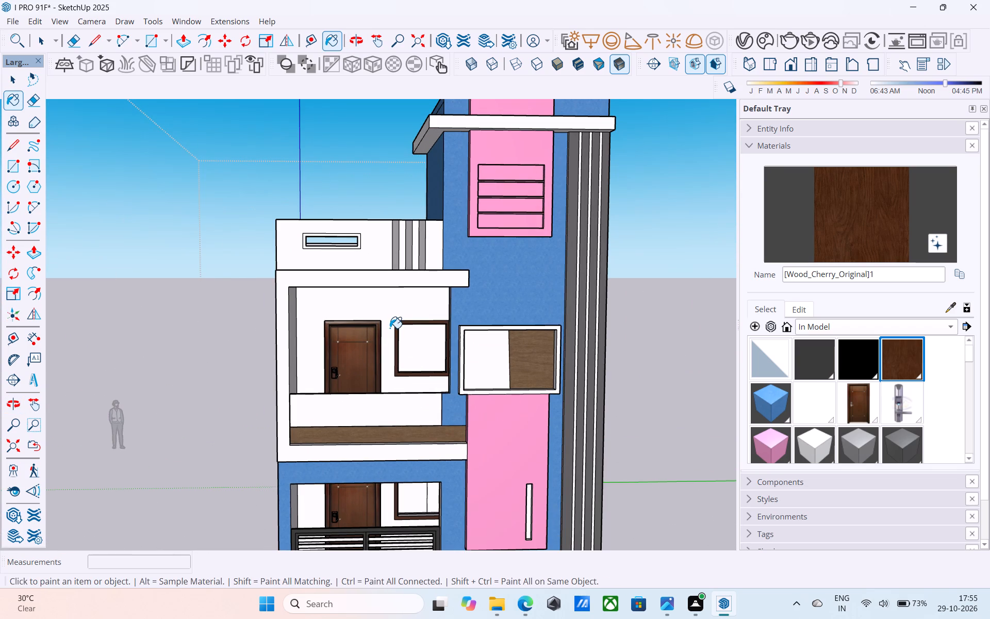
{"action": "scroll", "coordinate": [391, 329], "scroll_direction": "down", "scroll_amount": 2}
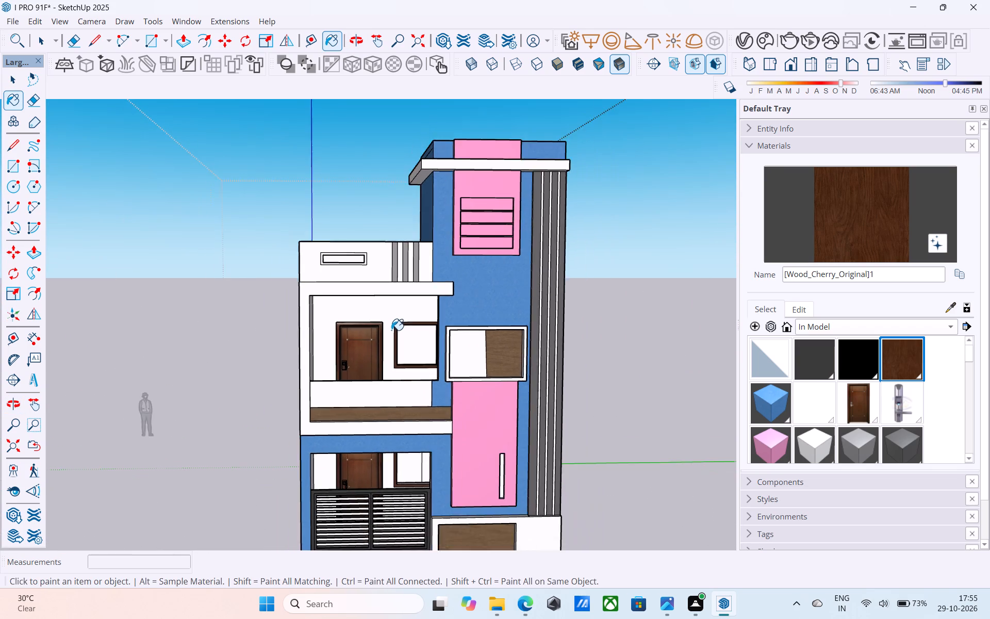
{"action": "scroll", "coordinate": [391, 330], "scroll_direction": "down", "scroll_amount": 4}
{"action": "middle_click_drag", "start_coordinate": [395, 356], "coordinate": [385, 350]}
Draw a 3' 6" by 3' 6" rectangle closing the first-floor window opening between opposite inner corners of its wooden frame.
{"action": "scroll", "coordinate": [393, 353], "scroll_direction": "up", "scroll_amount": 5}
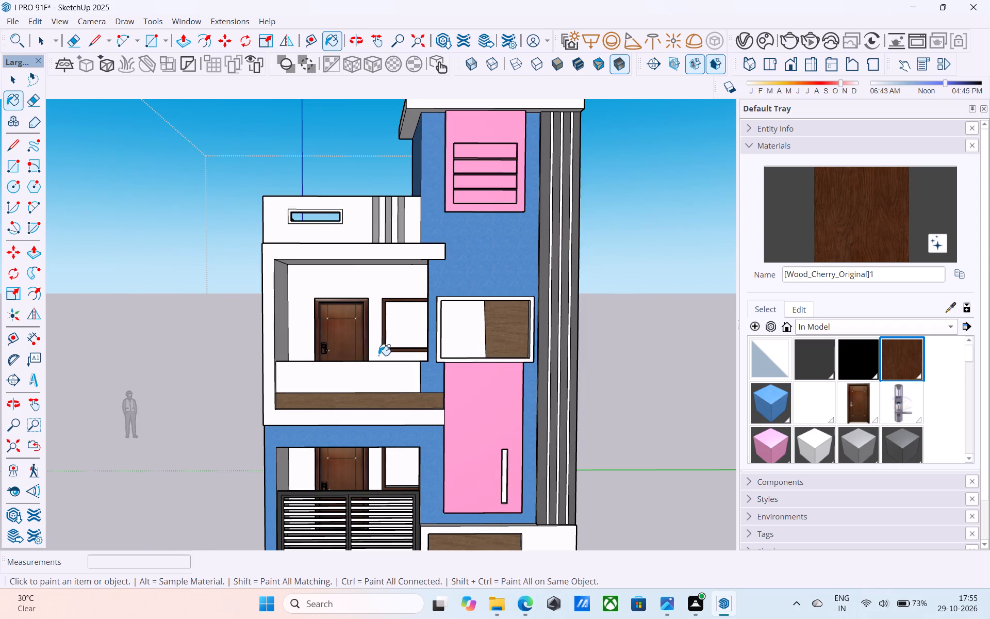
{"action": "middle_click_drag", "start_coordinate": [368, 349], "coordinate": [364, 344]}
{"action": "scroll", "coordinate": [383, 319], "scroll_direction": "up", "scroll_amount": 3}
{"action": "key", "text": "r"}
{"action": "scroll", "coordinate": [386, 315], "scroll_direction": "up", "scroll_amount": 3}
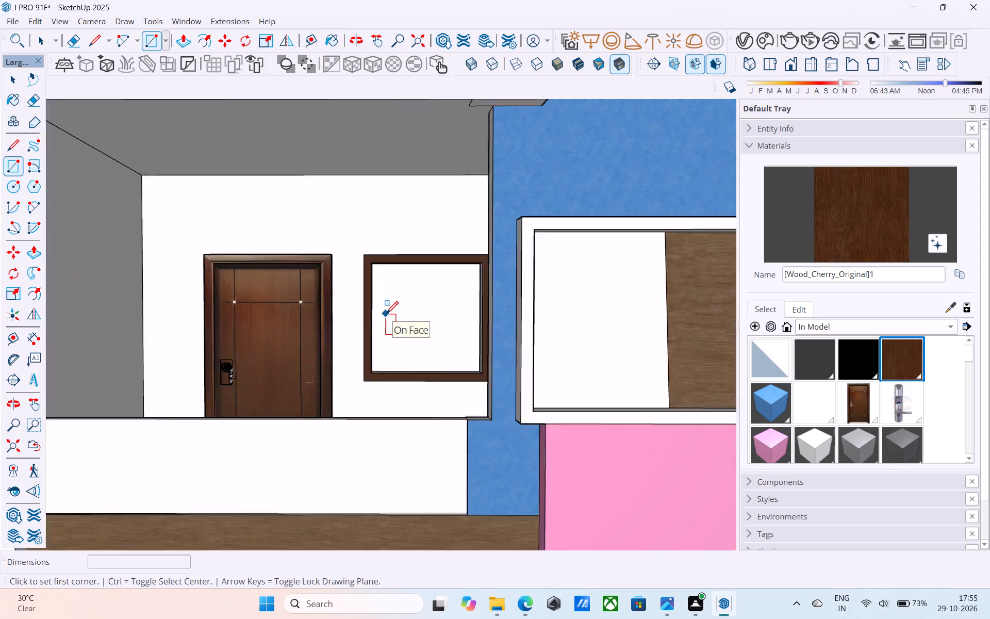
{"action": "scroll", "coordinate": [386, 315], "scroll_direction": "up", "scroll_amount": 2}
{"action": "left_click", "coordinate": [356, 206]}
{"action": "scroll", "coordinate": [357, 205], "scroll_direction": "down", "scroll_amount": 5}
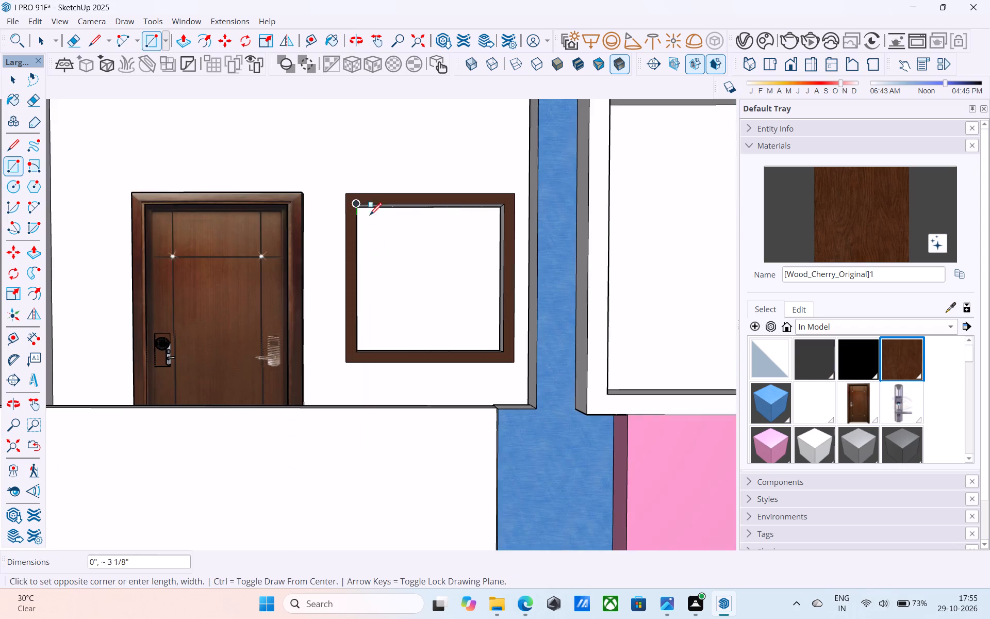
{"action": "middle_click_drag", "start_coordinate": [404, 252], "coordinate": [420, 262]}
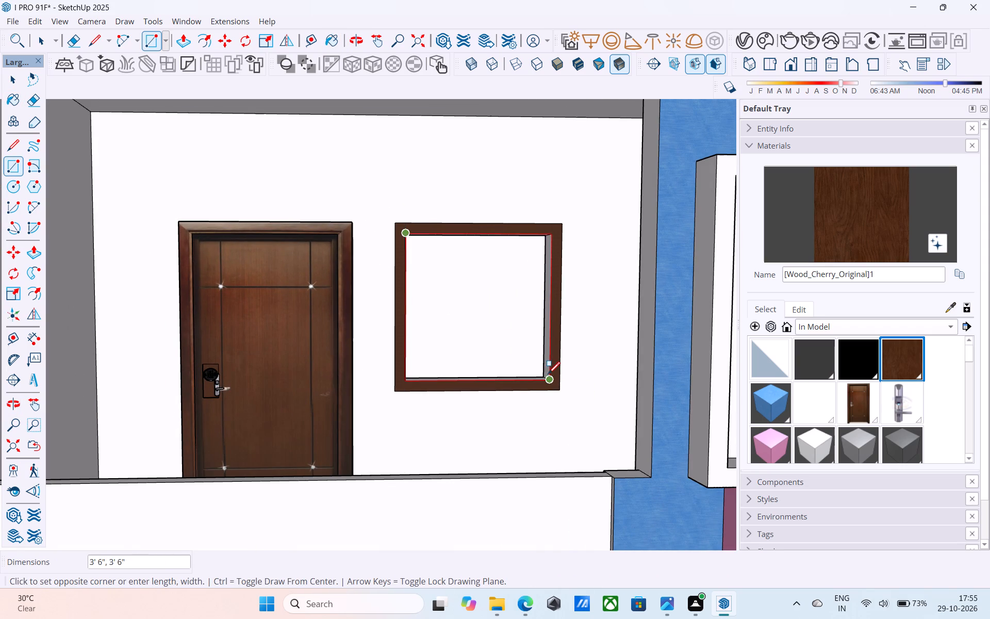
{"action": "left_click", "coordinate": [548, 375]}
Draw a 3' 6" by 3' 6" rectangle closing the ground-floor window opening between opposite inner corners of its wooden frame.
{"action": "scroll", "coordinate": [518, 302], "scroll_direction": "down", "scroll_amount": 10}
{"action": "middle_click_drag", "start_coordinate": [500, 428], "coordinate": [485, 392]}
{"action": "scroll", "coordinate": [468, 400], "scroll_direction": "up", "scroll_amount": 3}
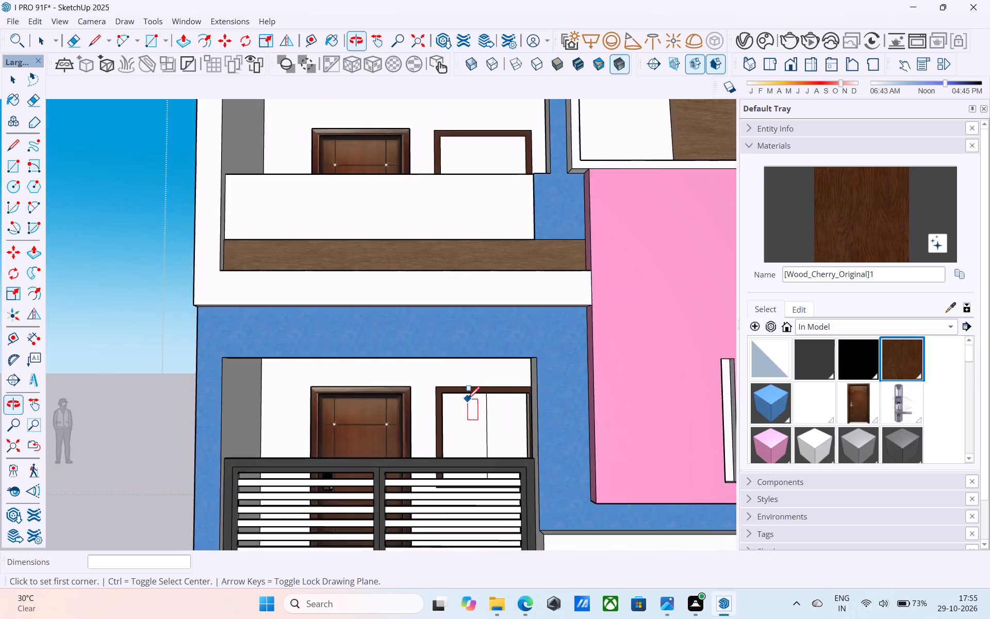
{"action": "scroll", "coordinate": [468, 400], "scroll_direction": "up", "scroll_amount": 4}
{"action": "left_click", "coordinate": [426, 385]}
{"action": "scroll", "coordinate": [443, 345], "scroll_direction": "down", "scroll_amount": 8}
{"action": "middle_click_drag", "start_coordinate": [506, 430], "coordinate": [600, 492]}
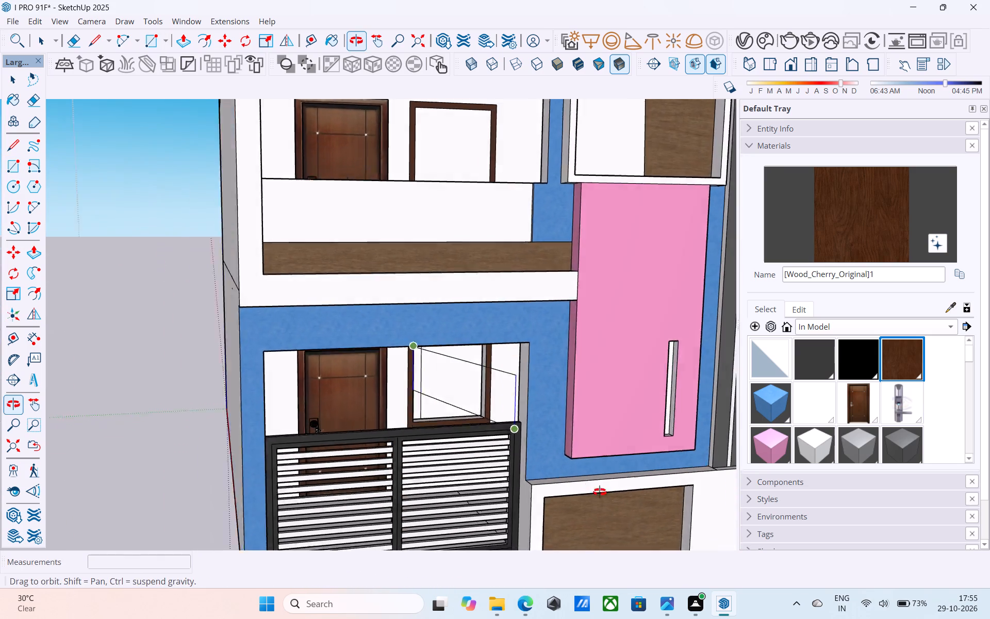
{"action": "middle_click_drag", "start_coordinate": [600, 492], "coordinate": [629, 499]}
{"action": "scroll", "coordinate": [516, 457], "scroll_direction": "up", "scroll_amount": 5}
{"action": "left_click", "coordinate": [428, 385]}
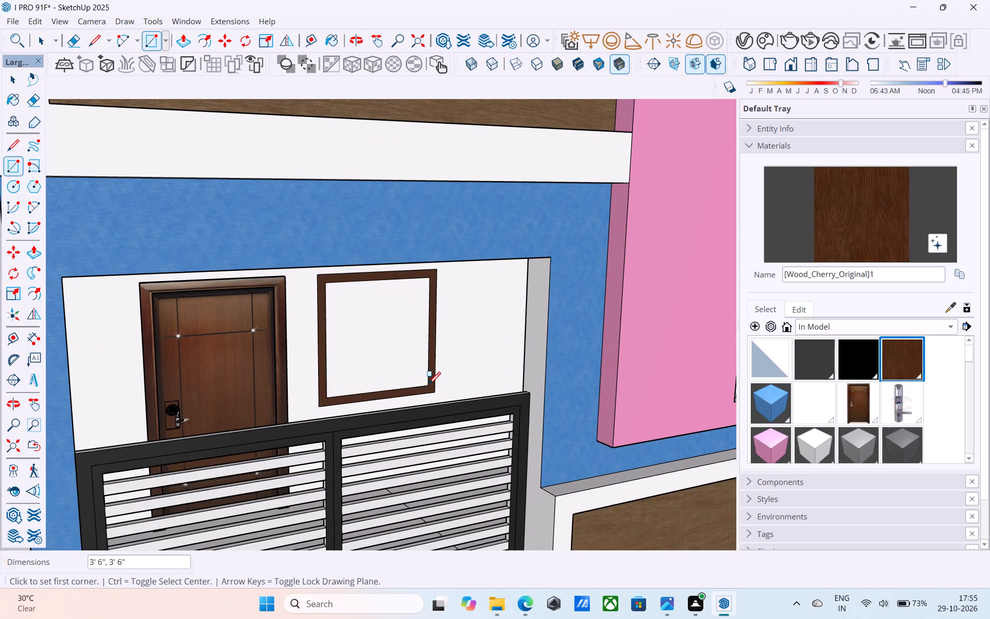
Paint the ground-floor and first-floor window panes with the Glass_Basic_01 material.
{"action": "scroll", "coordinate": [482, 421], "scroll_direction": "down", "scroll_amount": 2}
{"action": "left_click", "coordinate": [827, 328]}
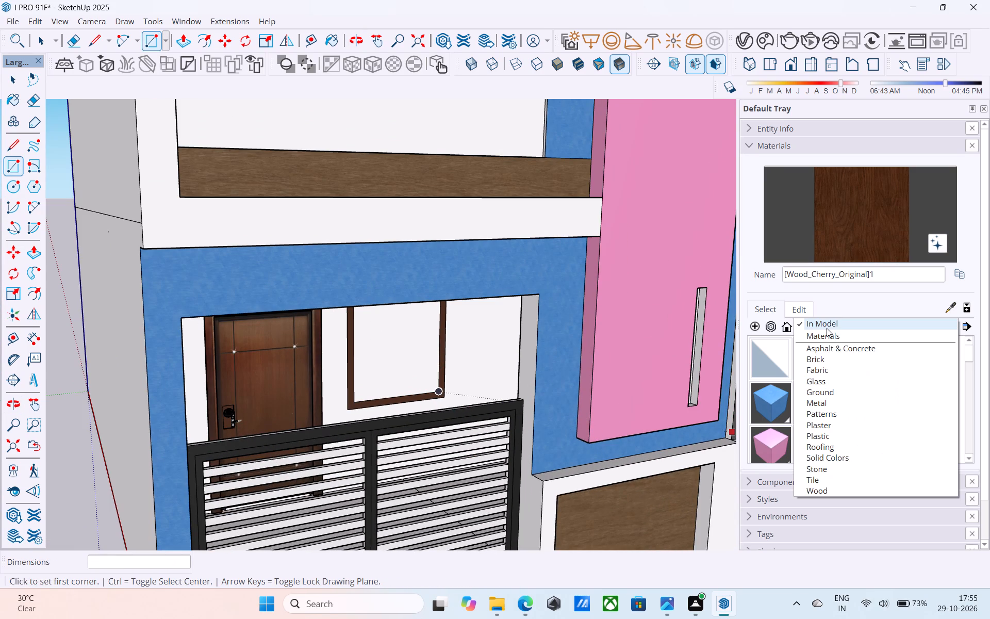
{"action": "left_click", "coordinate": [830, 381]}
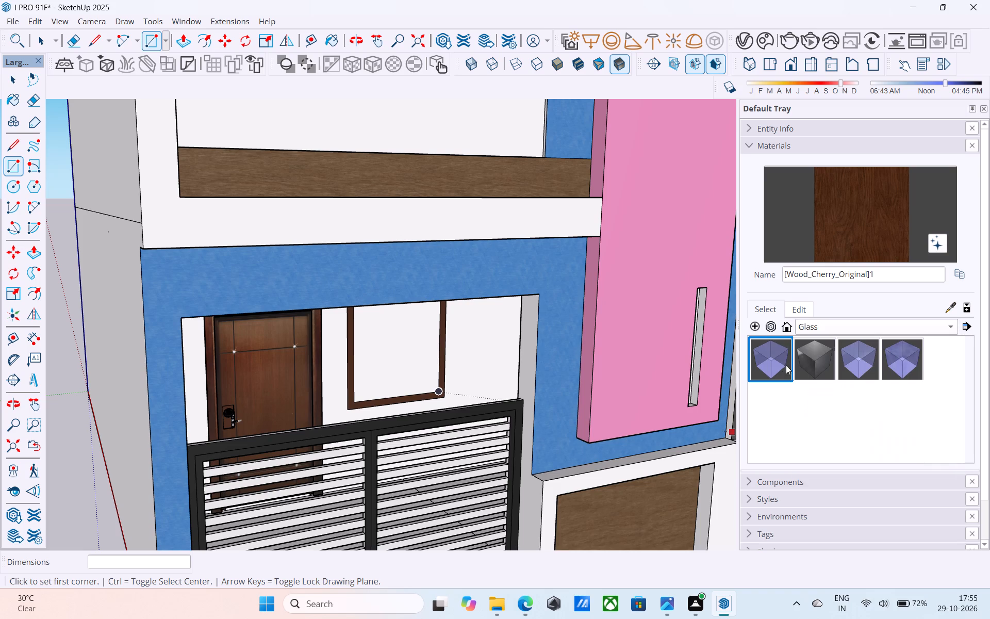
{"action": "left_click", "coordinate": [778, 362]}
{"action": "left_click", "coordinate": [405, 352]}
{"action": "scroll", "coordinate": [406, 420], "scroll_direction": "down", "scroll_amount": 6}
{"action": "left_click", "coordinate": [409, 207]}
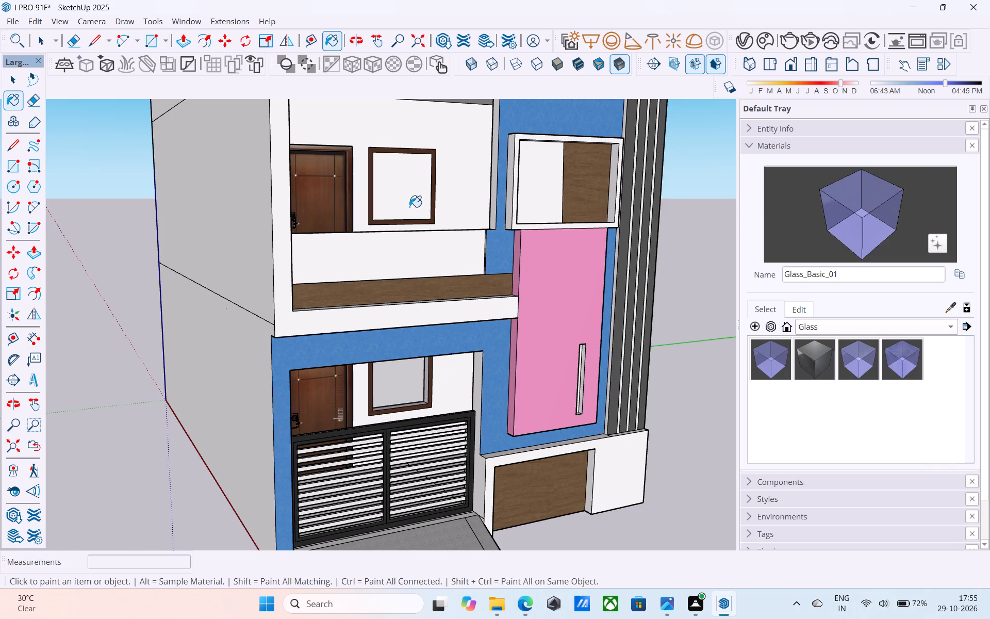
Edit the Glass_Basic_01 material's colour to a golden yellow tint at full brightness.
{"action": "left_click", "coordinate": [804, 311]}
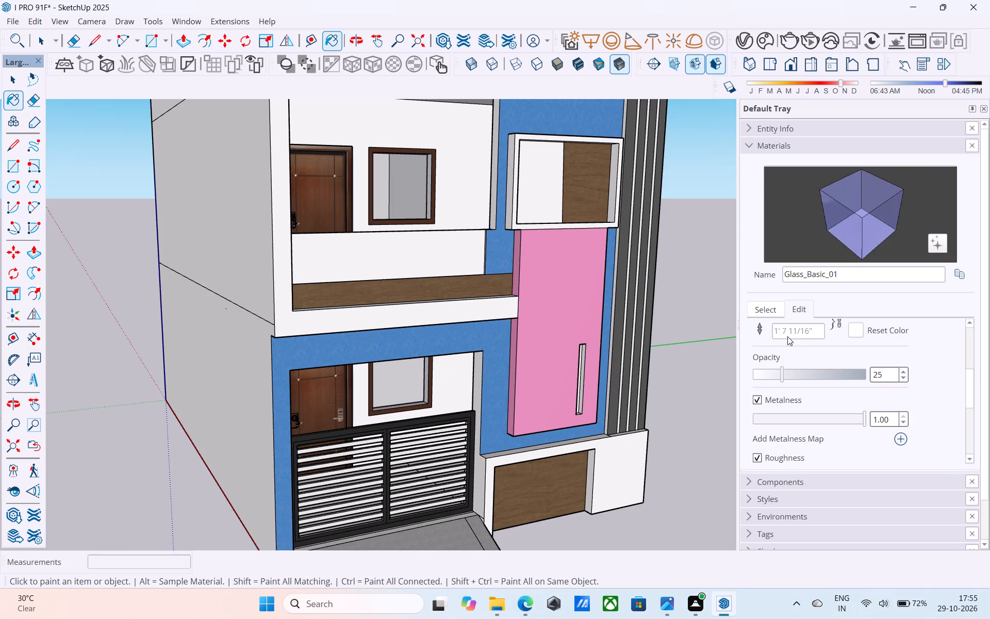
{"action": "left_click", "coordinate": [877, 220]}
{"action": "left_click", "coordinate": [409, 199]}
{"action": "scroll", "coordinate": [769, 350], "scroll_direction": "up", "scroll_amount": 3}
{"action": "left_click", "coordinate": [774, 340]}
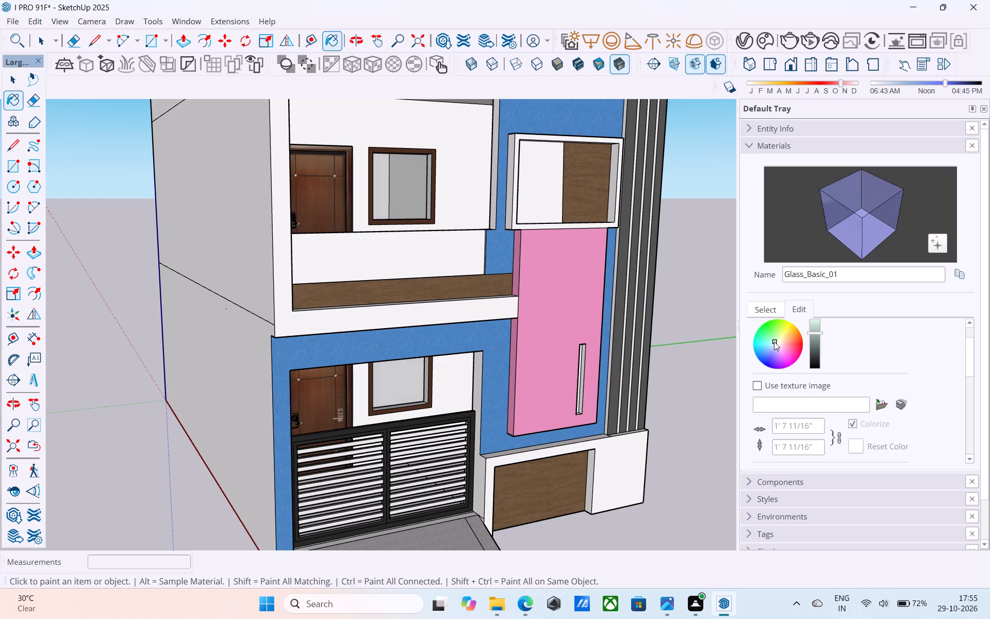
{"action": "left_click_drag", "start_coordinate": [774, 338], "coordinate": [794, 331]}
{"action": "left_click_drag", "start_coordinate": [794, 331], "coordinate": [788, 331]}
{"action": "left_click_drag", "start_coordinate": [818, 333], "coordinate": [815, 331]}
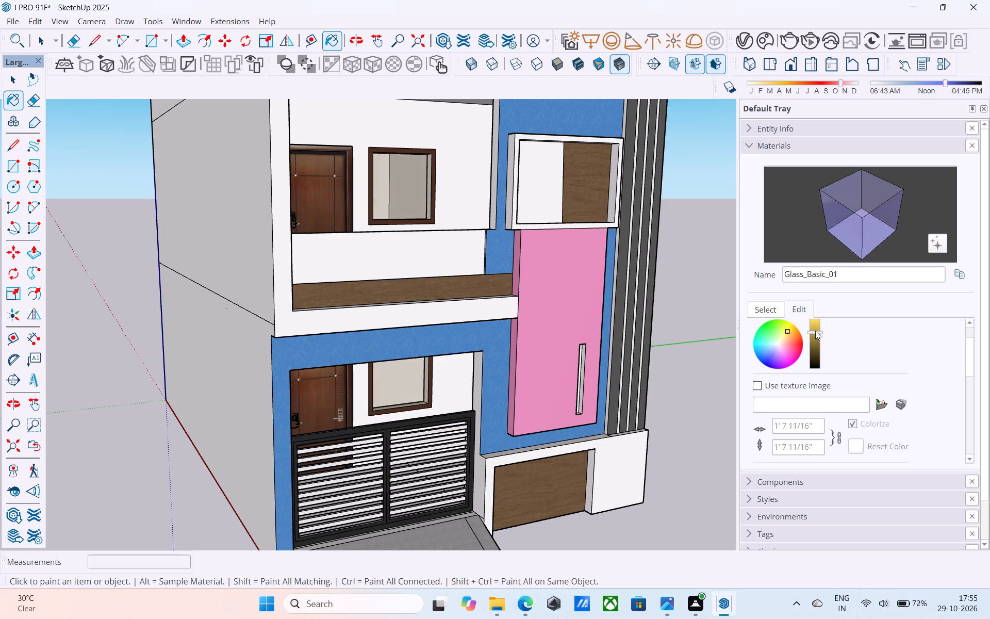
{"action": "left_click_drag", "start_coordinate": [815, 331], "coordinate": [816, 309]}
{"action": "left_click_drag", "start_coordinate": [816, 309], "coordinate": [815, 309]}
Set the opacity of the Glass_Basic_01 material to 67.
{"action": "scroll", "coordinate": [556, 388], "scroll_direction": "down", "scroll_amount": 3}
{"action": "middle_click_drag", "start_coordinate": [501, 391], "coordinate": [415, 398]}
{"action": "scroll", "coordinate": [416, 399], "scroll_direction": "down", "scroll_amount": 2}
{"action": "scroll", "coordinate": [767, 386], "scroll_direction": "down", "scroll_amount": 2}
{"action": "scroll", "coordinate": [324, 332], "scroll_direction": "up", "scroll_amount": 5}
{"action": "scroll", "coordinate": [320, 329], "scroll_direction": "down", "scroll_amount": 6}
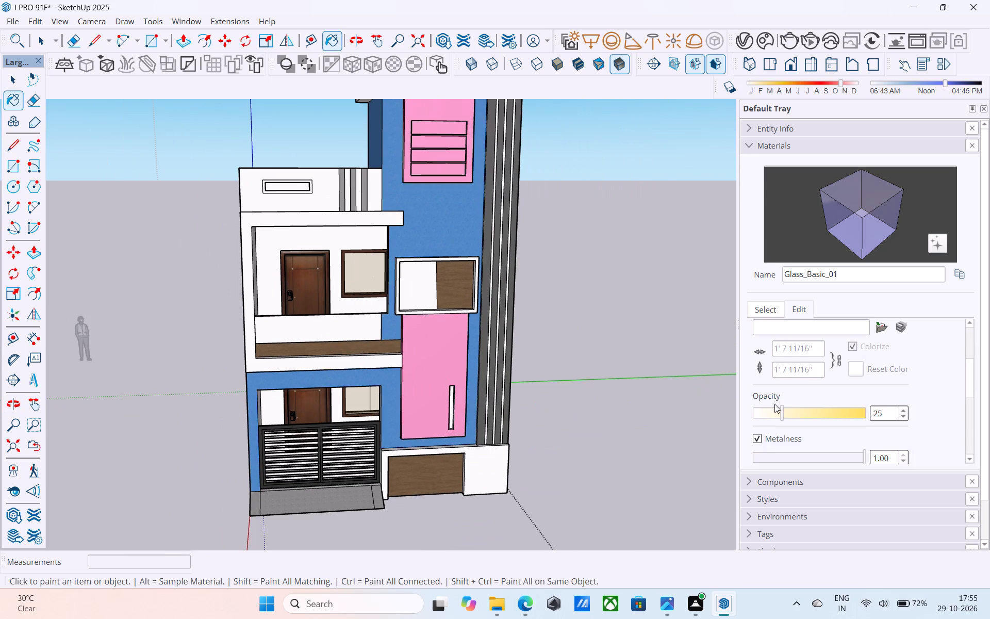
{"action": "left_click_drag", "start_coordinate": [781, 411], "coordinate": [854, 412]}
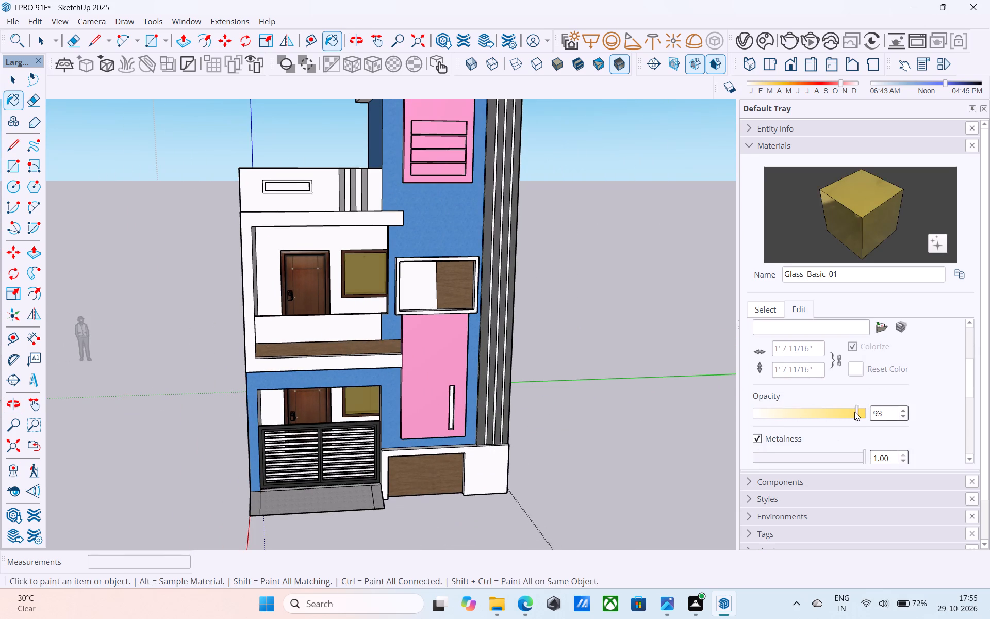
{"action": "left_click_drag", "start_coordinate": [854, 412], "coordinate": [827, 413]}
Examine the yellow-tinted glass in both windows from close up and across the whole front elevation.
{"action": "scroll", "coordinate": [403, 413], "scroll_direction": "down", "scroll_amount": 4}
{"action": "middle_click_drag", "start_coordinate": [400, 418], "coordinate": [364, 365]}
{"action": "scroll", "coordinate": [276, 311], "scroll_direction": "up", "scroll_amount": 5}
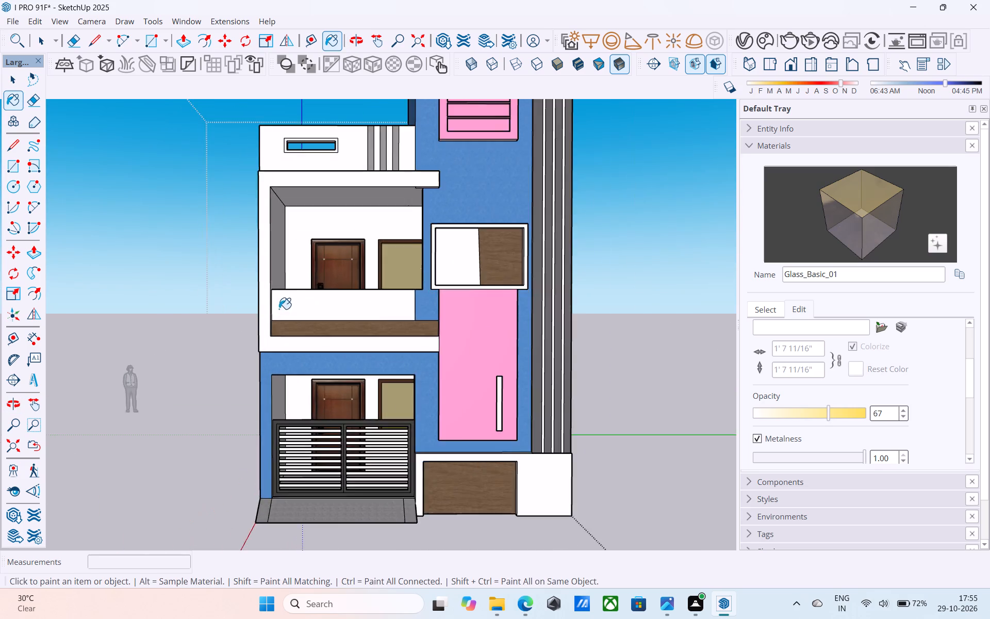
{"action": "scroll", "coordinate": [279, 309], "scroll_direction": "up", "scroll_amount": 3}
{"action": "middle_click_drag", "start_coordinate": [344, 346], "coordinate": [398, 404]}
{"action": "scroll", "coordinate": [498, 388], "scroll_direction": "up", "scroll_amount": 5}
{"action": "scroll", "coordinate": [505, 393], "scroll_direction": "down", "scroll_amount": 1}
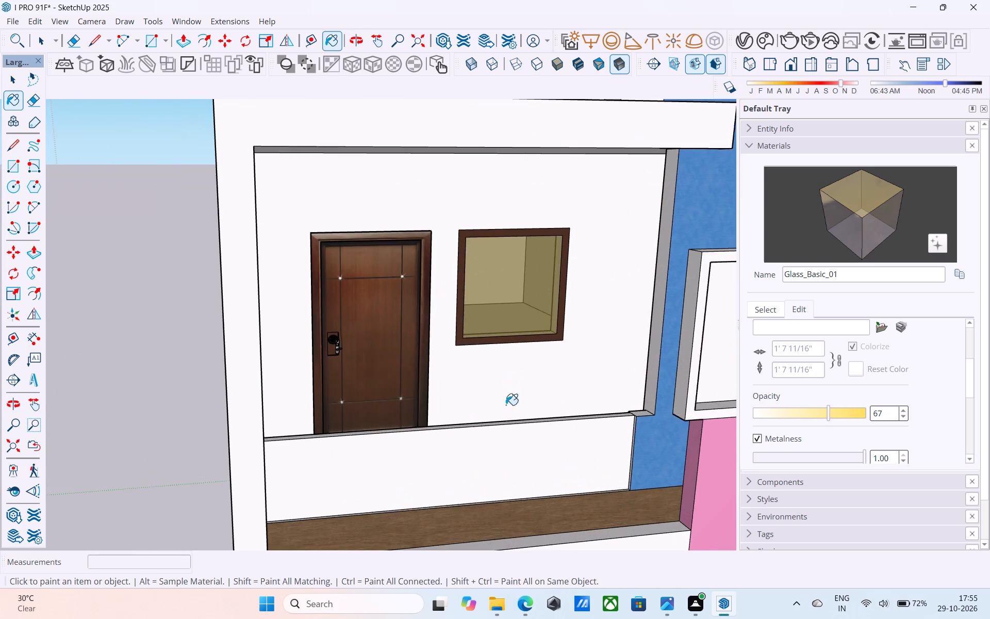
{"action": "scroll", "coordinate": [506, 405], "scroll_direction": "down", "scroll_amount": 2}
{"action": "middle_click_drag", "start_coordinate": [517, 435], "coordinate": [492, 395]}
{"action": "scroll", "coordinate": [410, 296], "scroll_direction": "down", "scroll_amount": 5}
{"action": "scroll", "coordinate": [481, 356], "scroll_direction": "up", "scroll_amount": 5}
{"action": "middle_click_drag", "start_coordinate": [486, 361], "coordinate": [508, 312]}
{"action": "scroll", "coordinate": [486, 361], "scroll_direction": "up", "scroll_amount": 1}
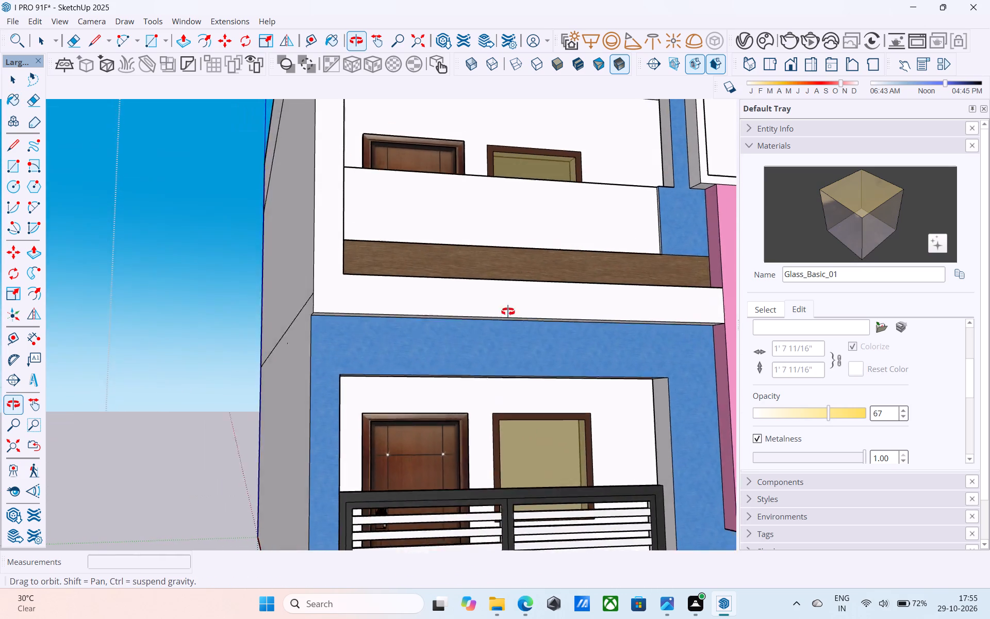
{"action": "middle_click_drag", "start_coordinate": [508, 312], "coordinate": [459, 348]}
{"action": "scroll", "coordinate": [476, 341], "scroll_direction": "down", "scroll_amount": 5}
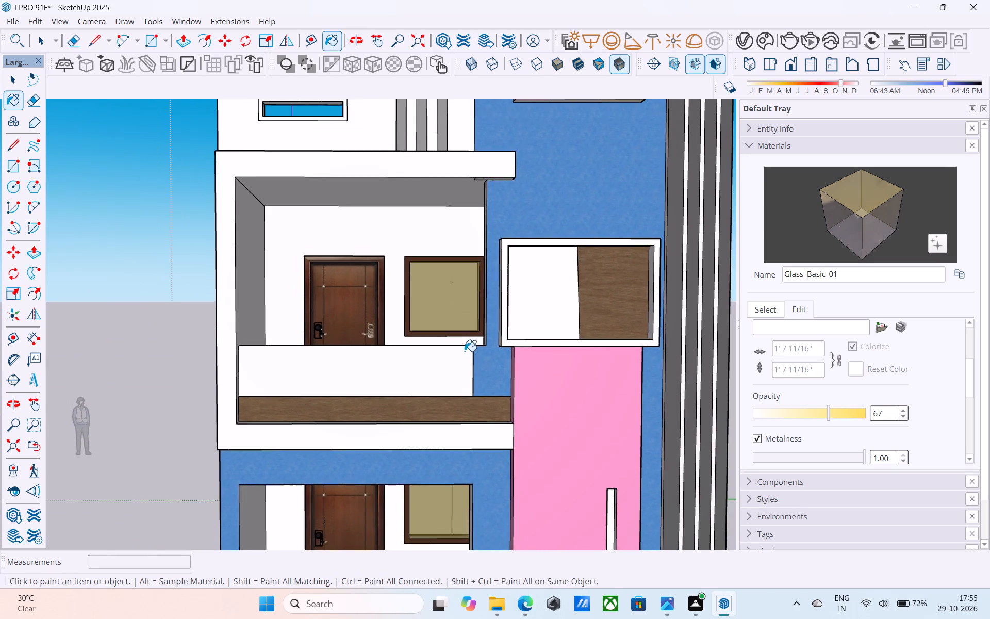
{"action": "scroll", "coordinate": [465, 351], "scroll_direction": "down", "scroll_amount": 3}
{"action": "middle_click_drag", "start_coordinate": [467, 355], "coordinate": [467, 364]}
{"action": "scroll", "coordinate": [458, 364], "scroll_direction": "down", "scroll_amount": 3}
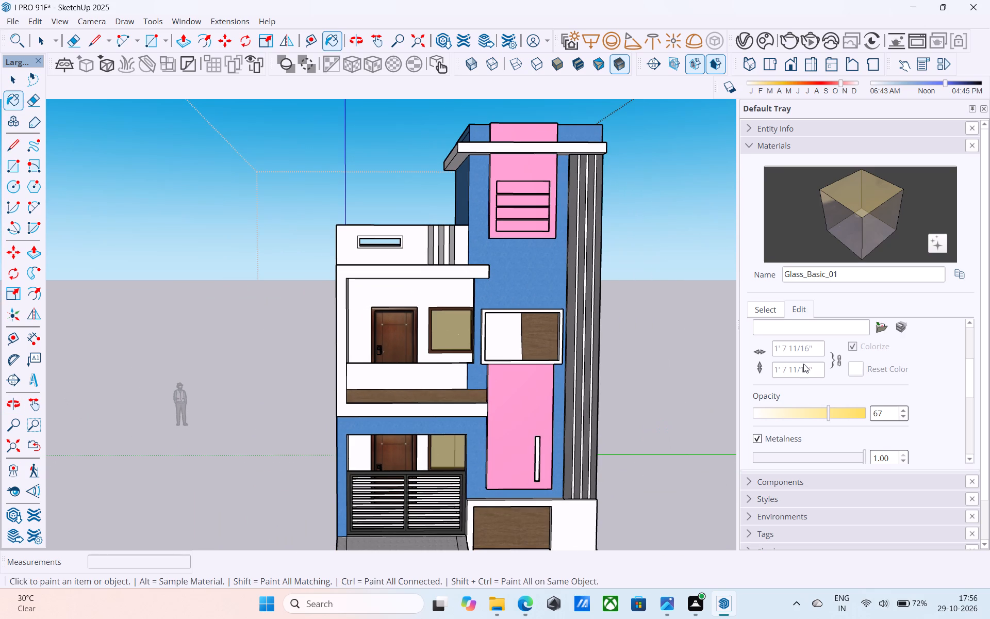
Paint the balcony band, the projecting box's panel and the base-level panel with the Plywood_08_1K wood material.
{"action": "left_click", "coordinate": [768, 316]}
{"action": "left_click", "coordinate": [811, 324]}
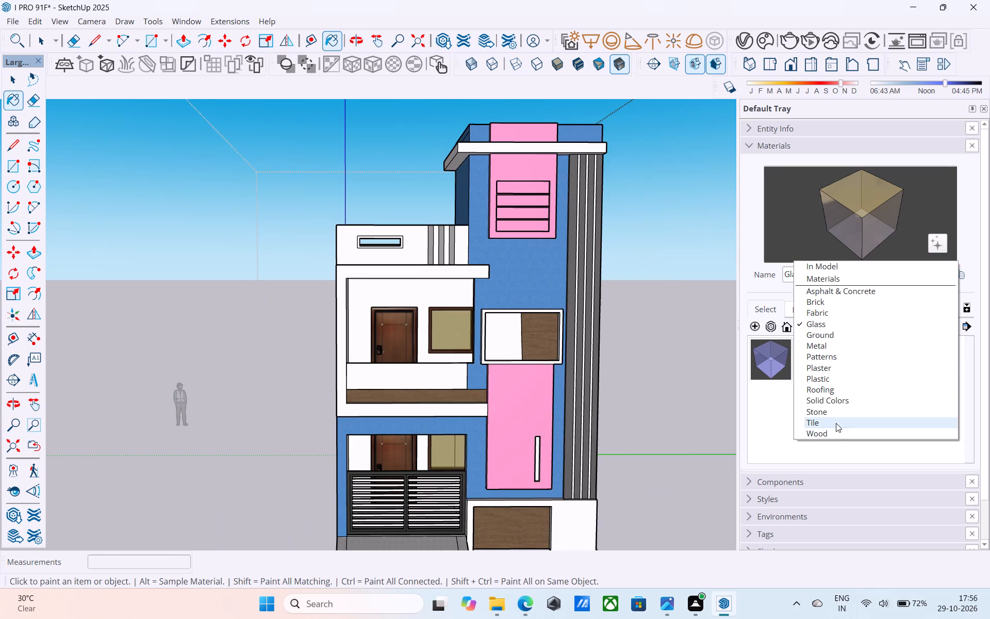
{"action": "left_click", "coordinate": [836, 434]}
{"action": "left_click", "coordinate": [851, 356]}
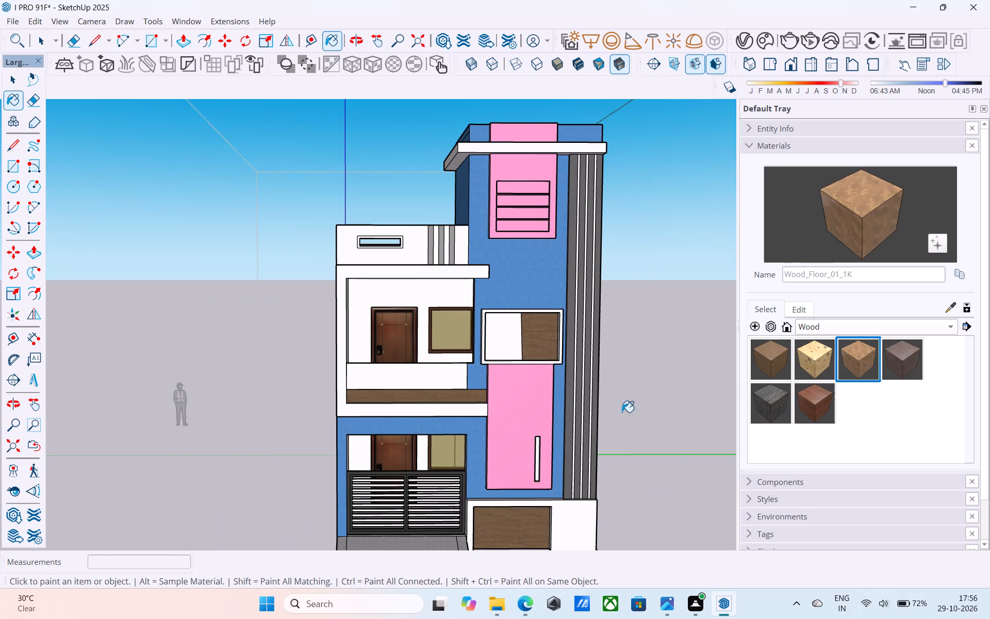
{"action": "scroll", "coordinate": [500, 359], "scroll_direction": "down", "scroll_amount": 6}
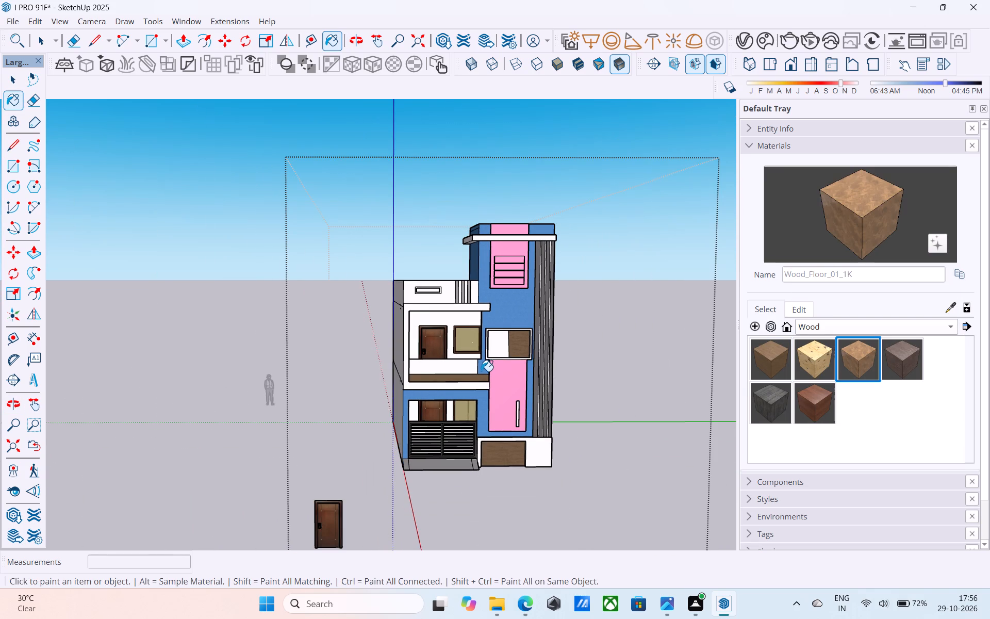
{"action": "left_click", "coordinate": [806, 351]}
{"action": "scroll", "coordinate": [469, 403], "scroll_direction": "up", "scroll_amount": 6}
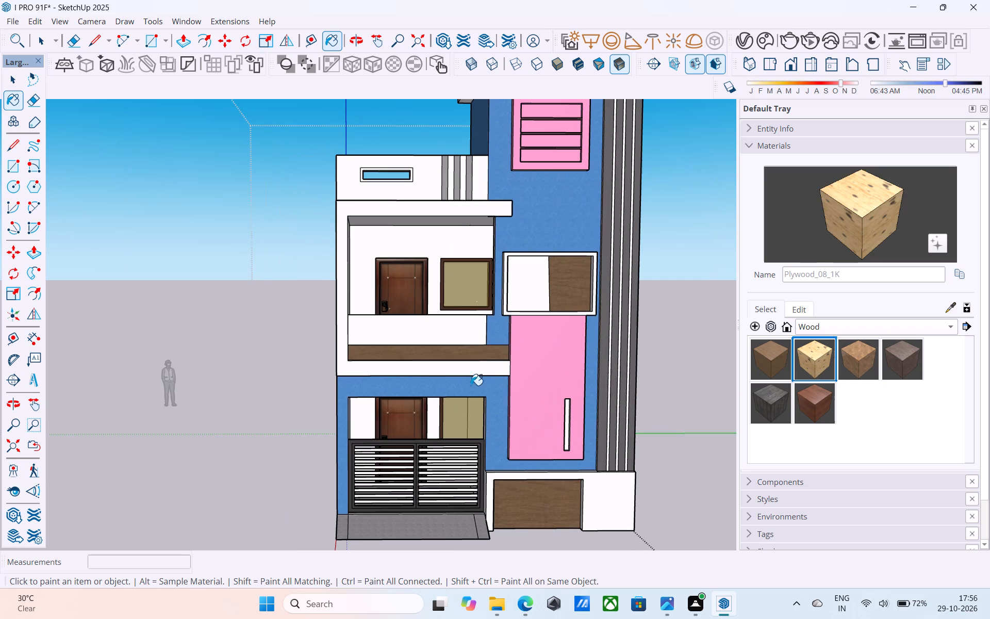
{"action": "left_click", "coordinate": [477, 349]}
{"action": "left_click", "coordinate": [581, 281]}
{"action": "left_click", "coordinate": [524, 491]}
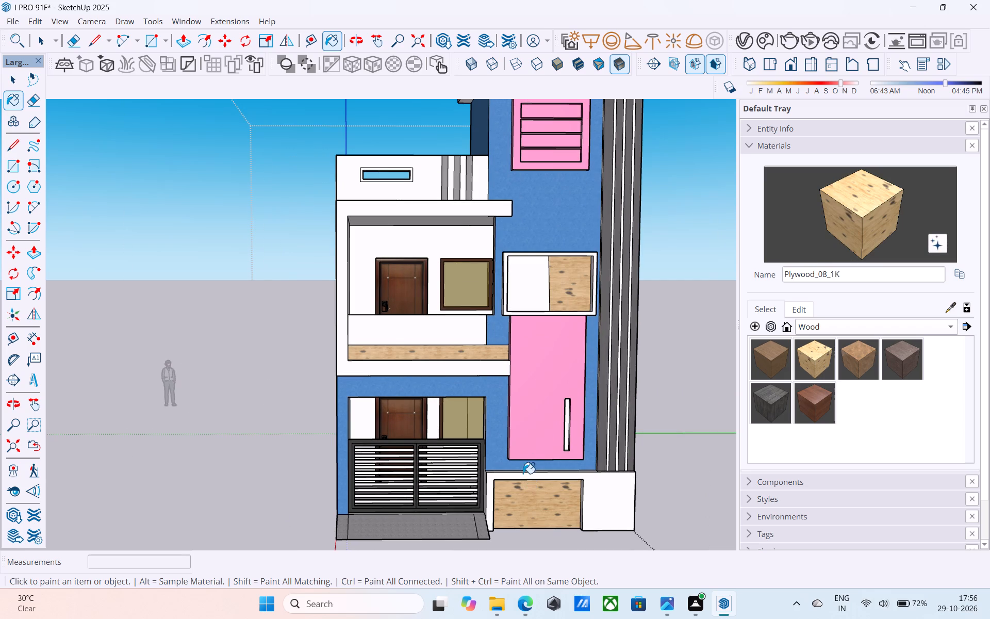
Adjust the Plywood_08_1K material's colour on the colour wheel to a slightly darker orange-brown.
{"action": "scroll", "coordinate": [516, 461], "scroll_direction": "down", "scroll_amount": 2}
{"action": "left_click", "coordinate": [805, 309]}
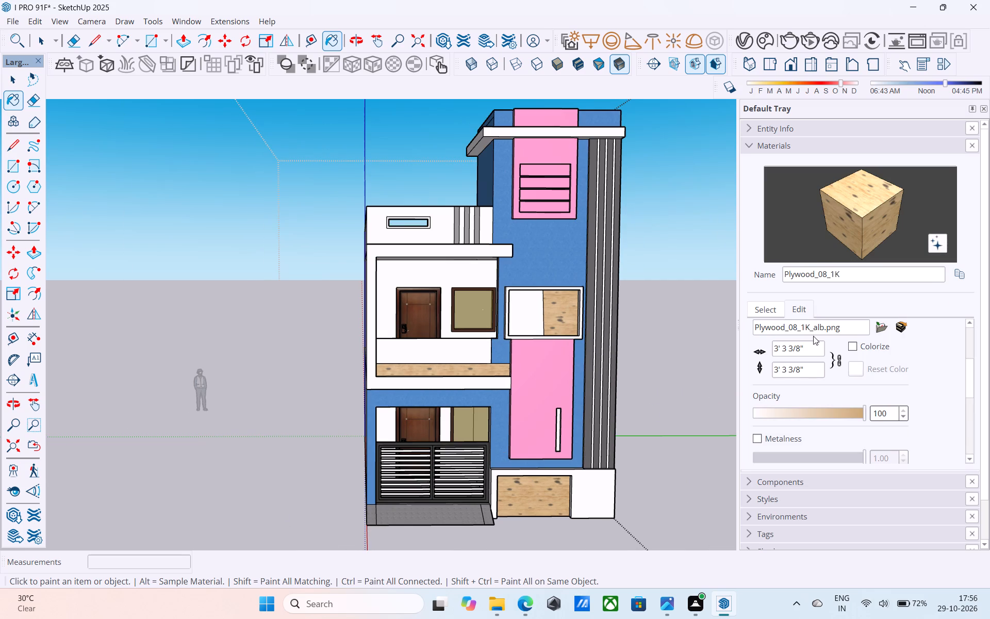
{"action": "scroll", "coordinate": [821, 347], "scroll_direction": "up", "scroll_amount": 3}
{"action": "left_click", "coordinate": [786, 374]}
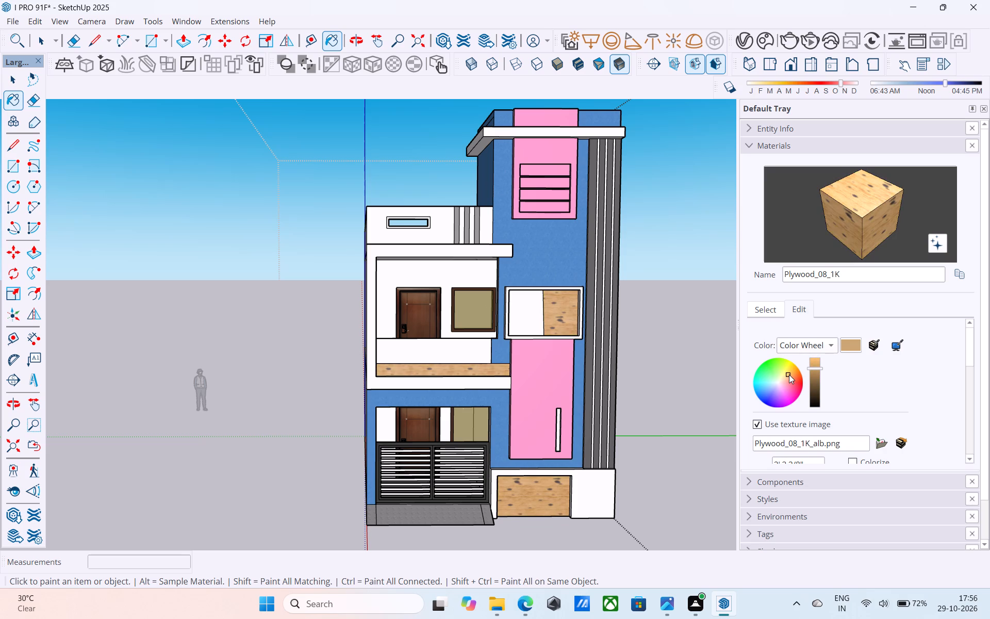
{"action": "left_click", "coordinate": [790, 376]}
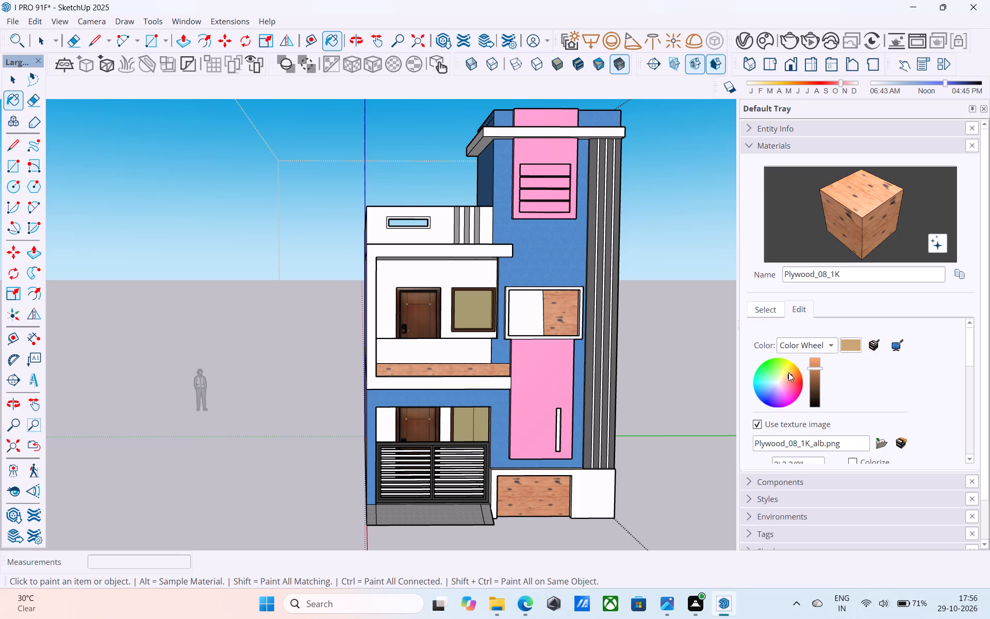
{"action": "left_click", "coordinate": [788, 372]}
{"action": "left_click", "coordinate": [790, 372]}
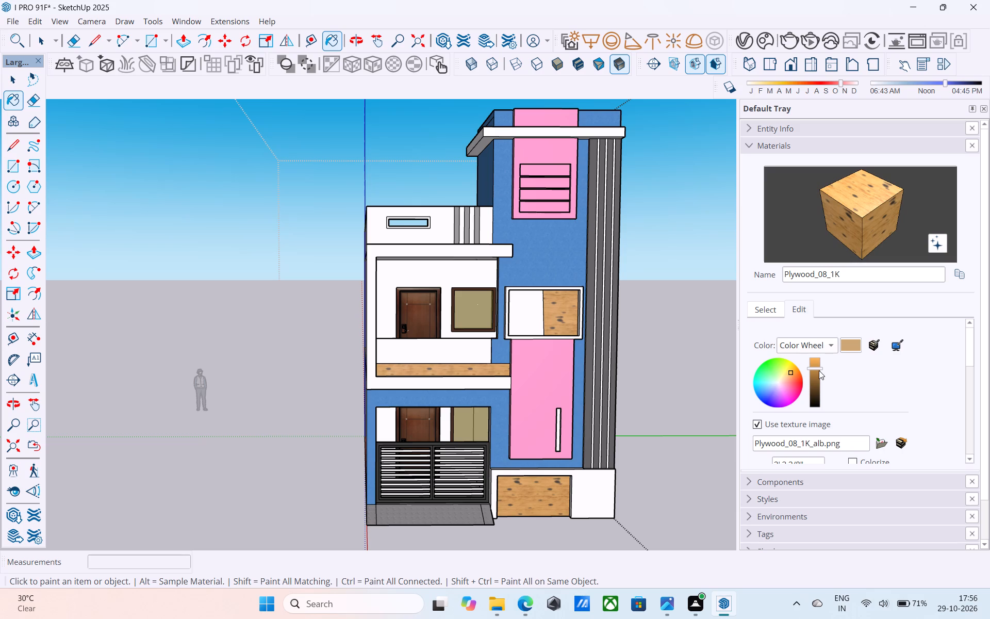
{"action": "left_click", "coordinate": [818, 370]}
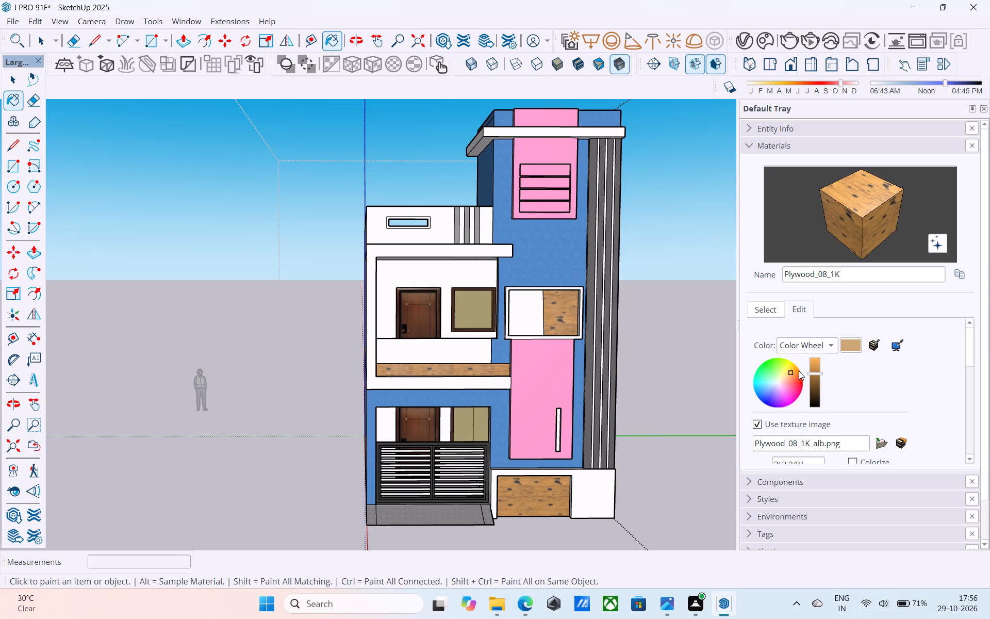
{"action": "left_click", "coordinate": [789, 376]}
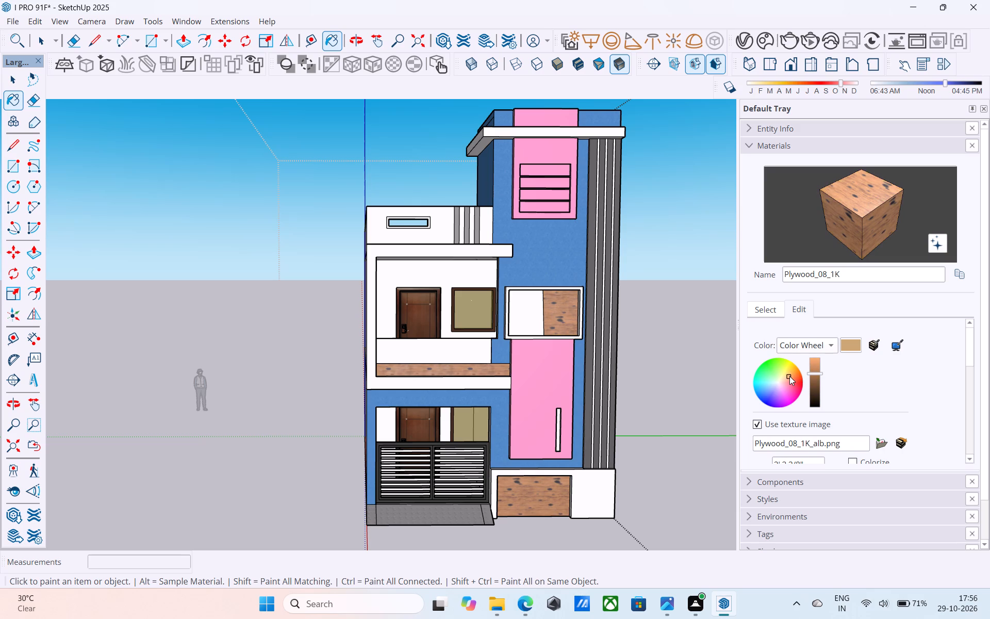
{"action": "left_click", "coordinate": [790, 373]}
{"action": "left_click", "coordinate": [790, 370]}
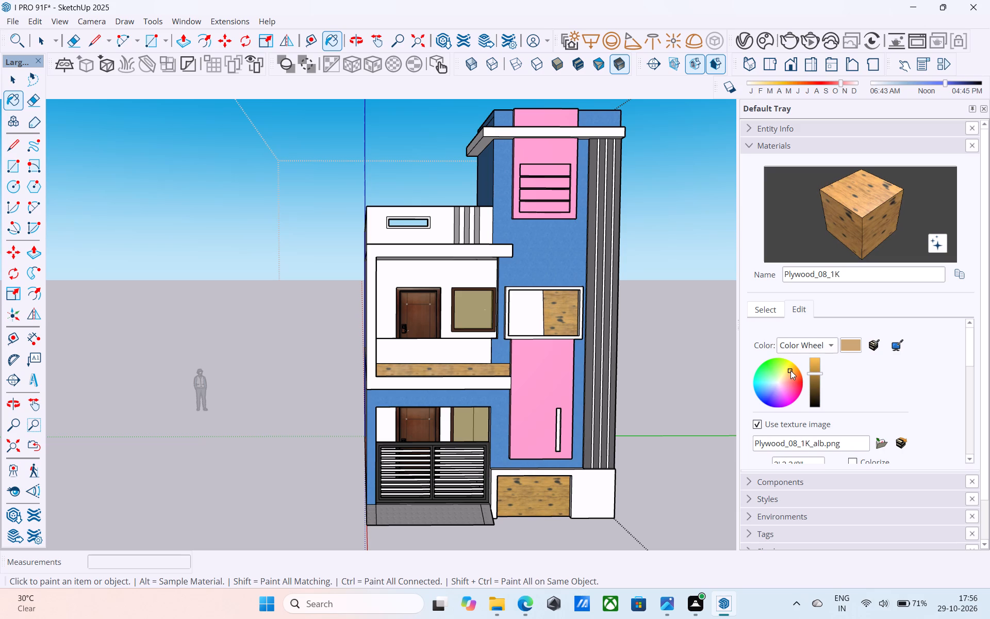
{"action": "left_click", "coordinate": [793, 373]}
{"action": "left_click", "coordinate": [789, 373]}
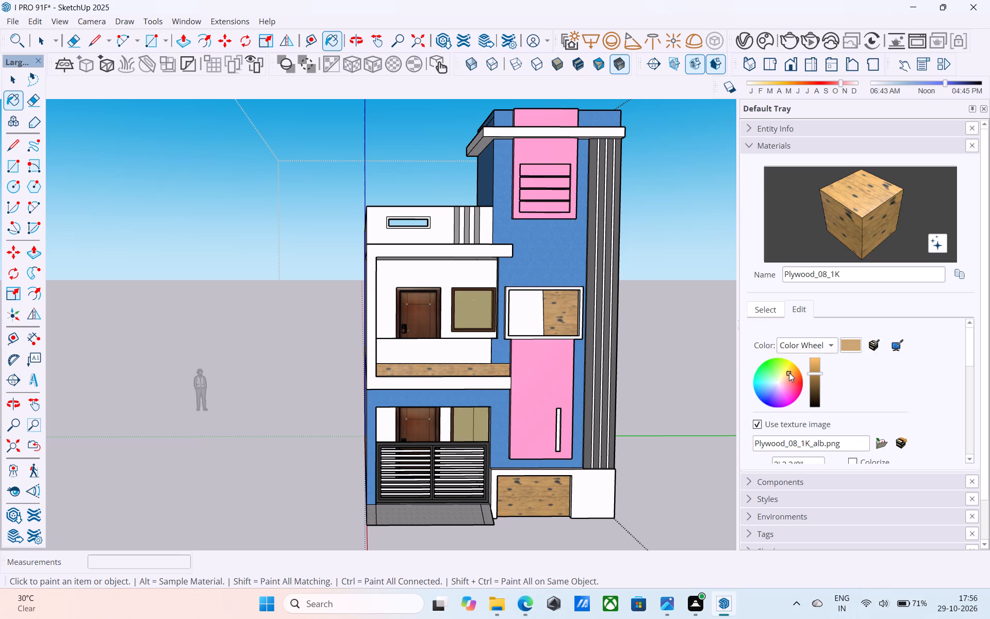
{"action": "left_click", "coordinate": [789, 372]}
{"action": "left_click", "coordinate": [790, 368]}
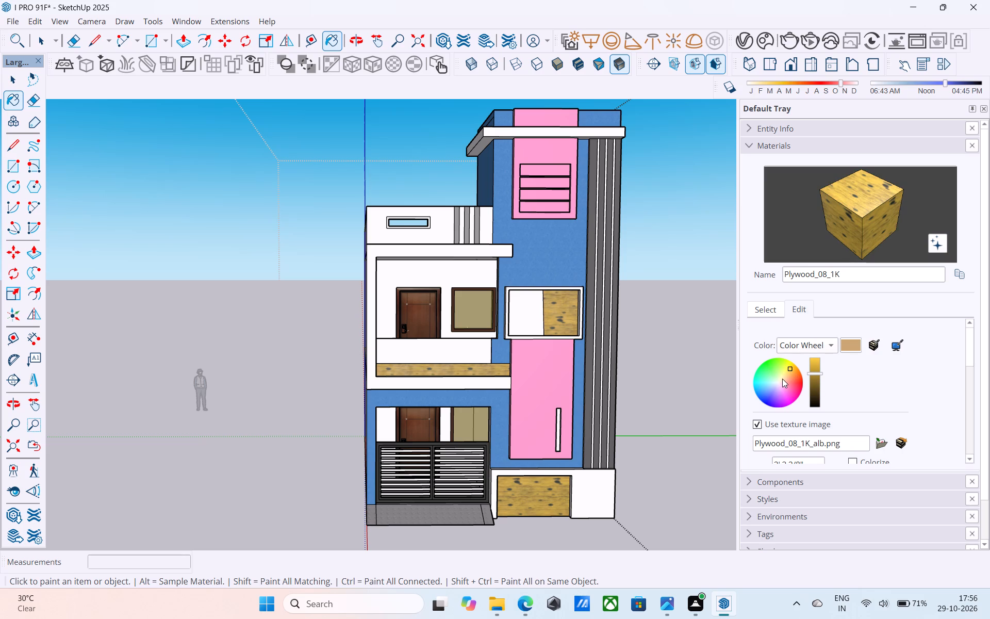
{"action": "left_click", "coordinate": [783, 379]}
{"action": "left_click", "coordinate": [790, 375]}
{"action": "left_click", "coordinate": [794, 370]}
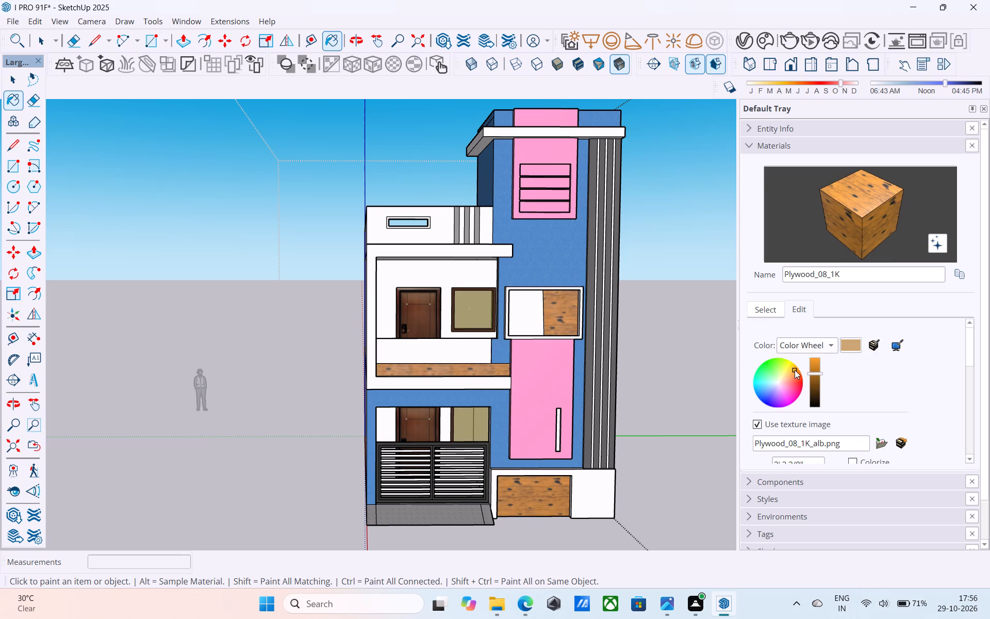
Examine the recoloured wood panels on the front elevation from the front and from the side.
{"action": "scroll", "coordinate": [598, 380], "scroll_direction": "down", "scroll_amount": 2}
{"action": "middle_click_drag", "start_coordinate": [590, 373], "coordinate": [587, 363]}
{"action": "scroll", "coordinate": [586, 366], "scroll_direction": "up", "scroll_amount": 9}
{"action": "scroll", "coordinate": [561, 356], "scroll_direction": "down", "scroll_amount": 4}
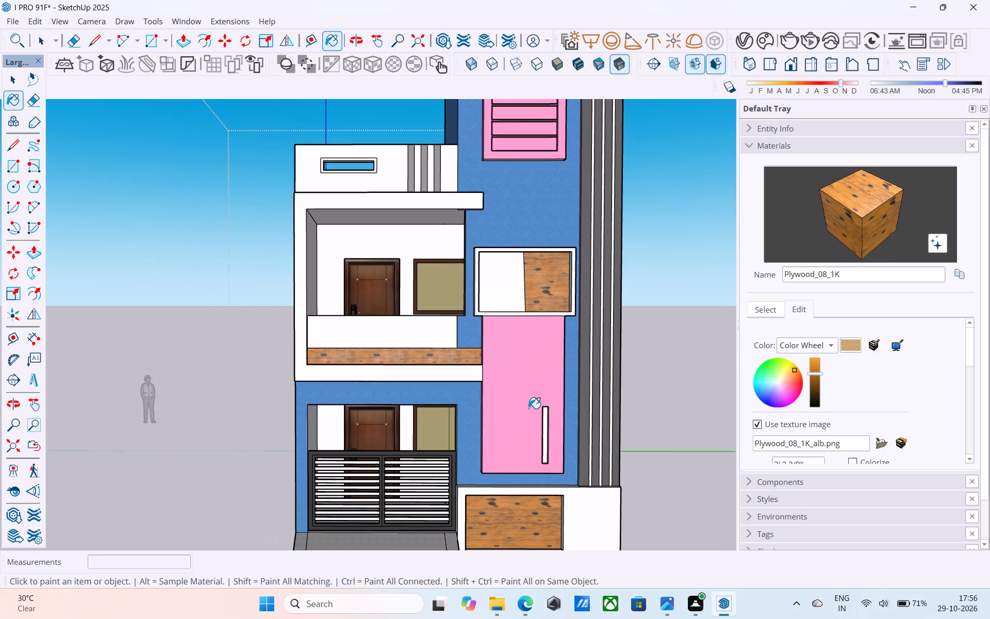
{"action": "middle_click_drag", "start_coordinate": [503, 480], "coordinate": [507, 473]}
{"action": "scroll", "coordinate": [499, 450], "scroll_direction": "down", "scroll_amount": 6}
{"action": "middle_click_drag", "start_coordinate": [496, 459], "coordinate": [503, 475]}
{"action": "scroll", "coordinate": [513, 452], "scroll_direction": "down", "scroll_amount": 5}
{"action": "middle_click_drag", "start_coordinate": [514, 454], "coordinate": [517, 410]}
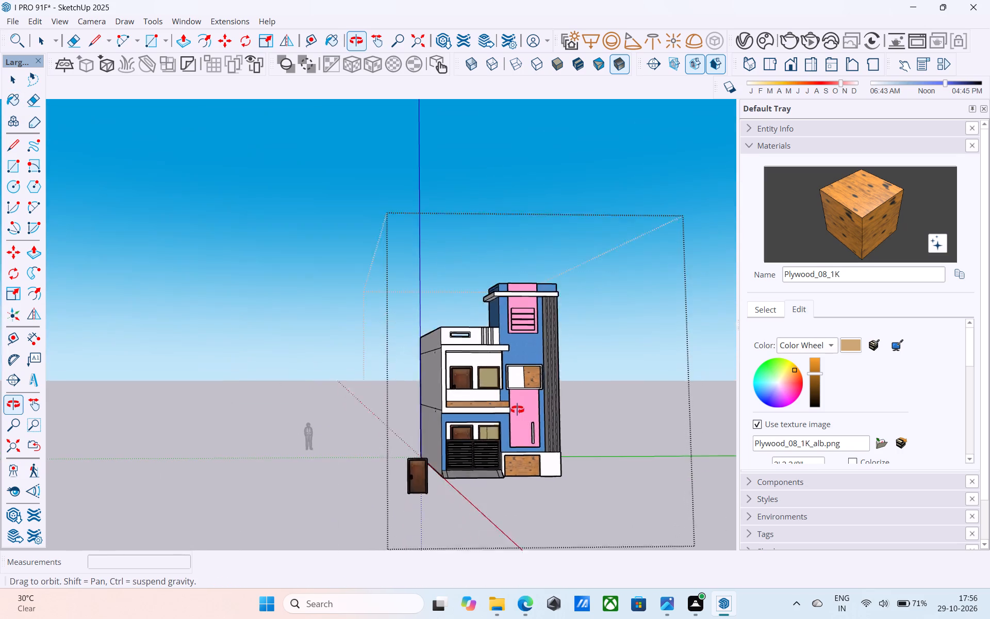
{"action": "middle_click_drag", "start_coordinate": [517, 410], "coordinate": [537, 350]}
{"action": "middle_click_drag", "start_coordinate": [541, 432], "coordinate": [489, 508]}
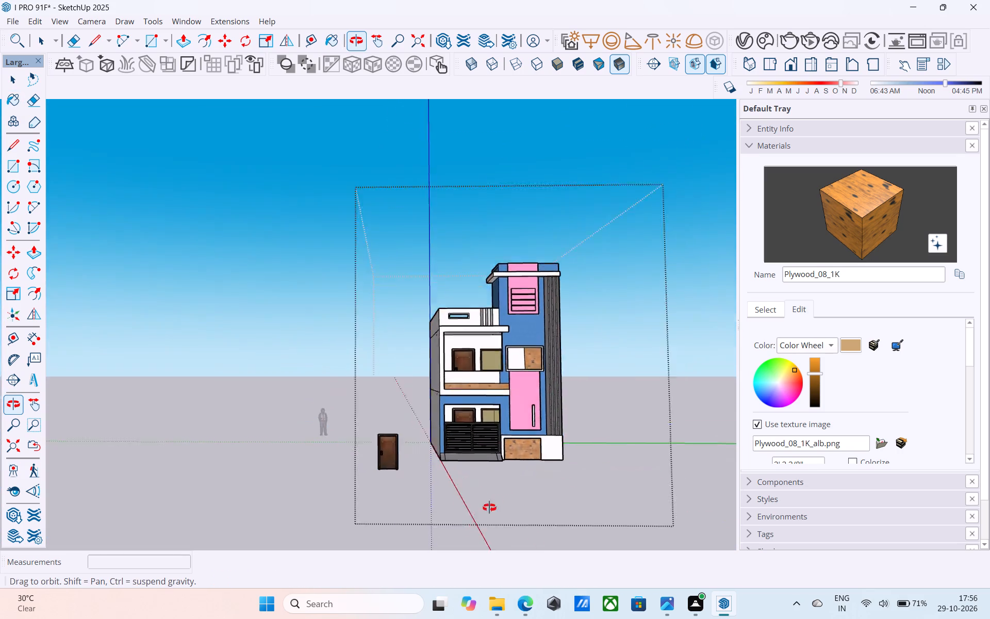
{"action": "middle_click_drag", "start_coordinate": [489, 508], "coordinate": [477, 521]}
{"action": "scroll", "coordinate": [496, 500], "scroll_direction": "up", "scroll_amount": 13}
{"action": "middle_click_drag", "start_coordinate": [508, 465], "coordinate": [412, 481]}
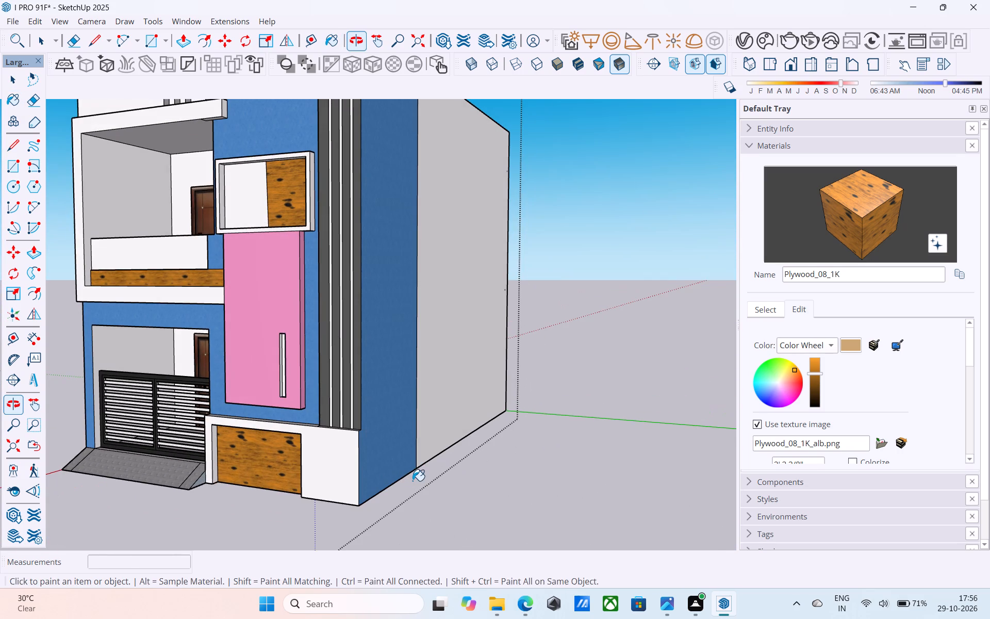
{"action": "middle_click_drag", "start_coordinate": [412, 481], "coordinate": [412, 481]}
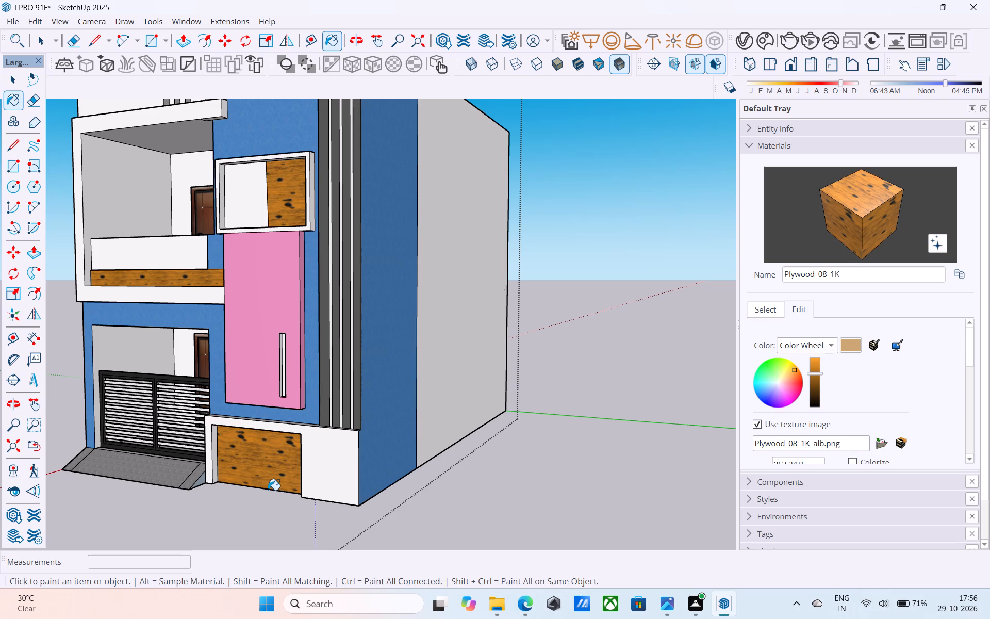
Start the Line tool with the house's front elevation in view.
{"action": "key", "text": "l"}
{"action": "middle_click_drag", "start_coordinate": [222, 492], "coordinate": [233, 499]}
{"action": "scroll", "coordinate": [222, 492], "scroll_direction": "down", "scroll_amount": 1}
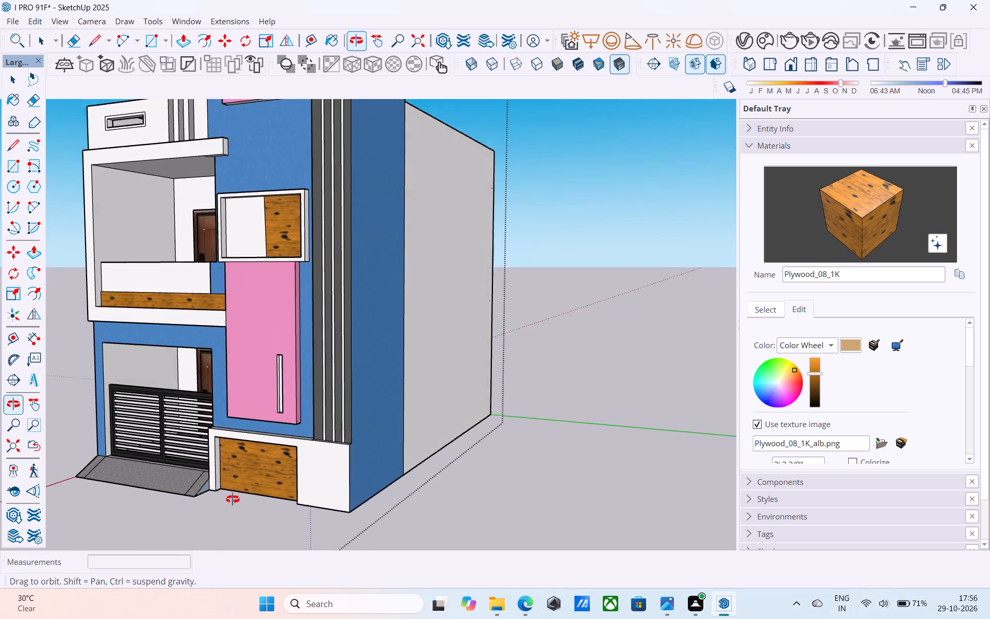
{"action": "middle_click_drag", "start_coordinate": [233, 499], "coordinate": [311, 512]}
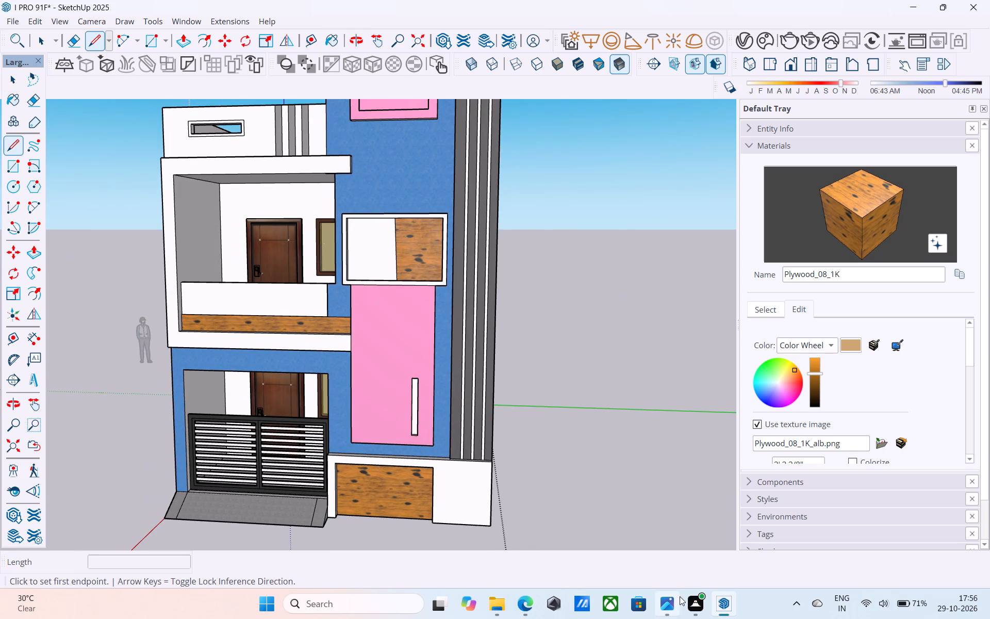
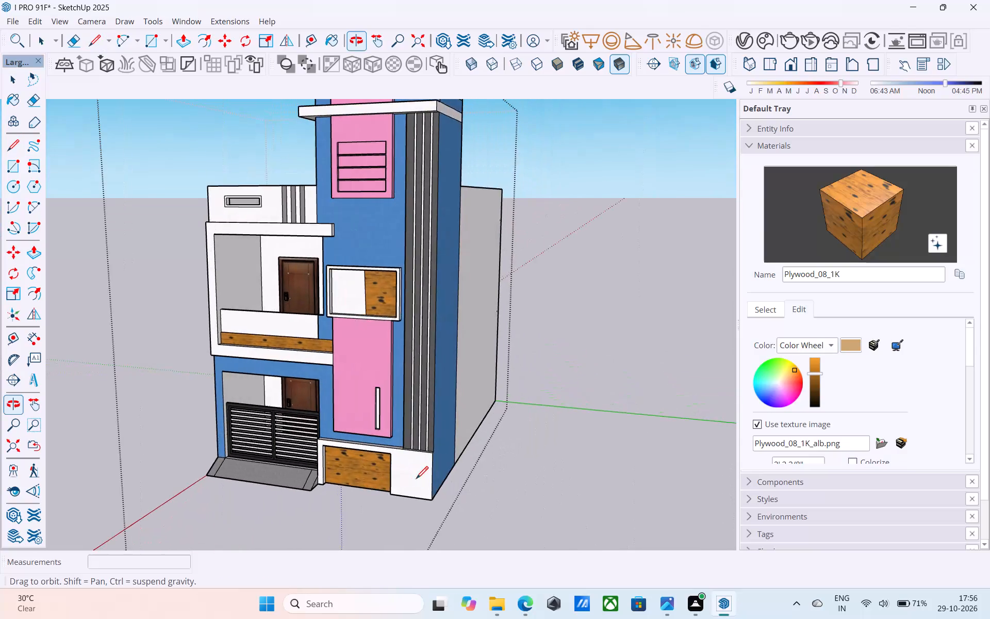
Draw a 6' line across the open bottom front edge of the base-level wood panel's recess.
{"action": "scroll", "coordinate": [319, 490], "scroll_direction": "up", "scroll_amount": 15}
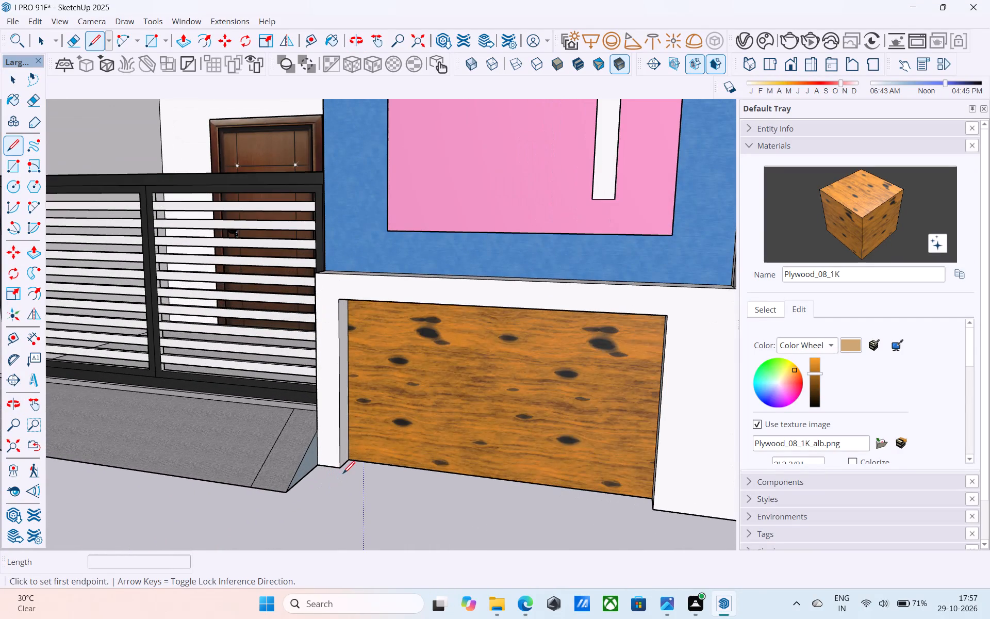
{"action": "left_click", "coordinate": [339, 468]}
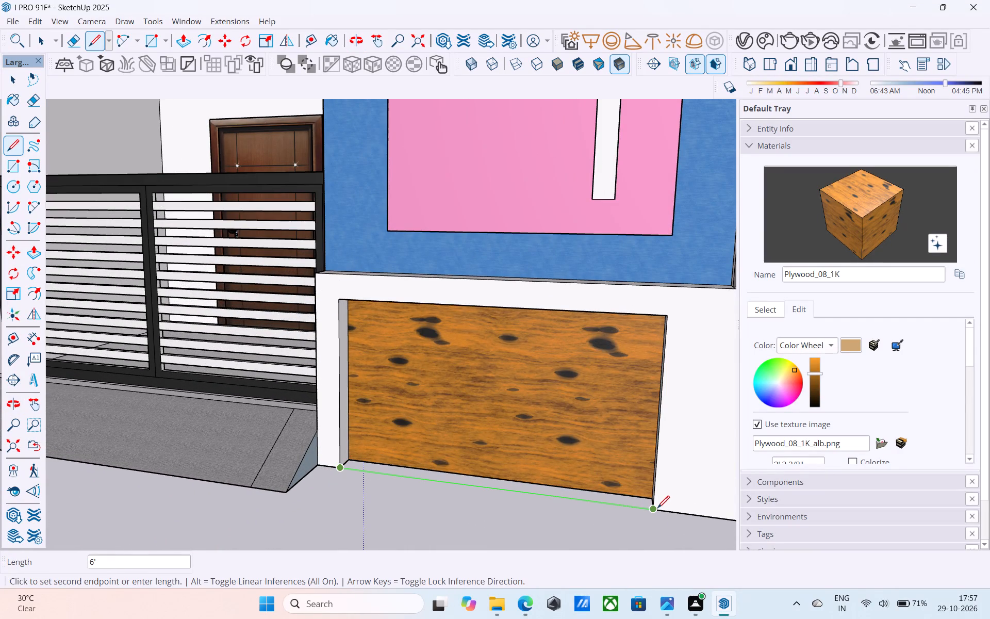
{"action": "left_click", "coordinate": [657, 509]}
Delete the white face covering the front of the wood panel's recess.
{"action": "middle_click_drag", "start_coordinate": [657, 509], "coordinate": [610, 504]}
{"action": "scroll", "coordinate": [657, 509], "scroll_direction": "up", "scroll_amount": 1}
{"action": "key", "text": "space"}
{"action": "left_click", "coordinate": [572, 468]}
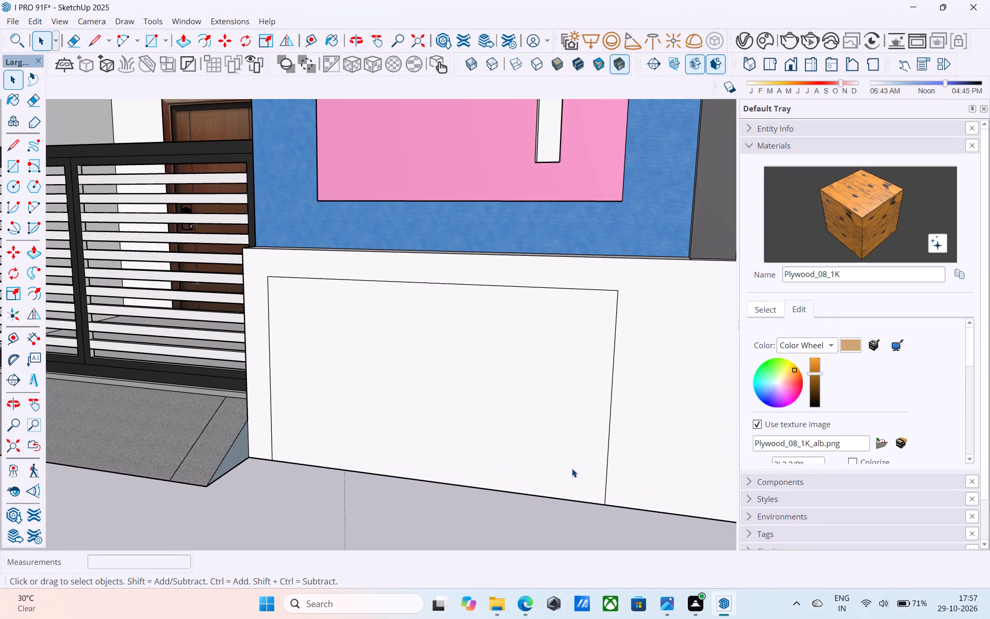
{"action": "key", "text": "Delete"}
Paint the bottom face of the wood panel's recess with the Roofing_02_1K material from the Roofing collection.
{"action": "scroll", "coordinate": [567, 466], "scroll_direction": "down", "scroll_amount": 4}
{"action": "middle_click_drag", "start_coordinate": [567, 466], "coordinate": [576, 481]}
{"action": "scroll", "coordinate": [540, 487], "scroll_direction": "up", "scroll_amount": 1}
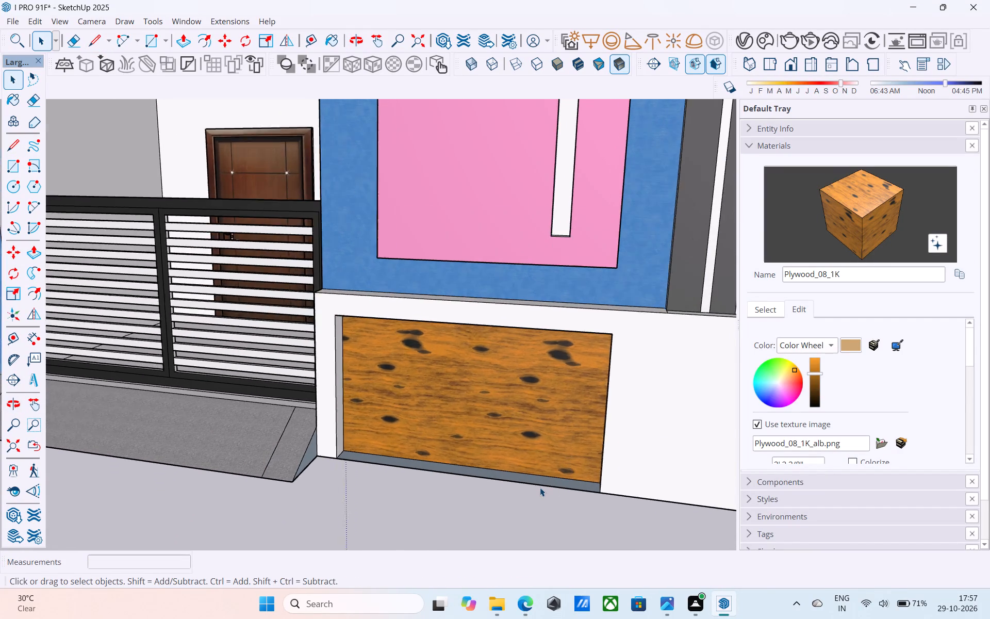
{"action": "scroll", "coordinate": [540, 487], "scroll_direction": "up", "scroll_amount": 3}
{"action": "scroll", "coordinate": [531, 487], "scroll_direction": "down", "scroll_amount": 2}
{"action": "middle_click_drag", "start_coordinate": [531, 486], "coordinate": [607, 328]}
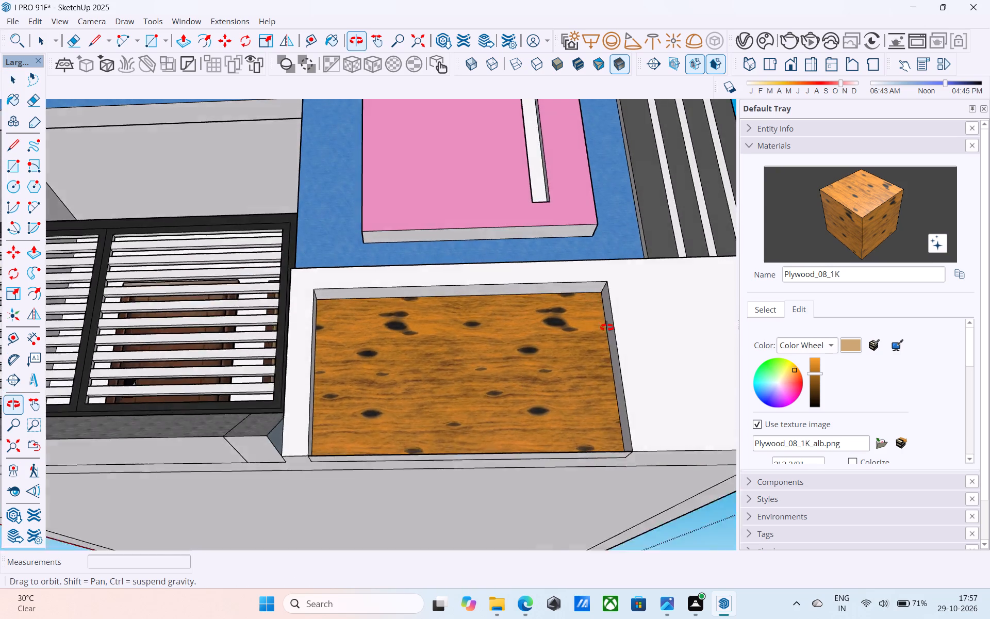
{"action": "middle_click_drag", "start_coordinate": [607, 328], "coordinate": [591, 476]}
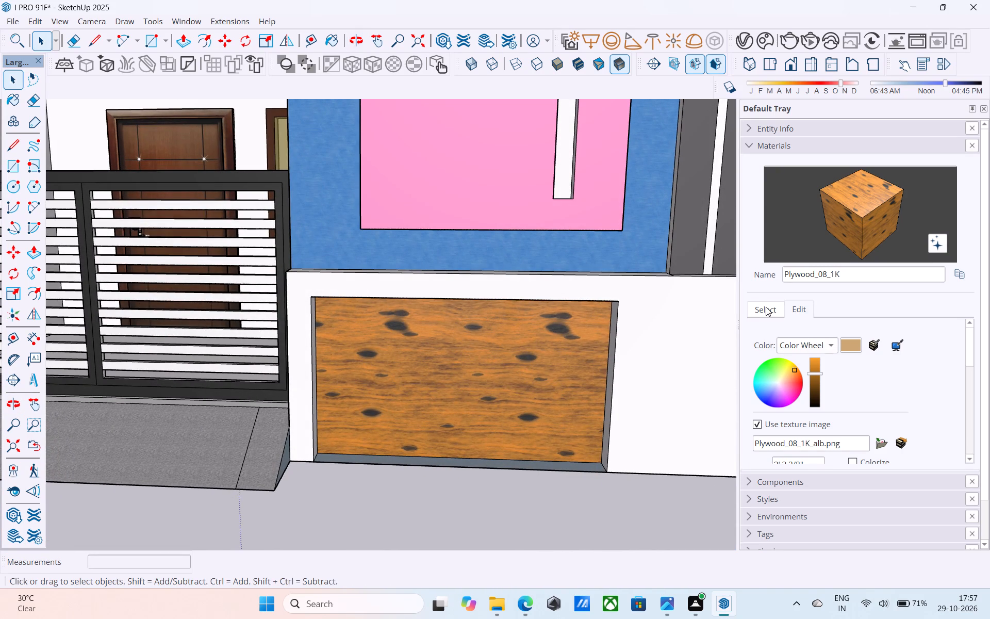
{"action": "left_click", "coordinate": [766, 307]}
{"action": "left_click", "coordinate": [810, 321]}
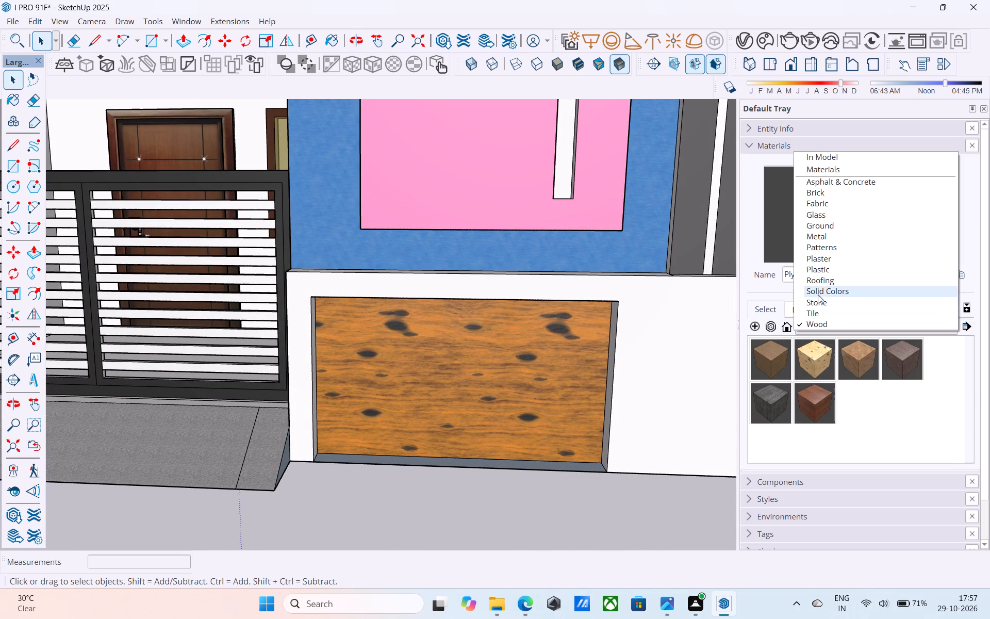
{"action": "left_click", "coordinate": [821, 282]}
{"action": "left_click", "coordinate": [805, 362]}
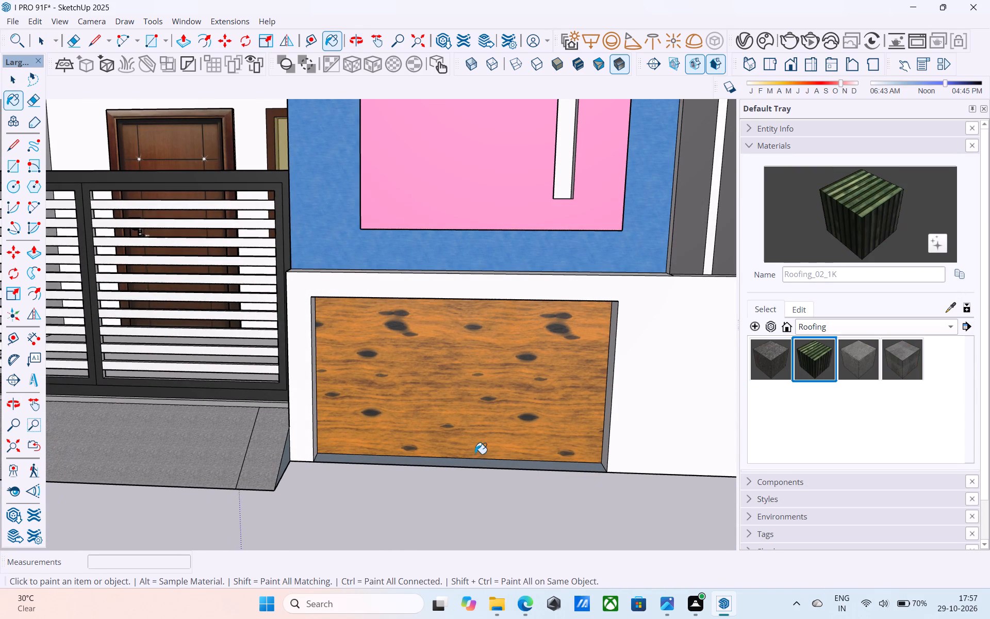
{"action": "scroll", "coordinate": [475, 454], "scroll_direction": "up", "scroll_amount": 11}
{"action": "left_click", "coordinate": [487, 467]}
{"action": "scroll", "coordinate": [487, 466], "scroll_direction": "down", "scroll_amount": 2}
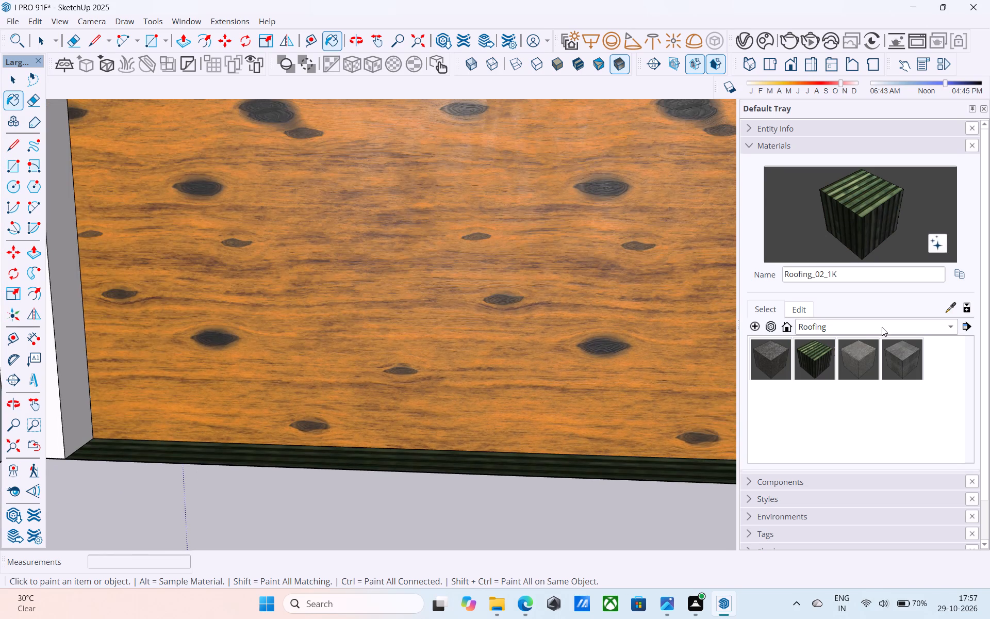
Brighten the Roofing_02_1K material's green colour to the maximum brightness.
{"action": "left_click", "coordinate": [794, 314]}
{"action": "left_click_drag", "start_coordinate": [811, 382], "coordinate": [830, 303]}
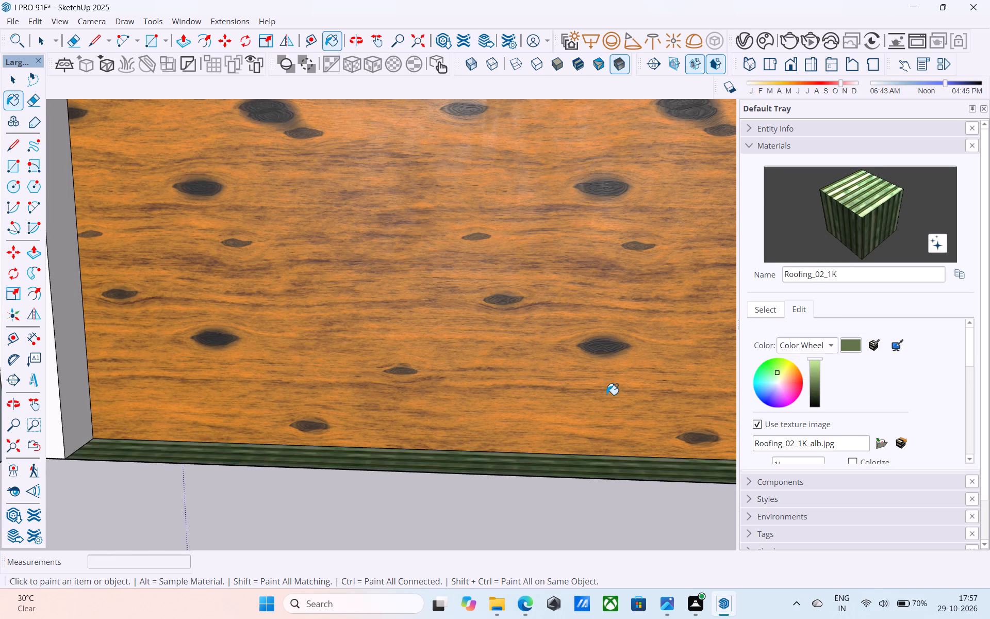
Copy the recess floor's back edge 6" upward onto the wood panel.
{"action": "scroll", "coordinate": [541, 405], "scroll_direction": "down", "scroll_amount": 9}
{"action": "middle_click_drag", "start_coordinate": [529, 427], "coordinate": [519, 516]}
{"action": "scroll", "coordinate": [522, 456], "scroll_direction": "up", "scroll_amount": 9}
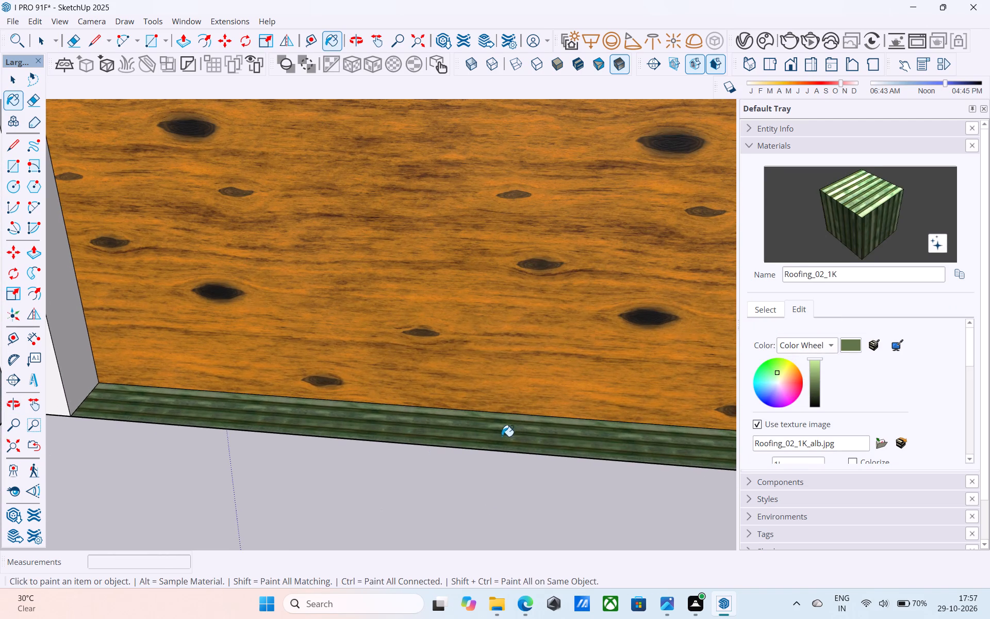
{"action": "key", "text": "space"}
{"action": "type", "text": "L"}
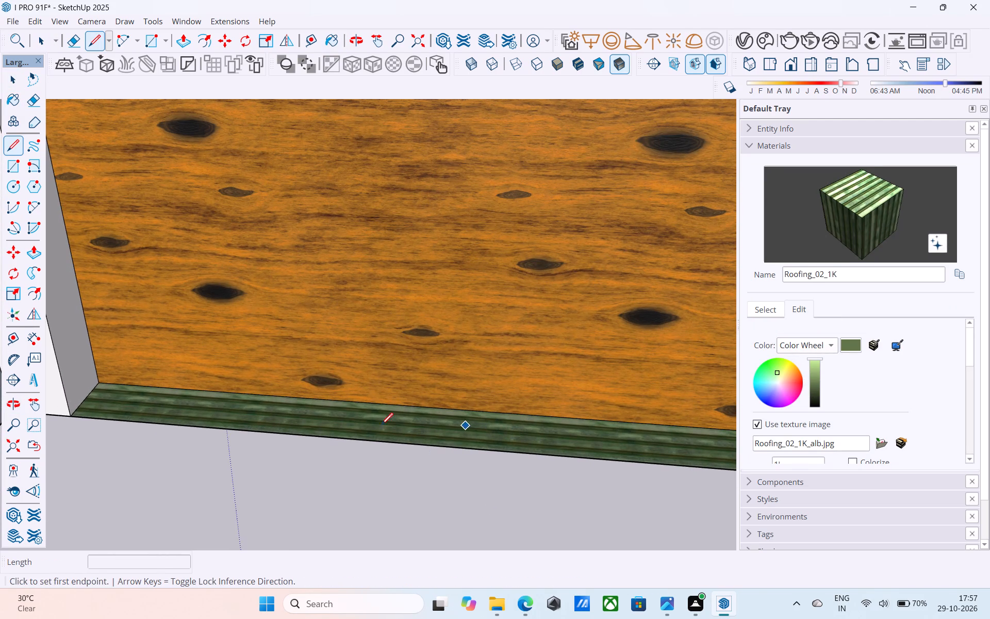
{"action": "key", "text": "space"}
{"action": "left_click", "coordinate": [208, 394]}
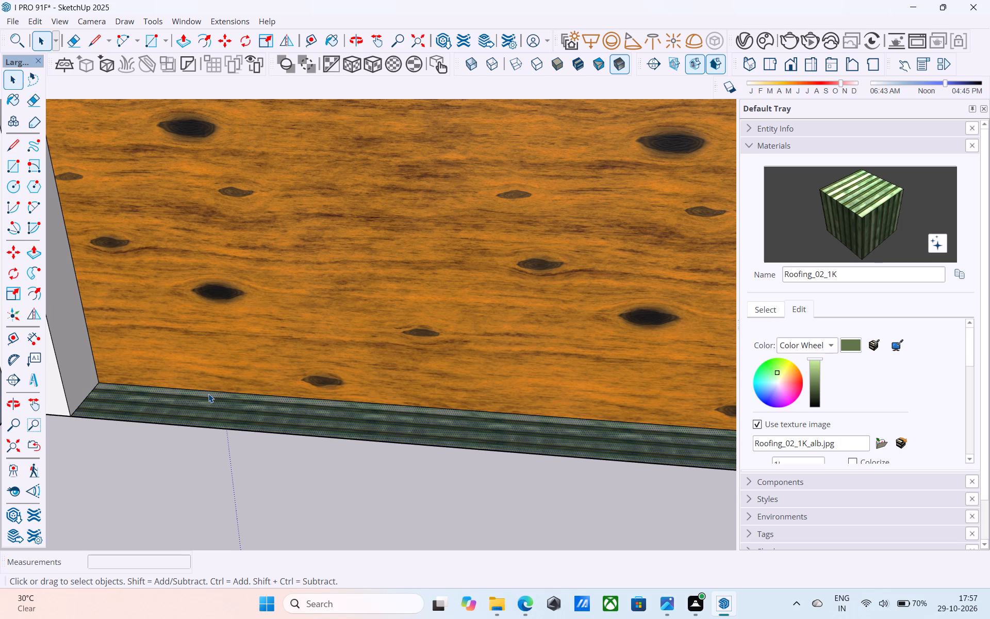
{"action": "left_click", "coordinate": [208, 394]}
{"action": "left_click", "coordinate": [213, 392]}
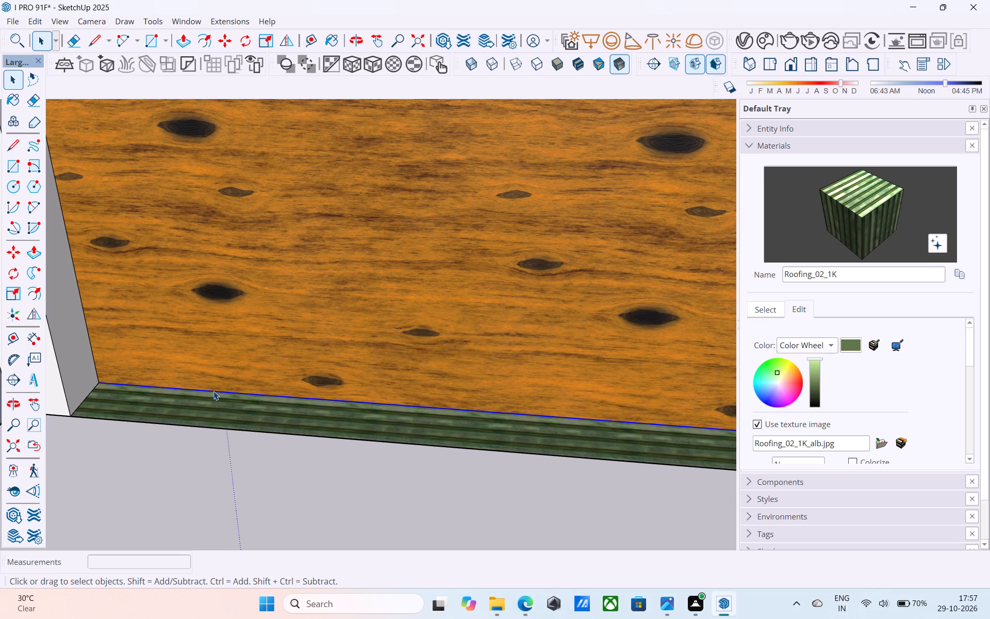
{"action": "key", "text": "m"}
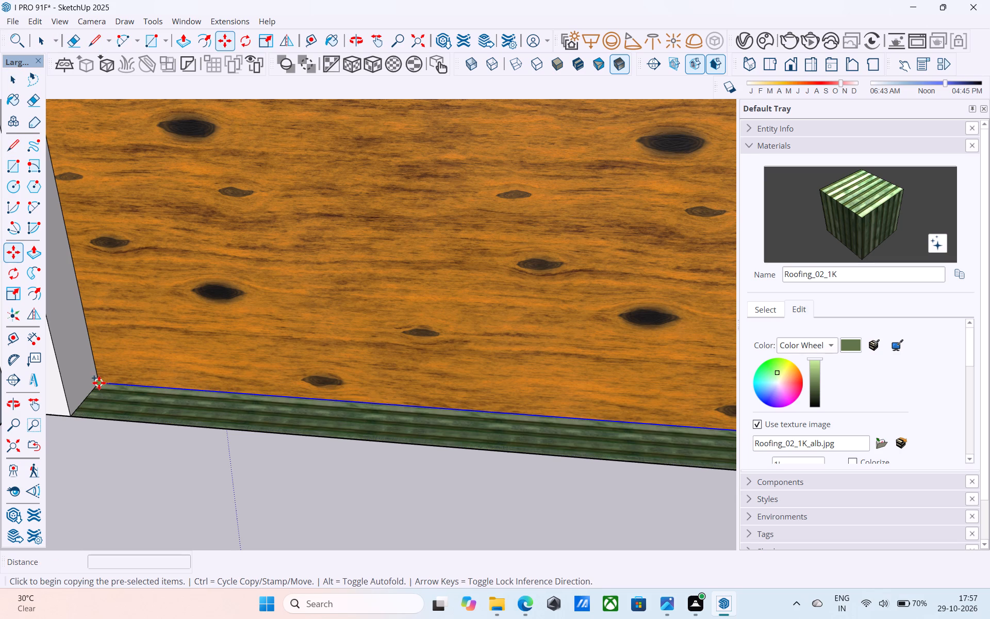
{"action": "left_click", "coordinate": [96, 381]}
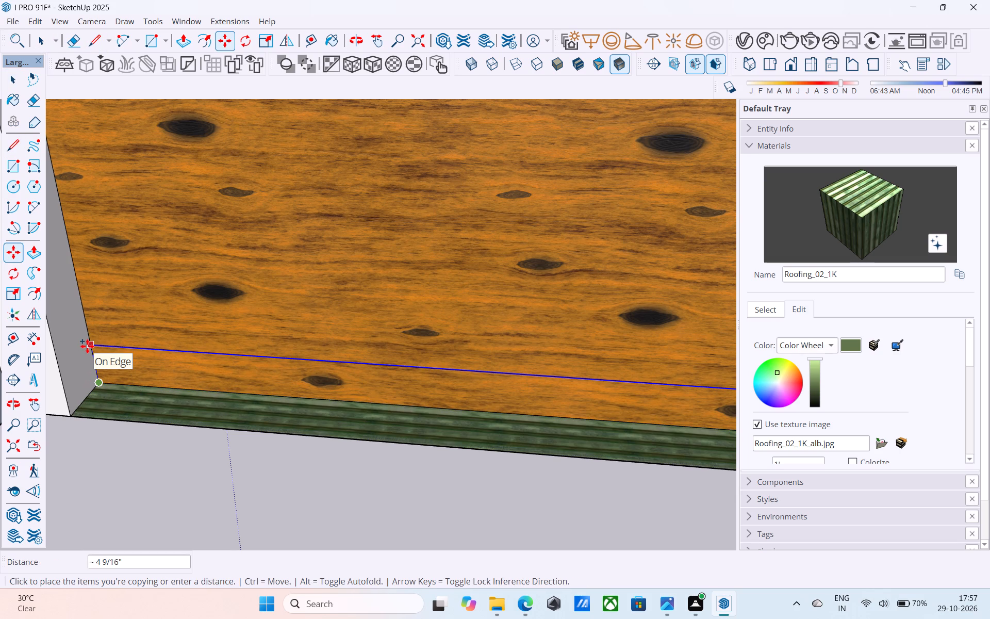
{"action": "type", "text": "6\""}
{"action": "key", "text": "Return"}
{"action": "key", "text": "space"}
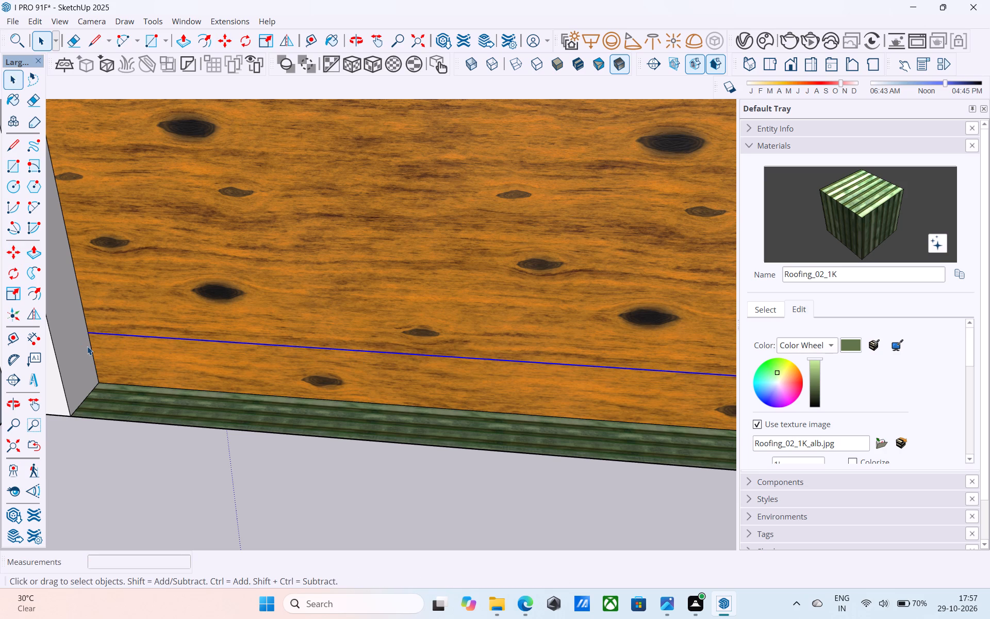
Draw lines from both ends of the copied edge to the recess's front bottom corners to form a sloped face.
{"action": "key", "text": "l"}
{"action": "left_click", "coordinate": [90, 326]}
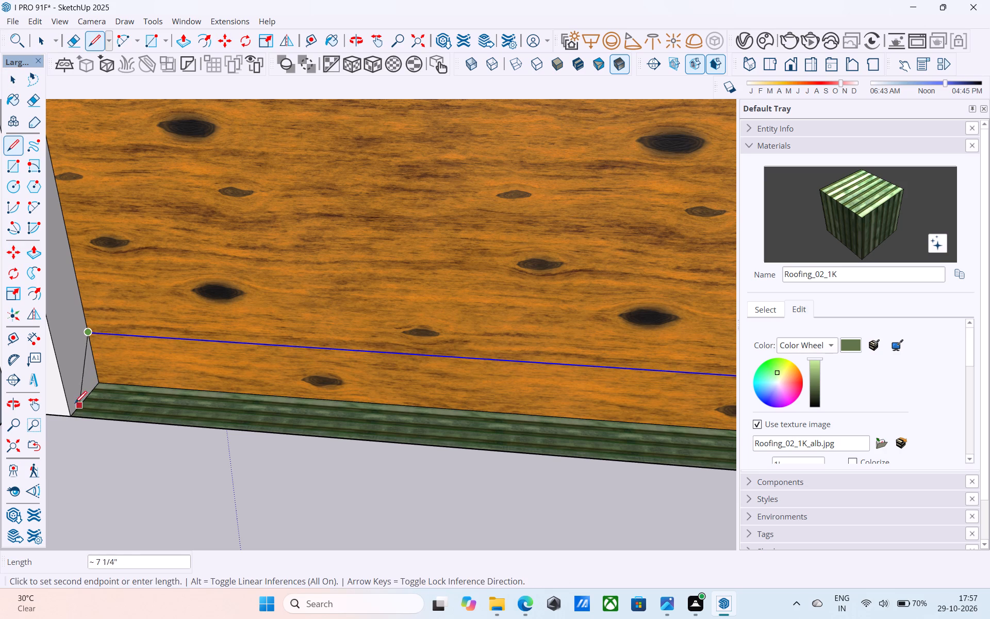
{"action": "left_click", "coordinate": [71, 413]}
{"action": "scroll", "coordinate": [73, 410], "scroll_direction": "down", "scroll_amount": 9}
{"action": "middle_click_drag", "start_coordinate": [405, 381], "coordinate": [582, 377]}
{"action": "scroll", "coordinate": [471, 379], "scroll_direction": "up", "scroll_amount": 3}
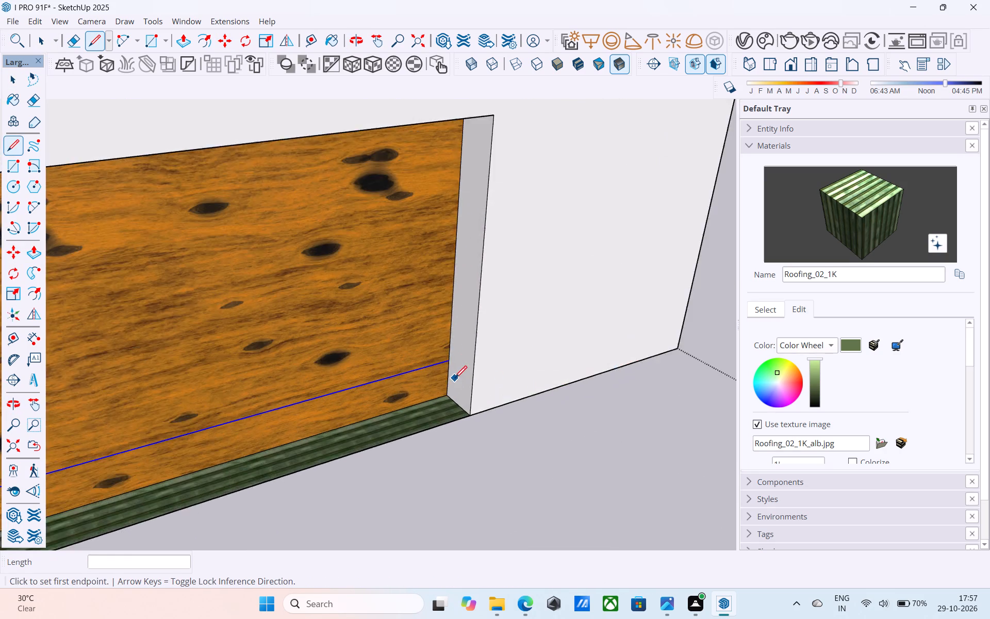
{"action": "scroll", "coordinate": [455, 379], "scroll_direction": "up", "scroll_amount": 4}
{"action": "left_click", "coordinate": [448, 352]}
{"action": "left_click", "coordinate": [479, 427]}
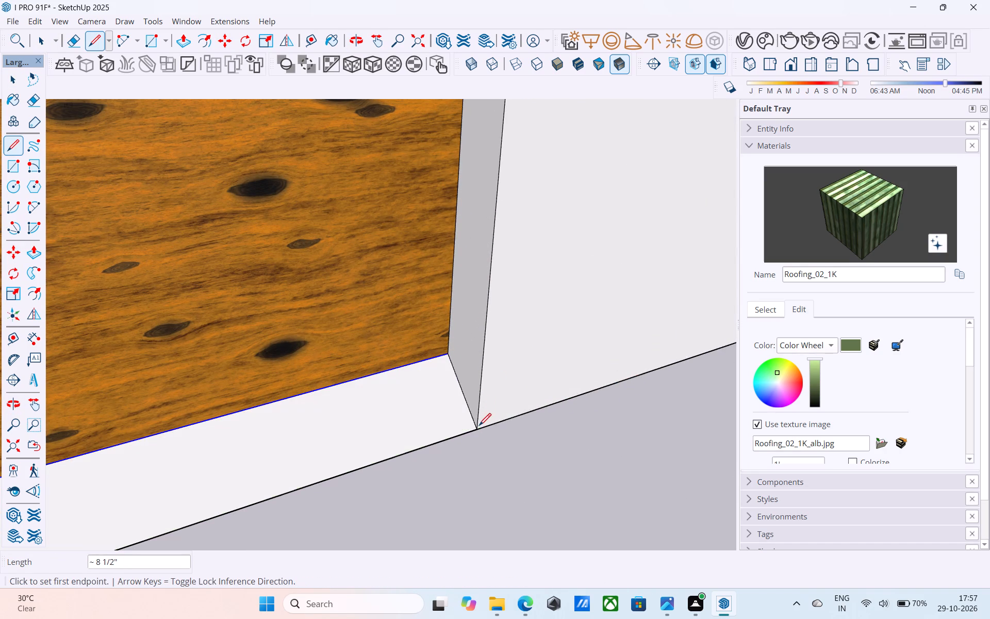
Paint the sloped face below the wood panel with the Roofing_02_1K material.
{"action": "left_click", "coordinate": [867, 209]}
{"action": "left_click", "coordinate": [443, 402]}
Examine the green sloped strip and the ground-floor elevation around the gate from several angles.
{"action": "scroll", "coordinate": [547, 359], "scroll_direction": "down", "scroll_amount": 14}
{"action": "middle_click_drag", "start_coordinate": [422, 337], "coordinate": [353, 289]}
{"action": "scroll", "coordinate": [601, 366], "scroll_direction": "down", "scroll_amount": 8}
{"action": "middle_click_drag", "start_coordinate": [599, 384], "coordinate": [518, 325]}
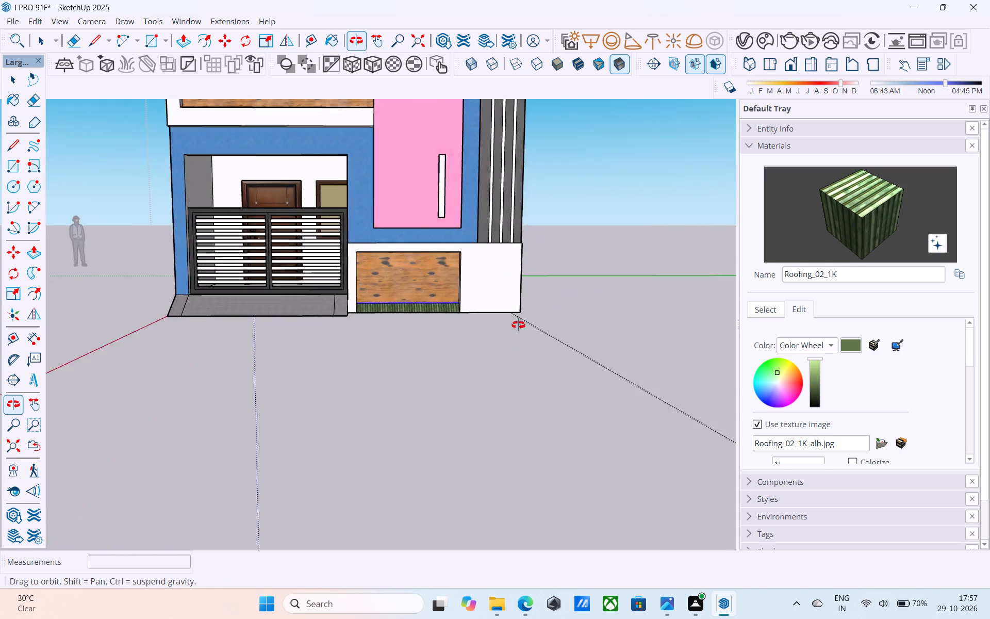
{"action": "middle_click_drag", "start_coordinate": [518, 325], "coordinate": [514, 324]}
{"action": "scroll", "coordinate": [349, 346], "scroll_direction": "up", "scroll_amount": 8}
{"action": "scroll", "coordinate": [728, 364], "scroll_direction": "down", "scroll_amount": 10}
{"action": "scroll", "coordinate": [453, 341], "scroll_direction": "up", "scroll_amount": 10}
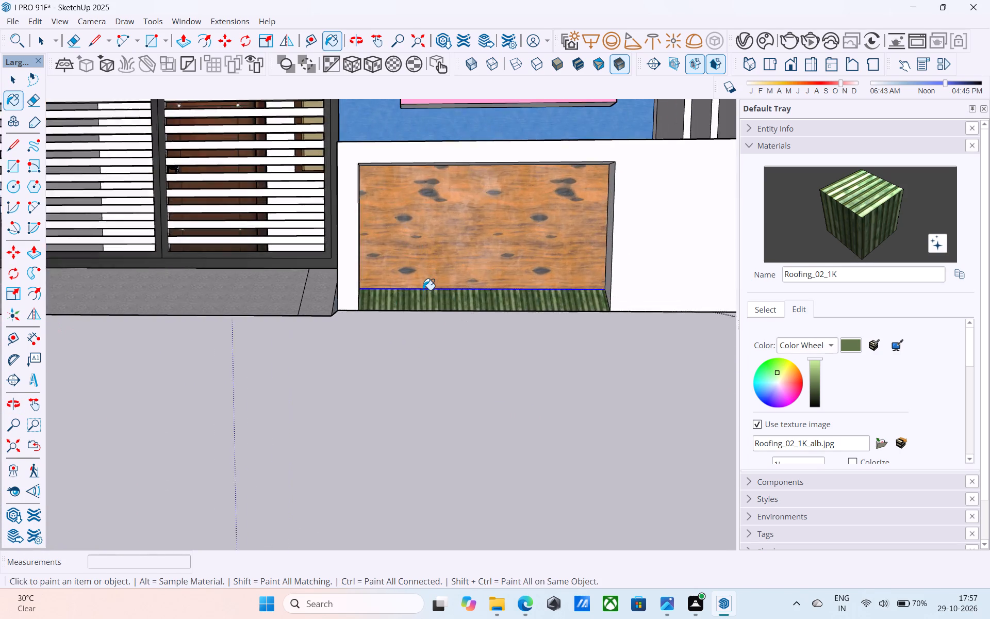
{"action": "scroll", "coordinate": [423, 290], "scroll_direction": "up", "scroll_amount": 12}
{"action": "middle_click_drag", "start_coordinate": [416, 321], "coordinate": [449, 334]}
{"action": "scroll", "coordinate": [467, 404], "scroll_direction": "up", "scroll_amount": 1}
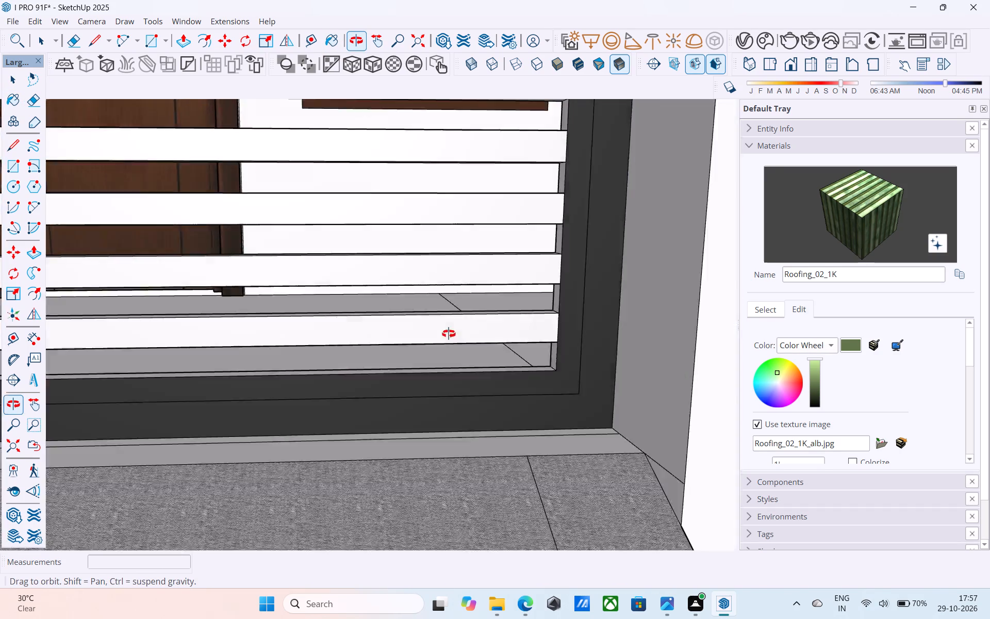
{"action": "middle_click_drag", "start_coordinate": [449, 334], "coordinate": [442, 305]}
{"action": "scroll", "coordinate": [439, 301], "scroll_direction": "down", "scroll_amount": 9}
{"action": "middle_click_drag", "start_coordinate": [441, 336], "coordinate": [453, 407]}
{"action": "scroll", "coordinate": [492, 416], "scroll_direction": "up", "scroll_amount": 5}
{"action": "middle_click_drag", "start_coordinate": [505, 415], "coordinate": [504, 412]}
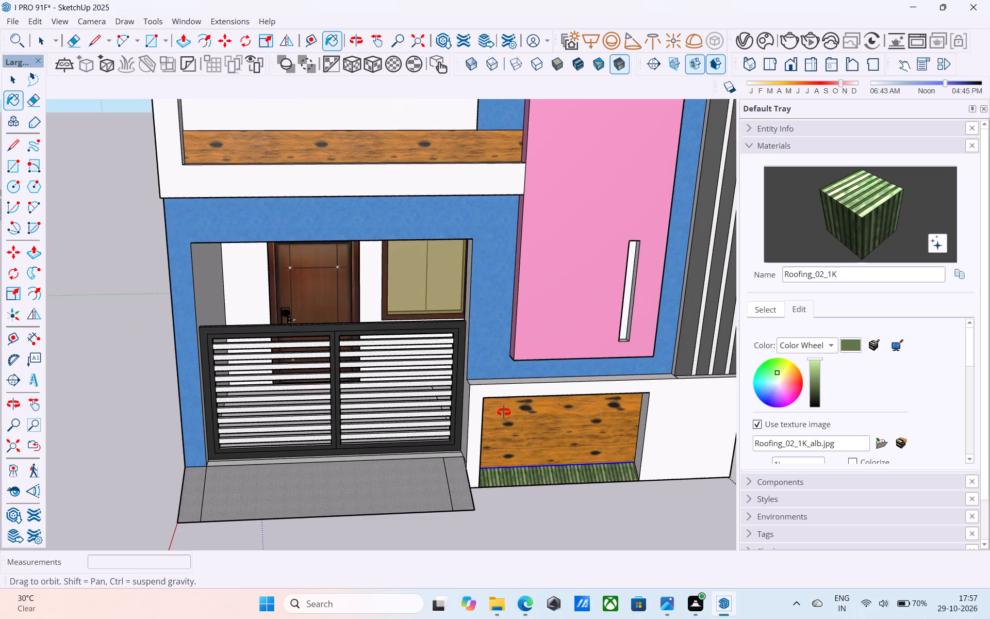
{"action": "middle_click_drag", "start_coordinate": [504, 412], "coordinate": [576, 403]}
{"action": "scroll", "coordinate": [461, 337], "scroll_direction": "up", "scroll_amount": 1}
{"action": "middle_click_drag", "start_coordinate": [481, 324], "coordinate": [0, 433]}
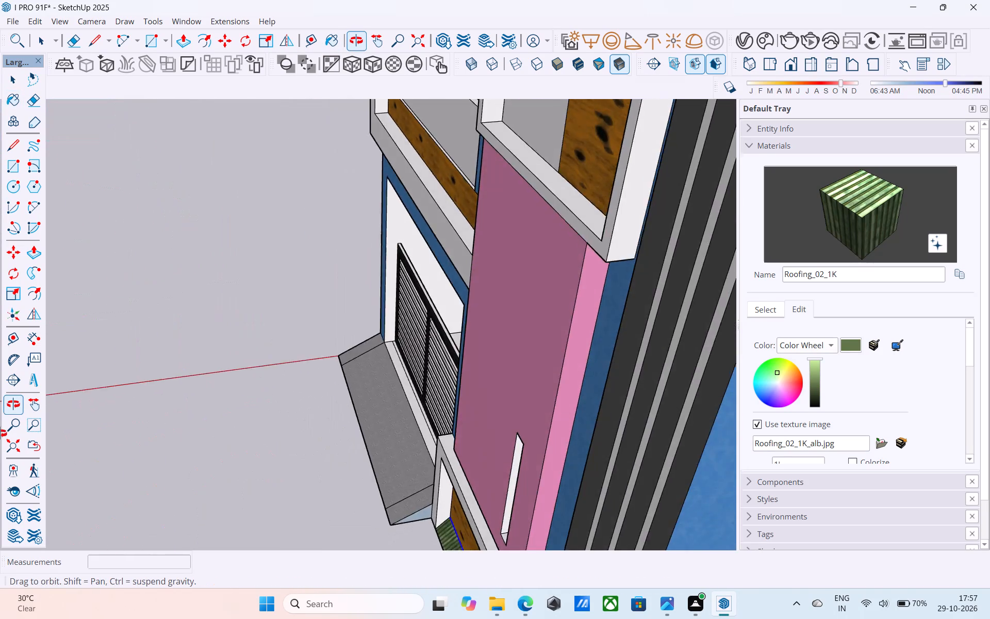
{"action": "middle_click_drag", "start_coordinate": [0, 433], "coordinate": [456, 370]}
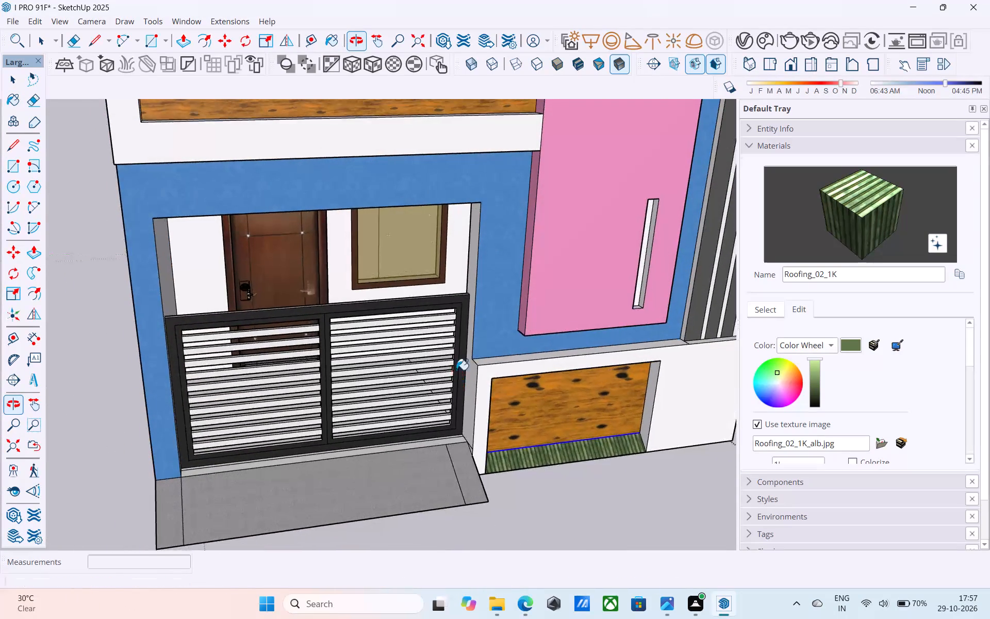
{"action": "middle_click_drag", "start_coordinate": [569, 526], "coordinate": [513, 400]}
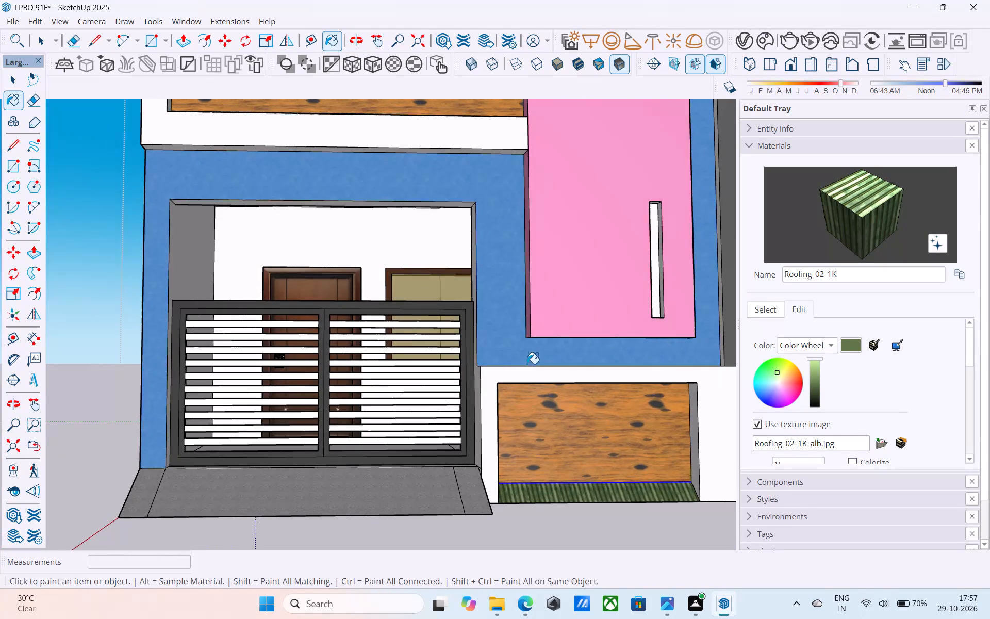
{"action": "middle_click_drag", "start_coordinate": [524, 361], "coordinate": [384, 383]}
{"action": "scroll", "coordinate": [385, 383], "scroll_direction": "up", "scroll_amount": 4}
{"action": "middle_click_drag", "start_coordinate": [485, 381], "coordinate": [711, 367]}
{"action": "scroll", "coordinate": [700, 367], "scroll_direction": "down", "scroll_amount": 1}
{"action": "scroll", "coordinate": [481, 345], "scroll_direction": "down", "scroll_amount": 5}
{"action": "middle_click_drag", "start_coordinate": [477, 350], "coordinate": [467, 363]}
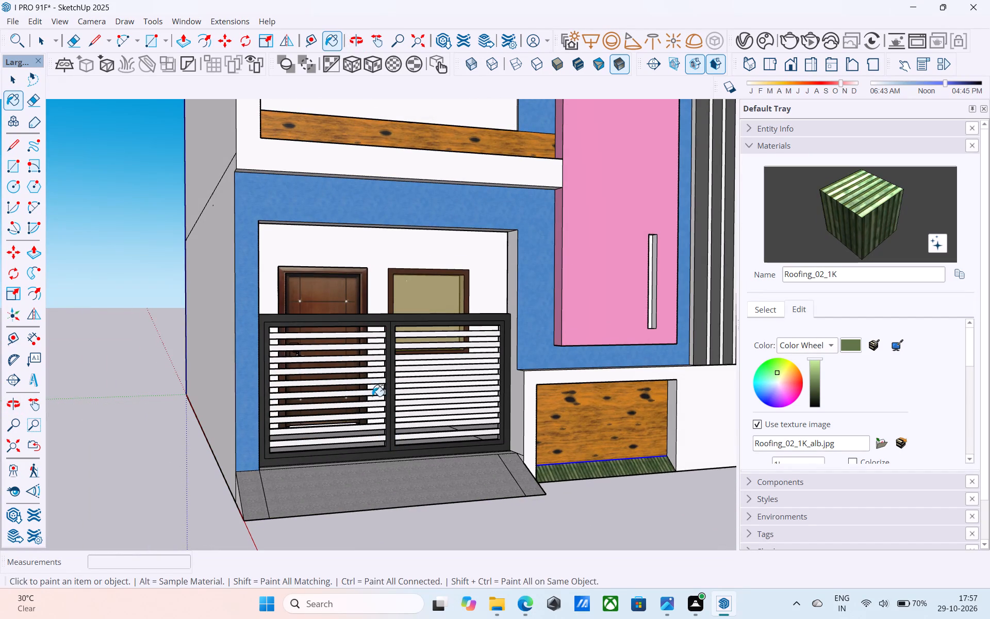
Erase the lower horizontal floor lines and the leftover edge stub on the house's side and rear walls.
{"action": "middle_click_drag", "start_coordinate": [369, 389], "coordinate": [475, 445]}
{"action": "key", "text": "e"}
{"action": "left_click_drag", "start_coordinate": [477, 317], "coordinate": [478, 308]}
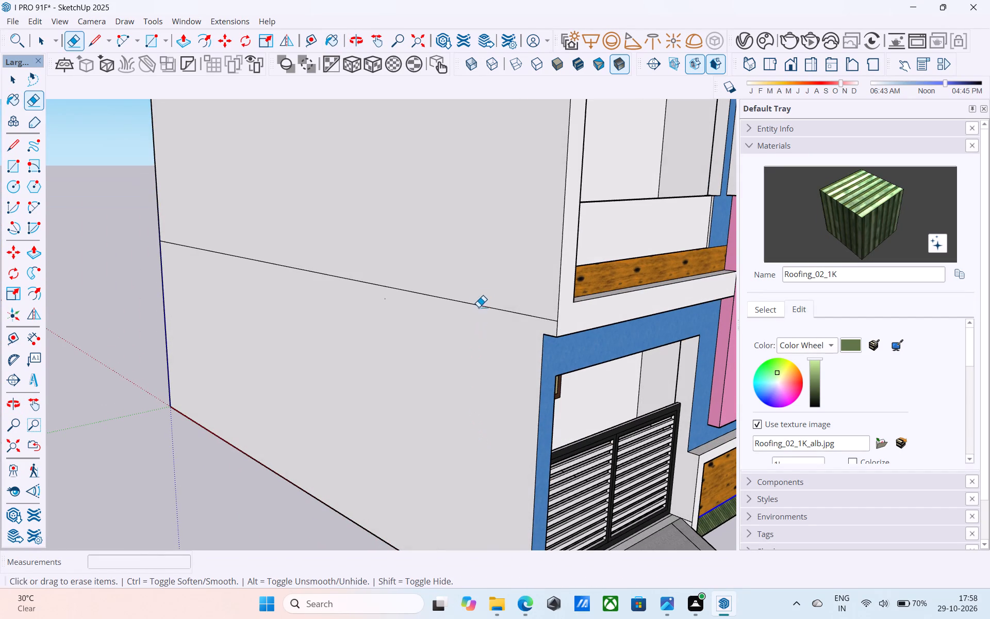
{"action": "left_click_drag", "start_coordinate": [480, 302], "coordinate": [480, 308]}
{"action": "scroll", "coordinate": [484, 308], "scroll_direction": "down", "scroll_amount": 3}
{"action": "middle_click_drag", "start_coordinate": [484, 310], "coordinate": [474, 391]}
{"action": "left_click_drag", "start_coordinate": [387, 355], "coordinate": [374, 386]}
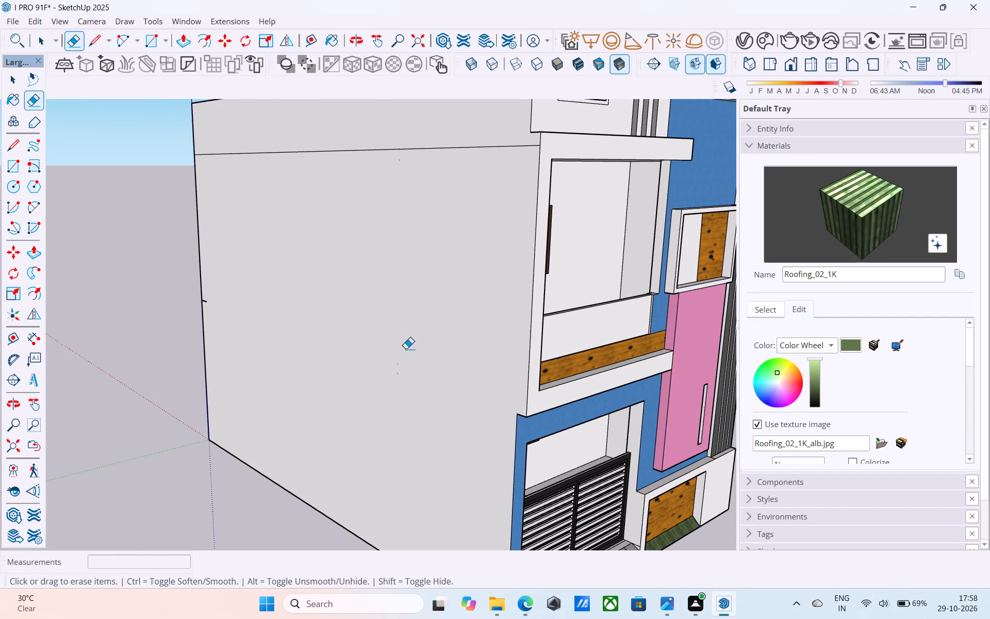
{"action": "scroll", "coordinate": [410, 336], "scroll_direction": "down", "scroll_amount": 1}
{"action": "middle_click_drag", "start_coordinate": [410, 336], "coordinate": [424, 455], "text": "shift"}
{"action": "left_click_drag", "start_coordinate": [230, 395], "coordinate": [227, 386]}
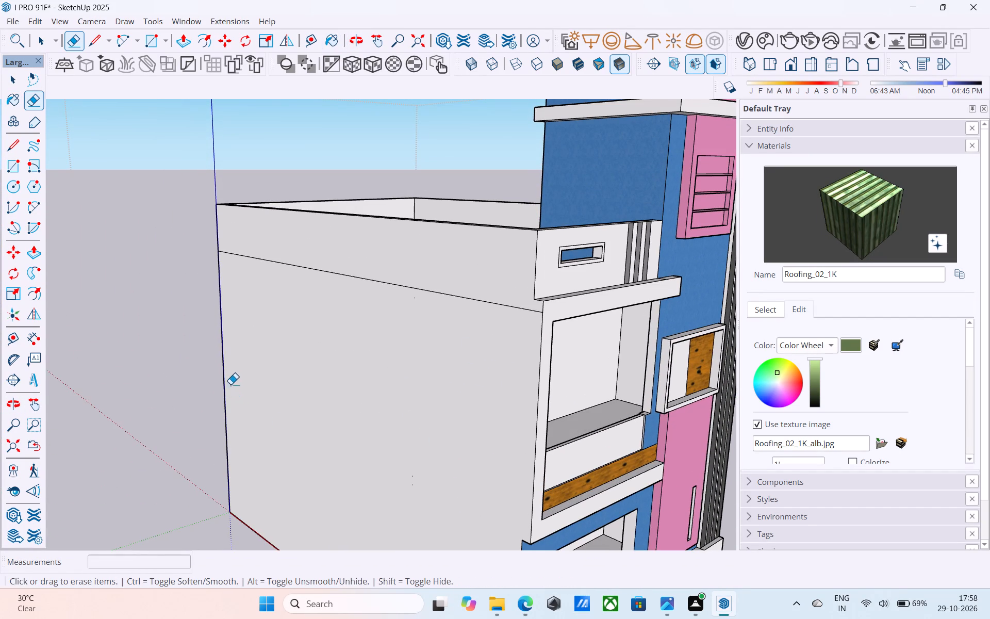
{"action": "middle_click_drag", "start_coordinate": [290, 372], "coordinate": [709, 383], "text": "shift"}
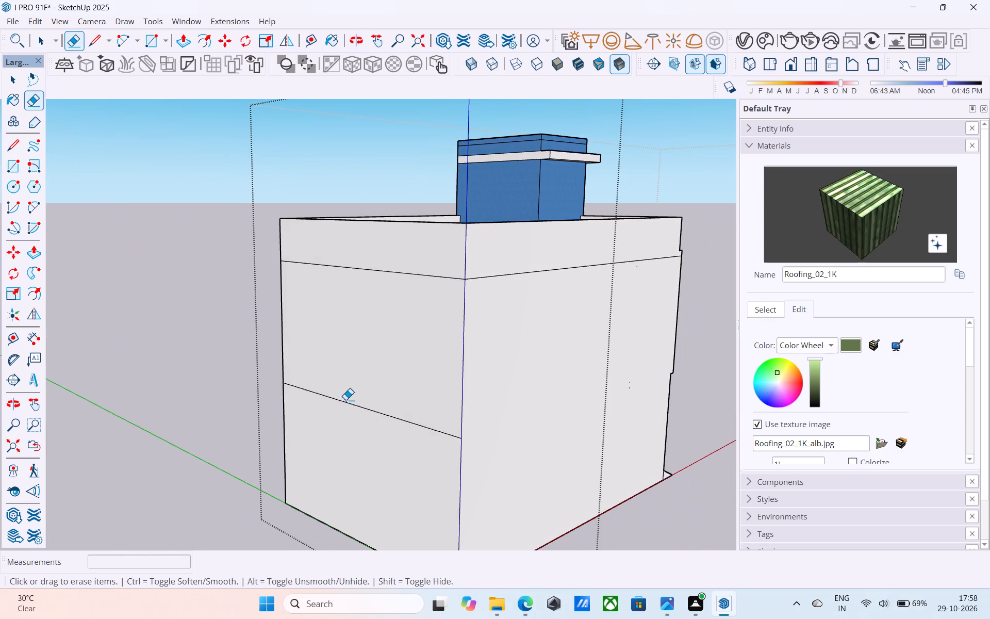
{"action": "left_click_drag", "start_coordinate": [346, 400], "coordinate": [350, 412]}
Examine the house's exterior from the other side, the front and above.
{"action": "middle_click_drag", "start_coordinate": [409, 428], "coordinate": [786, 433], "text": "shift"}
{"action": "middle_click_drag", "start_coordinate": [589, 431], "coordinate": [984, 431]}
{"action": "middle_click_drag", "start_coordinate": [560, 443], "coordinate": [764, 437]}
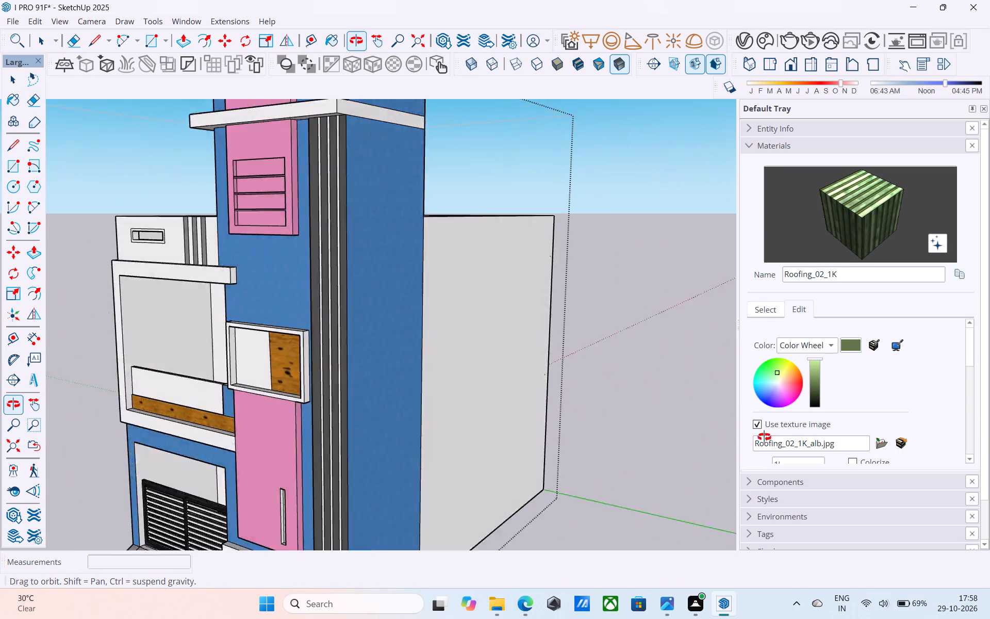
{"action": "middle_click_drag", "start_coordinate": [764, 437], "coordinate": [931, 434]}
{"action": "middle_click_drag", "start_coordinate": [645, 446], "coordinate": [517, 402]}
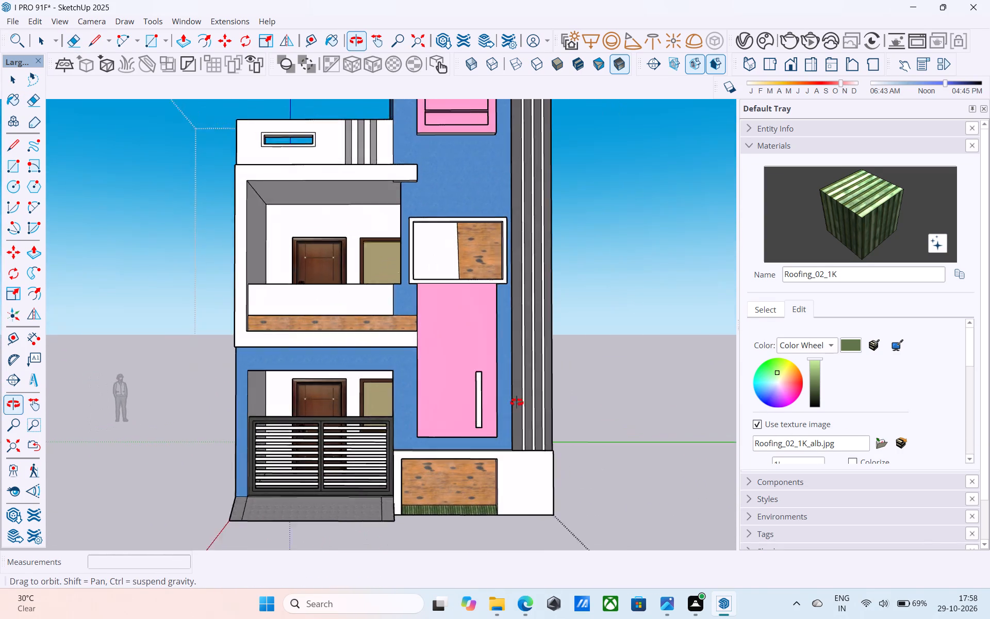
{"action": "middle_click_drag", "start_coordinate": [517, 402], "coordinate": [534, 541]}
{"action": "scroll", "coordinate": [549, 413], "scroll_direction": "down", "scroll_amount": 6}
{"action": "middle_click_drag", "start_coordinate": [515, 392], "coordinate": [503, 382]}
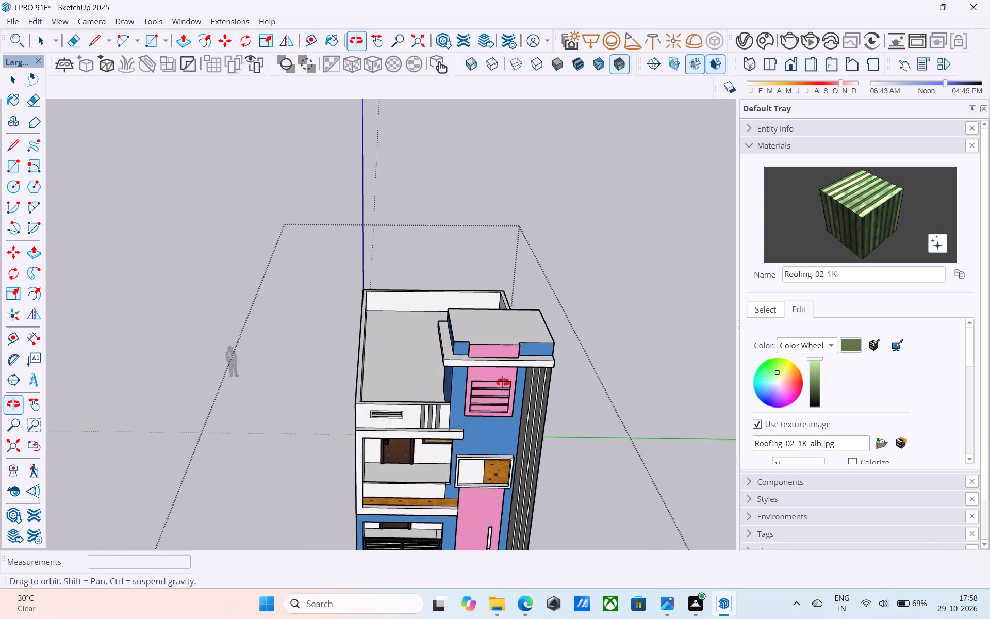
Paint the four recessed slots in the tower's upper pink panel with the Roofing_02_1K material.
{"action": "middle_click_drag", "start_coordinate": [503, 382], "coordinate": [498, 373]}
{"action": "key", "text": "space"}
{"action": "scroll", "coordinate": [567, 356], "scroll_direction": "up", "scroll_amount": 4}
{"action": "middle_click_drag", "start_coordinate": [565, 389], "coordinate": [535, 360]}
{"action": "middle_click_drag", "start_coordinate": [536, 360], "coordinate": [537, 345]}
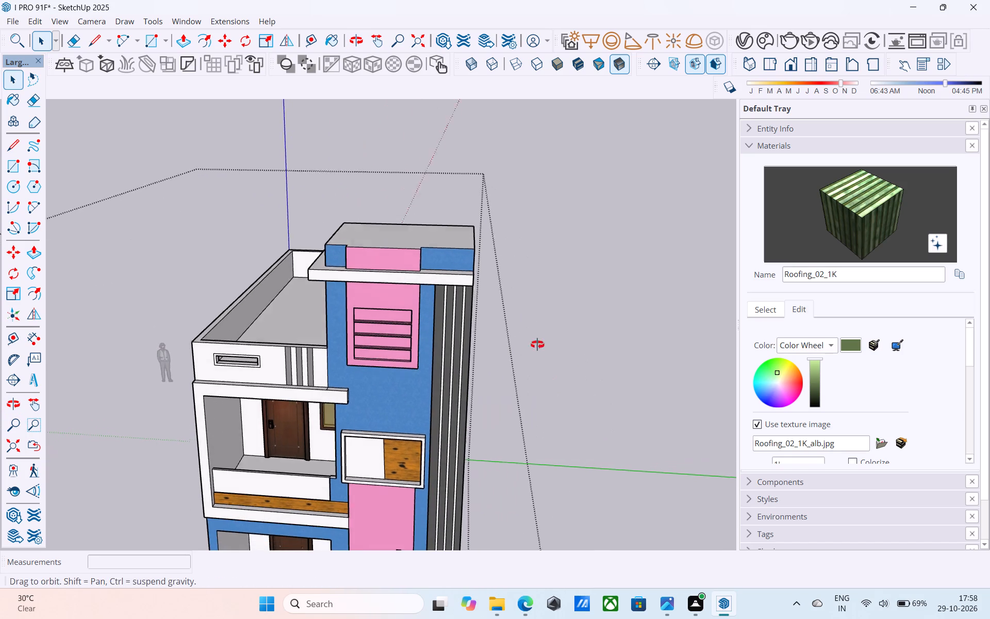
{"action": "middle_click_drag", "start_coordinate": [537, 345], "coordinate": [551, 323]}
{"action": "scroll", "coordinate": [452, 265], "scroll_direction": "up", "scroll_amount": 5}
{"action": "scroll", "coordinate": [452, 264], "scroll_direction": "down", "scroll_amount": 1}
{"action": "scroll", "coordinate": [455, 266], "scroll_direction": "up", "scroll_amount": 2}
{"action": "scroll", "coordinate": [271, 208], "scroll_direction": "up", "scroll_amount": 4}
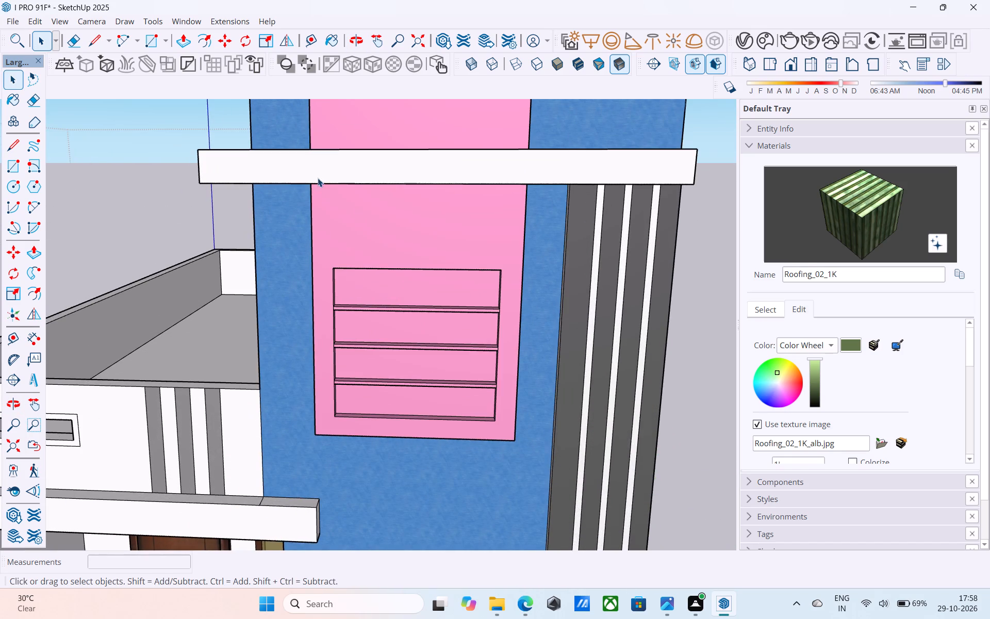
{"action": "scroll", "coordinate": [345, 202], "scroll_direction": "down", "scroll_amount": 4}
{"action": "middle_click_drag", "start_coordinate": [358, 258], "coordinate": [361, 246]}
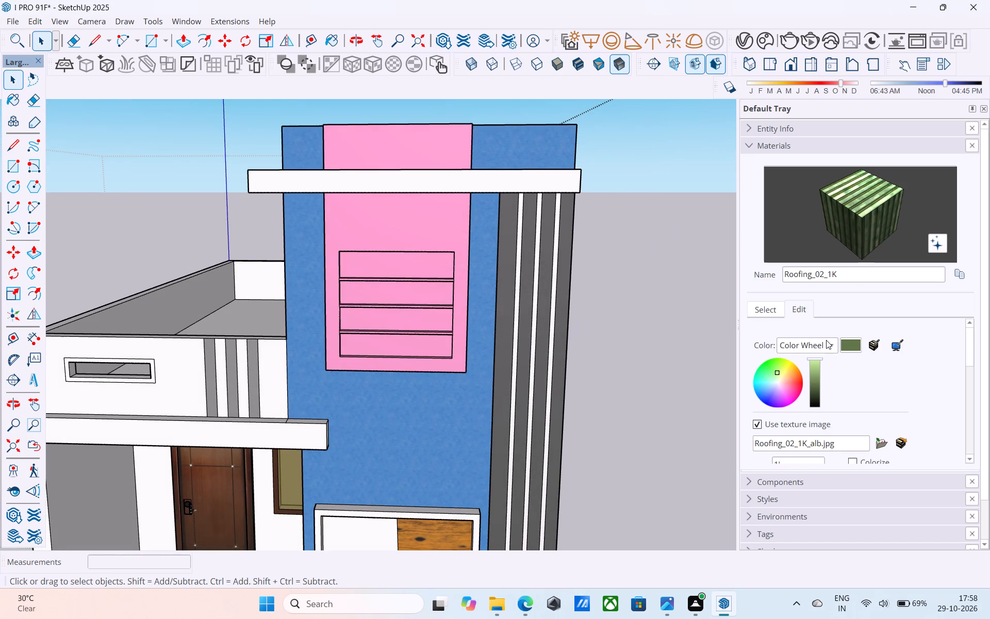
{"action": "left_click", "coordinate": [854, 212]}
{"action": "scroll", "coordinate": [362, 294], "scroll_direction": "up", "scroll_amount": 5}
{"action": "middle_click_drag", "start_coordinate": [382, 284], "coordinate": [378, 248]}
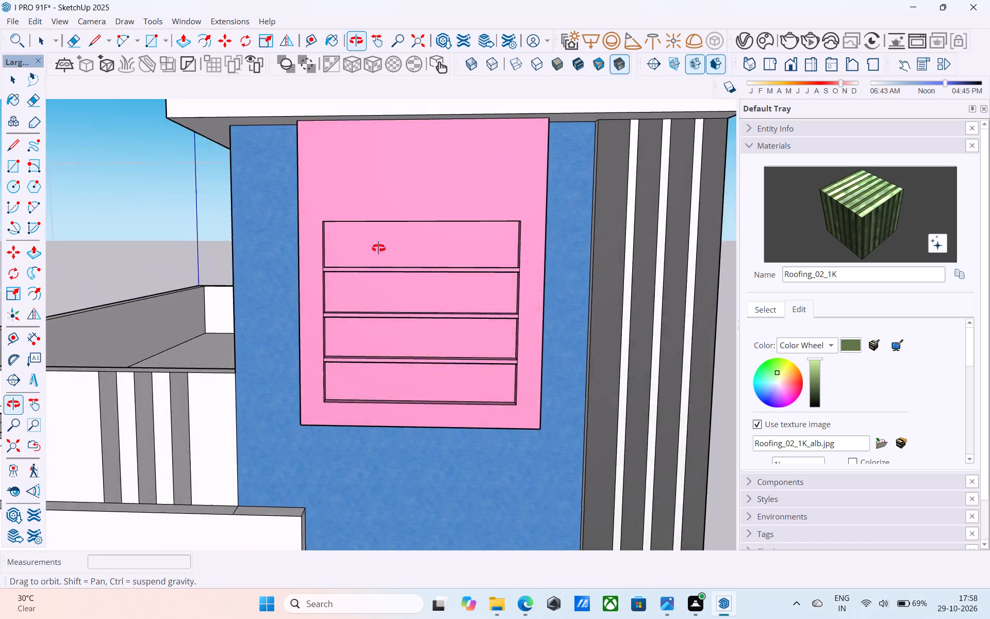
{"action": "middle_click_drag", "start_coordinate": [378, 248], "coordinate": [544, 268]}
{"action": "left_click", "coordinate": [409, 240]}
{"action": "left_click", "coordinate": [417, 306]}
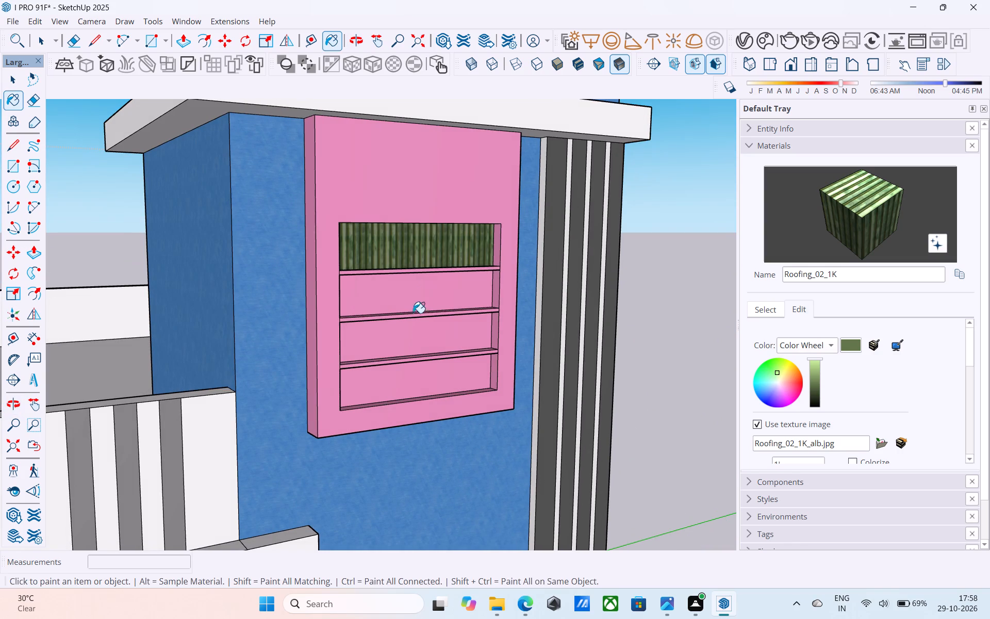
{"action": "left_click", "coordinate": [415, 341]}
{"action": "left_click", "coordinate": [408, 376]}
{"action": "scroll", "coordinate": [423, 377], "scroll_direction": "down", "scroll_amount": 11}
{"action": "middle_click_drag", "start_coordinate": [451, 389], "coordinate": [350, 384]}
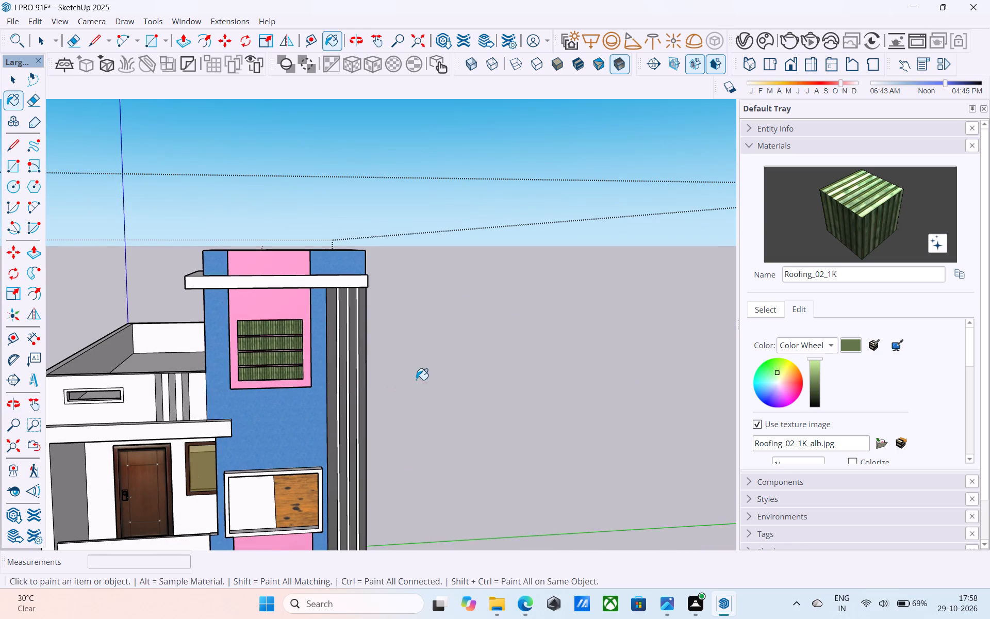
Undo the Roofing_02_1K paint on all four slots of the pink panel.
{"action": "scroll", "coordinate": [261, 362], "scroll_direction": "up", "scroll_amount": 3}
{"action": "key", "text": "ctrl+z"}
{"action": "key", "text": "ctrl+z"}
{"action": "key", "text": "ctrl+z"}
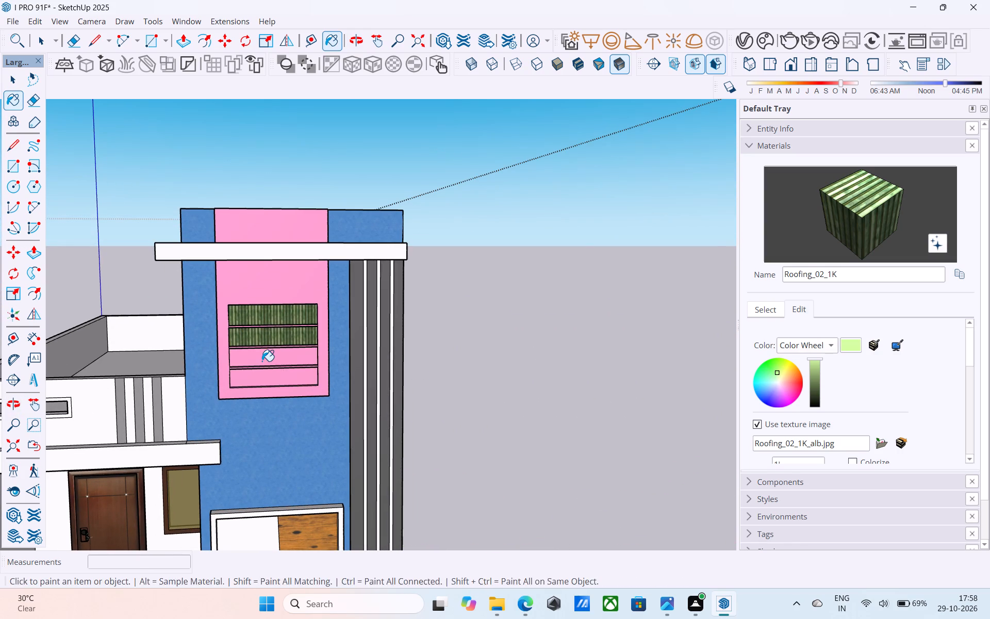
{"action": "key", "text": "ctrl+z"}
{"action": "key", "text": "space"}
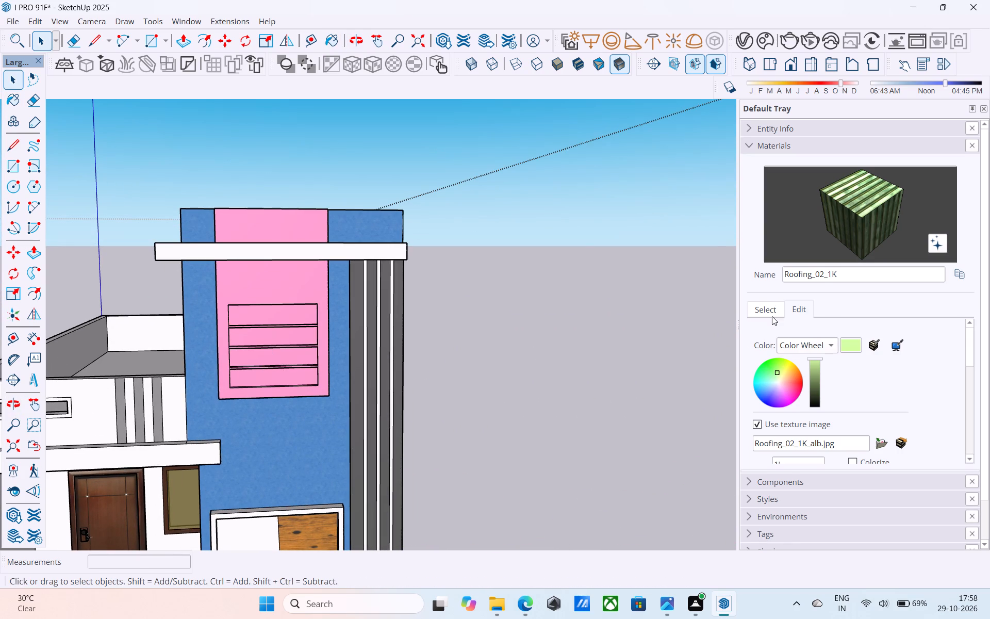
Switch the materials list from Roofing to the In Model materials.
{"action": "left_click", "coordinate": [772, 316]}
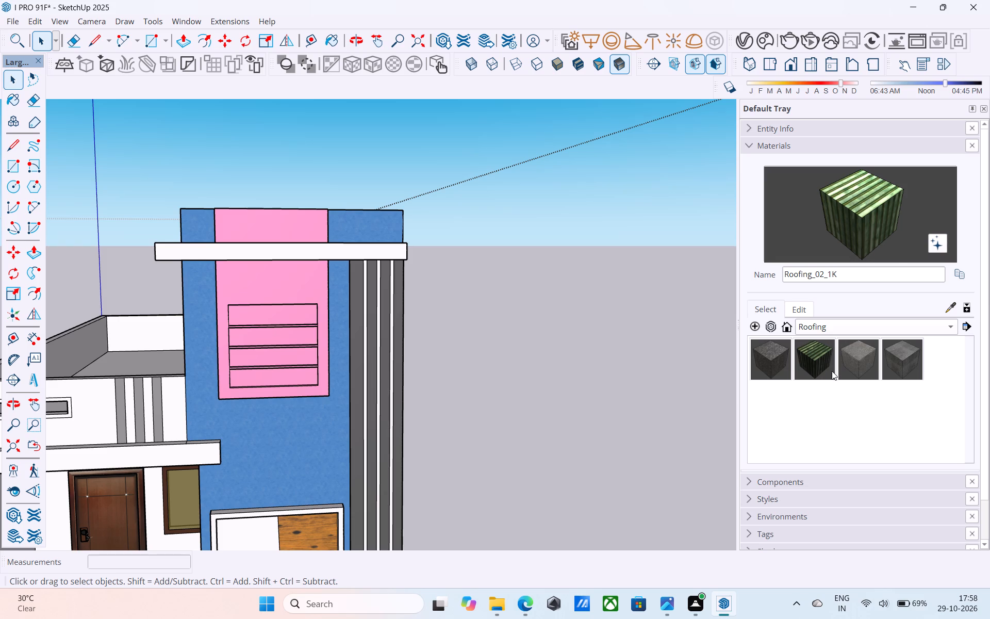
{"action": "left_click", "coordinate": [821, 325]}
{"action": "left_click", "coordinate": [840, 202]}
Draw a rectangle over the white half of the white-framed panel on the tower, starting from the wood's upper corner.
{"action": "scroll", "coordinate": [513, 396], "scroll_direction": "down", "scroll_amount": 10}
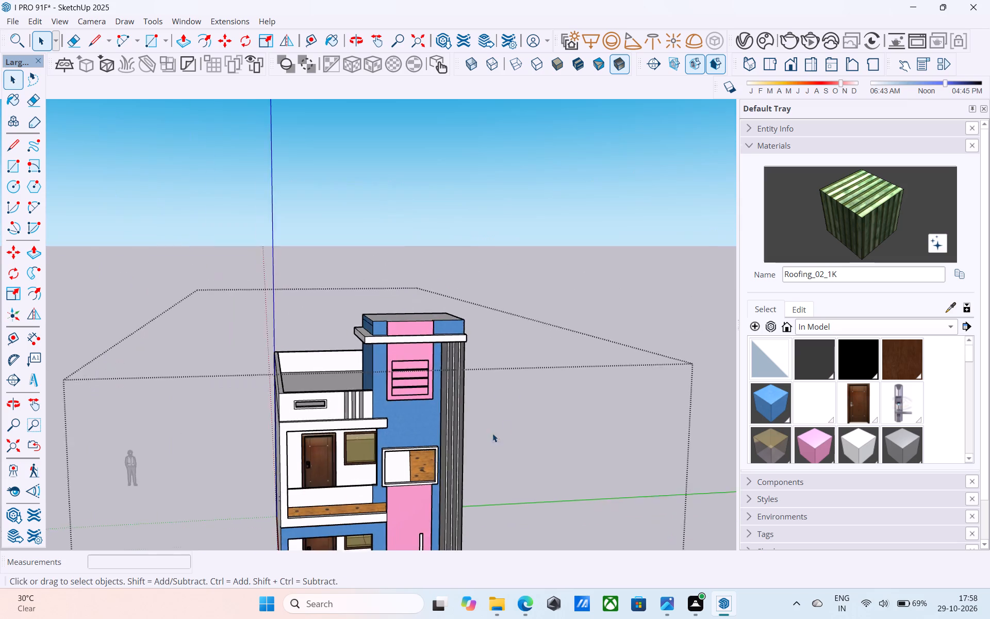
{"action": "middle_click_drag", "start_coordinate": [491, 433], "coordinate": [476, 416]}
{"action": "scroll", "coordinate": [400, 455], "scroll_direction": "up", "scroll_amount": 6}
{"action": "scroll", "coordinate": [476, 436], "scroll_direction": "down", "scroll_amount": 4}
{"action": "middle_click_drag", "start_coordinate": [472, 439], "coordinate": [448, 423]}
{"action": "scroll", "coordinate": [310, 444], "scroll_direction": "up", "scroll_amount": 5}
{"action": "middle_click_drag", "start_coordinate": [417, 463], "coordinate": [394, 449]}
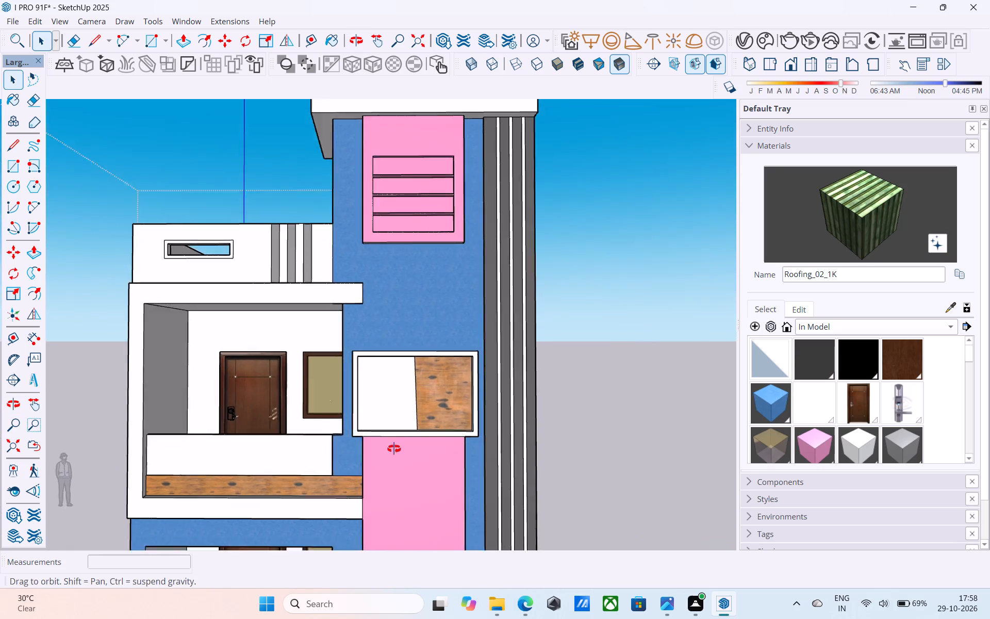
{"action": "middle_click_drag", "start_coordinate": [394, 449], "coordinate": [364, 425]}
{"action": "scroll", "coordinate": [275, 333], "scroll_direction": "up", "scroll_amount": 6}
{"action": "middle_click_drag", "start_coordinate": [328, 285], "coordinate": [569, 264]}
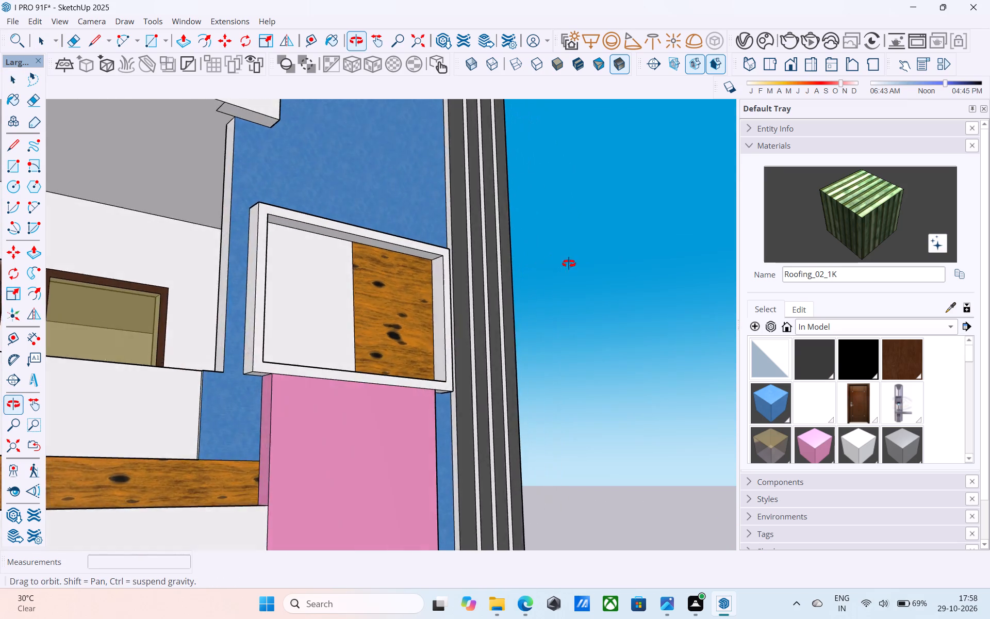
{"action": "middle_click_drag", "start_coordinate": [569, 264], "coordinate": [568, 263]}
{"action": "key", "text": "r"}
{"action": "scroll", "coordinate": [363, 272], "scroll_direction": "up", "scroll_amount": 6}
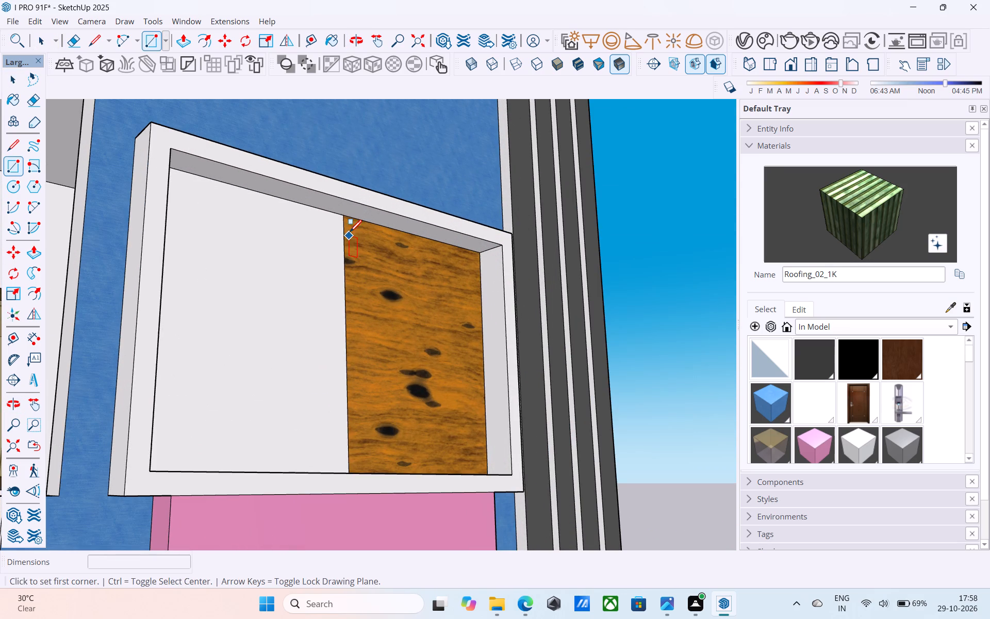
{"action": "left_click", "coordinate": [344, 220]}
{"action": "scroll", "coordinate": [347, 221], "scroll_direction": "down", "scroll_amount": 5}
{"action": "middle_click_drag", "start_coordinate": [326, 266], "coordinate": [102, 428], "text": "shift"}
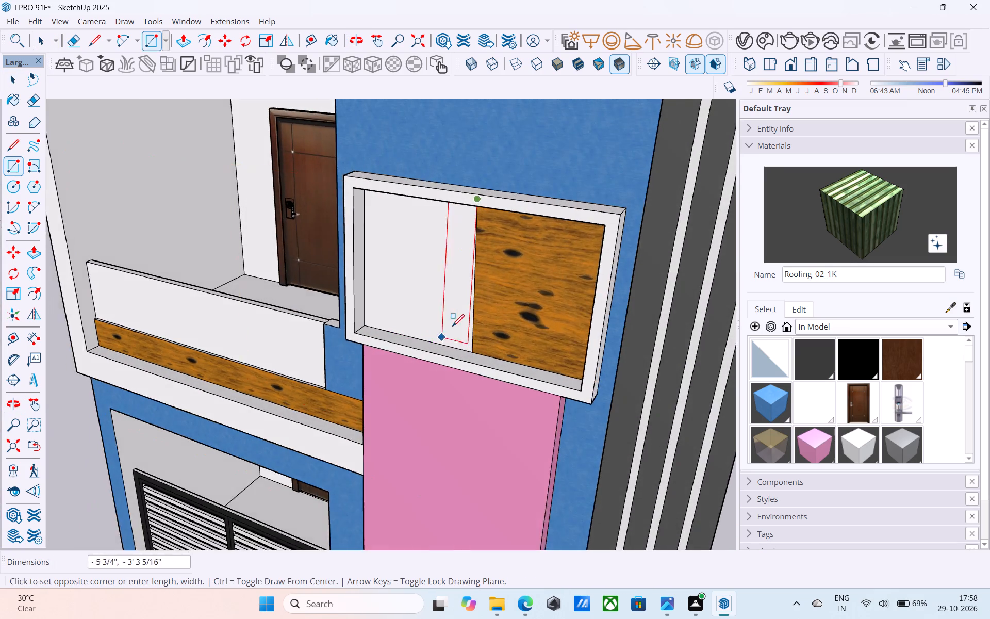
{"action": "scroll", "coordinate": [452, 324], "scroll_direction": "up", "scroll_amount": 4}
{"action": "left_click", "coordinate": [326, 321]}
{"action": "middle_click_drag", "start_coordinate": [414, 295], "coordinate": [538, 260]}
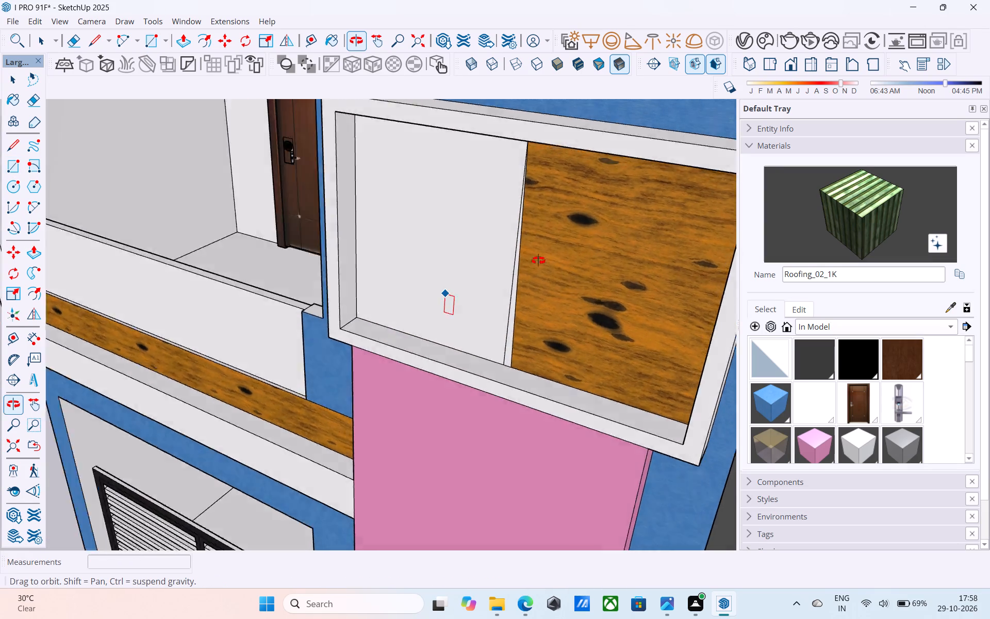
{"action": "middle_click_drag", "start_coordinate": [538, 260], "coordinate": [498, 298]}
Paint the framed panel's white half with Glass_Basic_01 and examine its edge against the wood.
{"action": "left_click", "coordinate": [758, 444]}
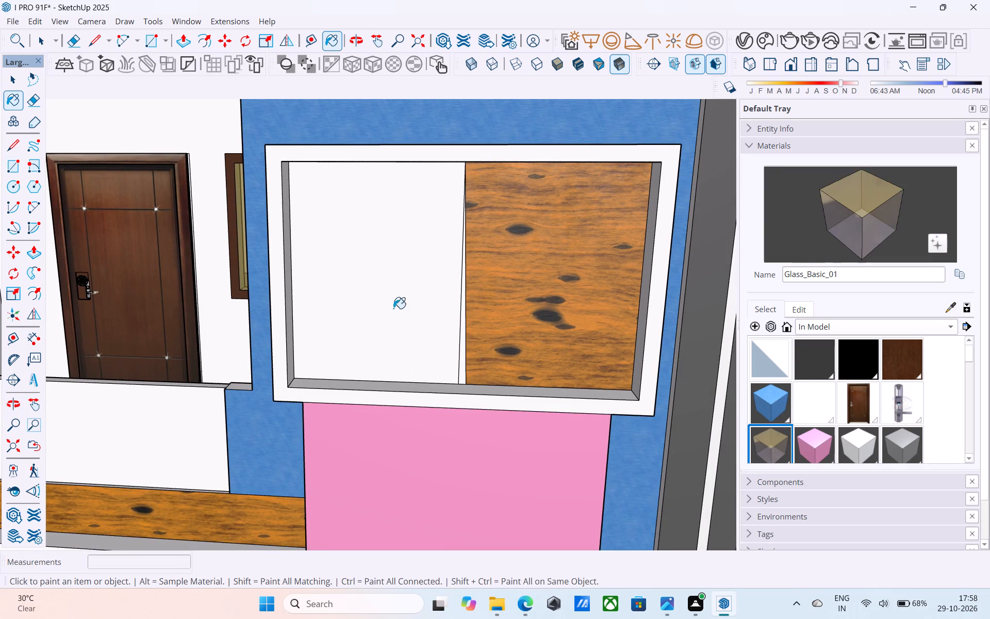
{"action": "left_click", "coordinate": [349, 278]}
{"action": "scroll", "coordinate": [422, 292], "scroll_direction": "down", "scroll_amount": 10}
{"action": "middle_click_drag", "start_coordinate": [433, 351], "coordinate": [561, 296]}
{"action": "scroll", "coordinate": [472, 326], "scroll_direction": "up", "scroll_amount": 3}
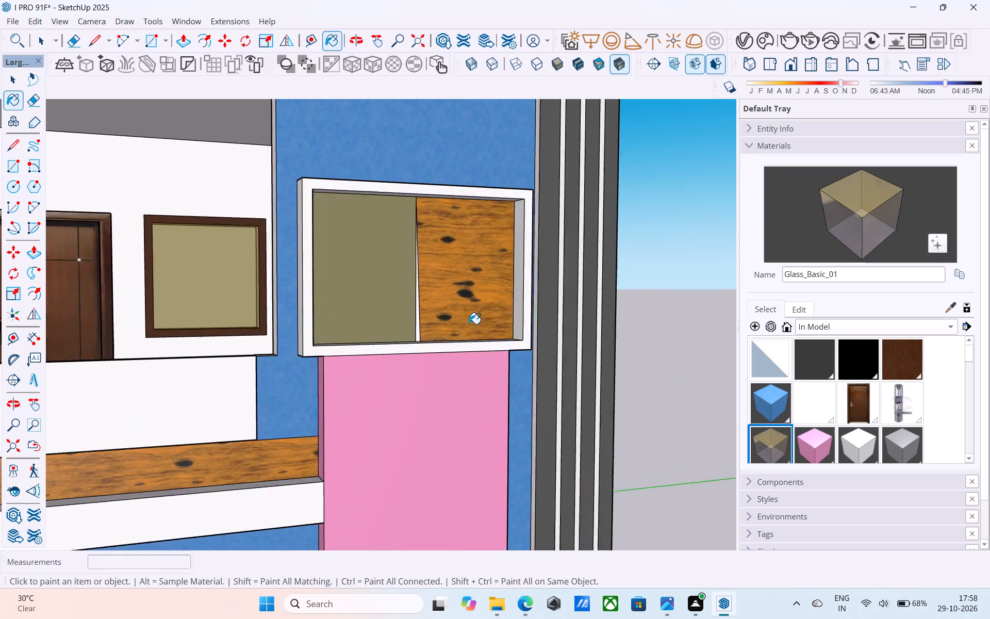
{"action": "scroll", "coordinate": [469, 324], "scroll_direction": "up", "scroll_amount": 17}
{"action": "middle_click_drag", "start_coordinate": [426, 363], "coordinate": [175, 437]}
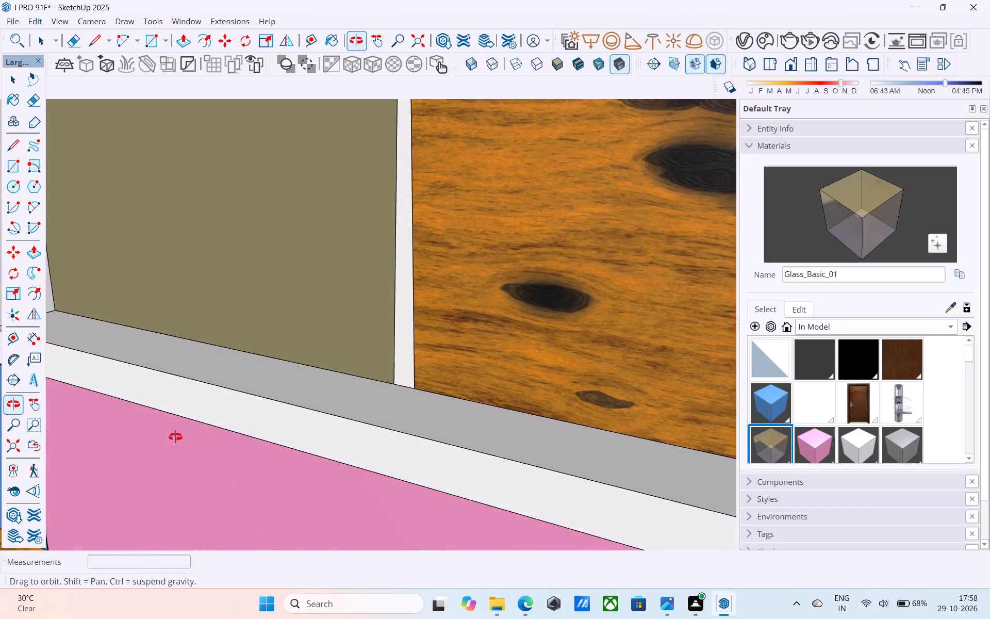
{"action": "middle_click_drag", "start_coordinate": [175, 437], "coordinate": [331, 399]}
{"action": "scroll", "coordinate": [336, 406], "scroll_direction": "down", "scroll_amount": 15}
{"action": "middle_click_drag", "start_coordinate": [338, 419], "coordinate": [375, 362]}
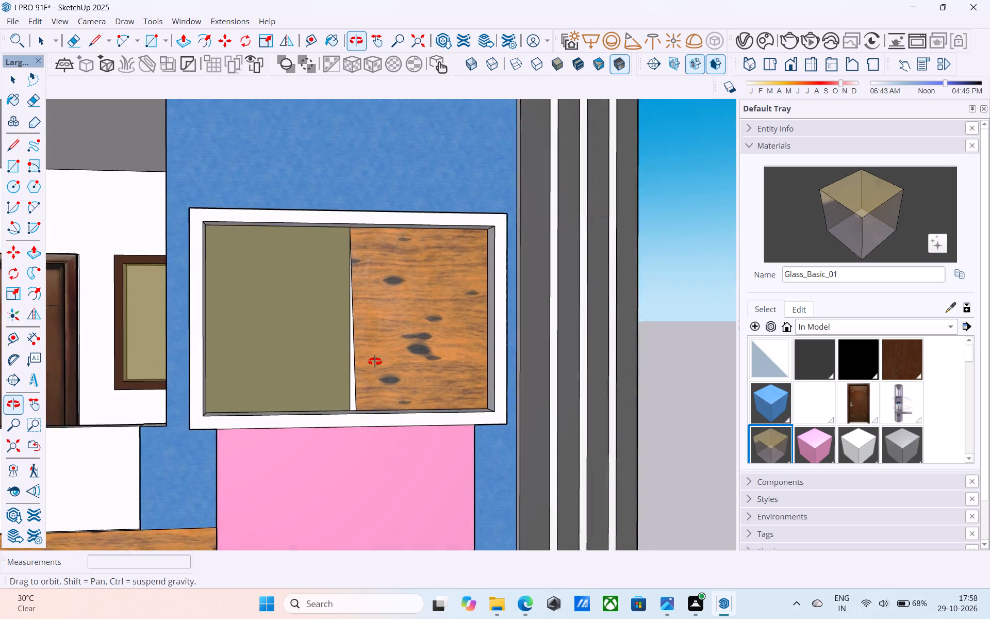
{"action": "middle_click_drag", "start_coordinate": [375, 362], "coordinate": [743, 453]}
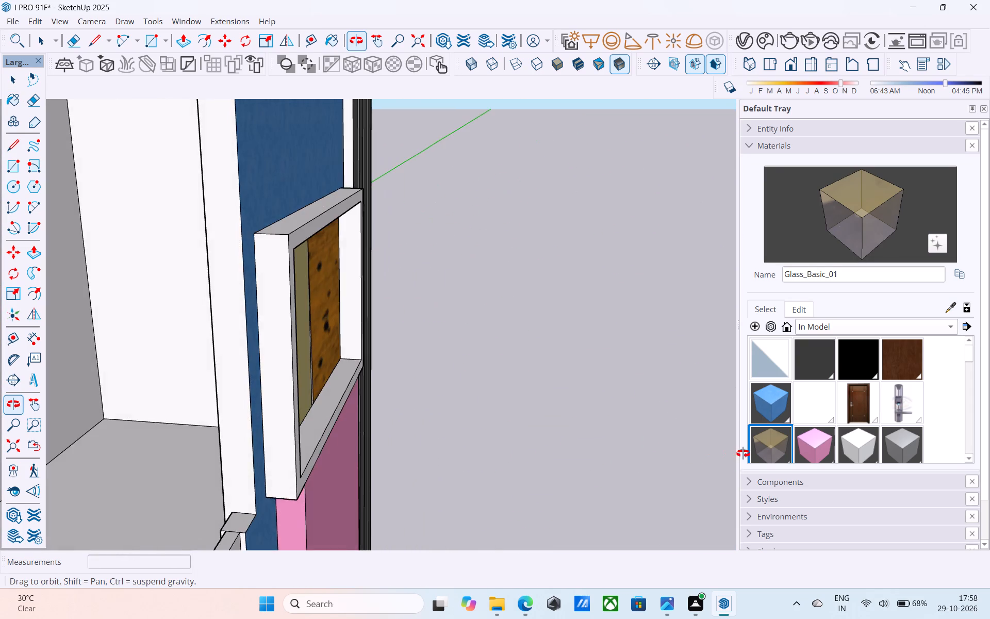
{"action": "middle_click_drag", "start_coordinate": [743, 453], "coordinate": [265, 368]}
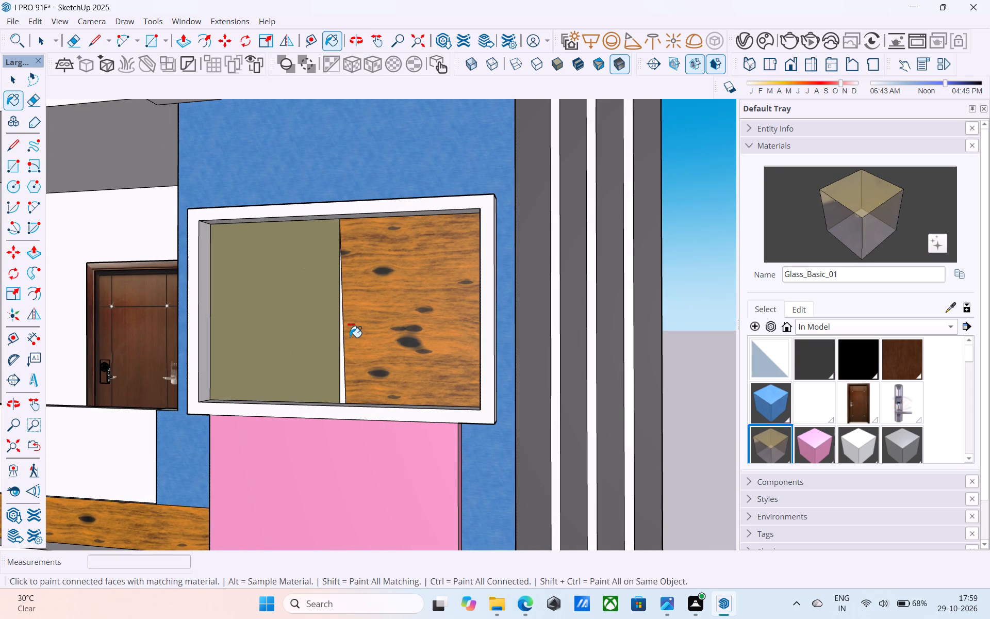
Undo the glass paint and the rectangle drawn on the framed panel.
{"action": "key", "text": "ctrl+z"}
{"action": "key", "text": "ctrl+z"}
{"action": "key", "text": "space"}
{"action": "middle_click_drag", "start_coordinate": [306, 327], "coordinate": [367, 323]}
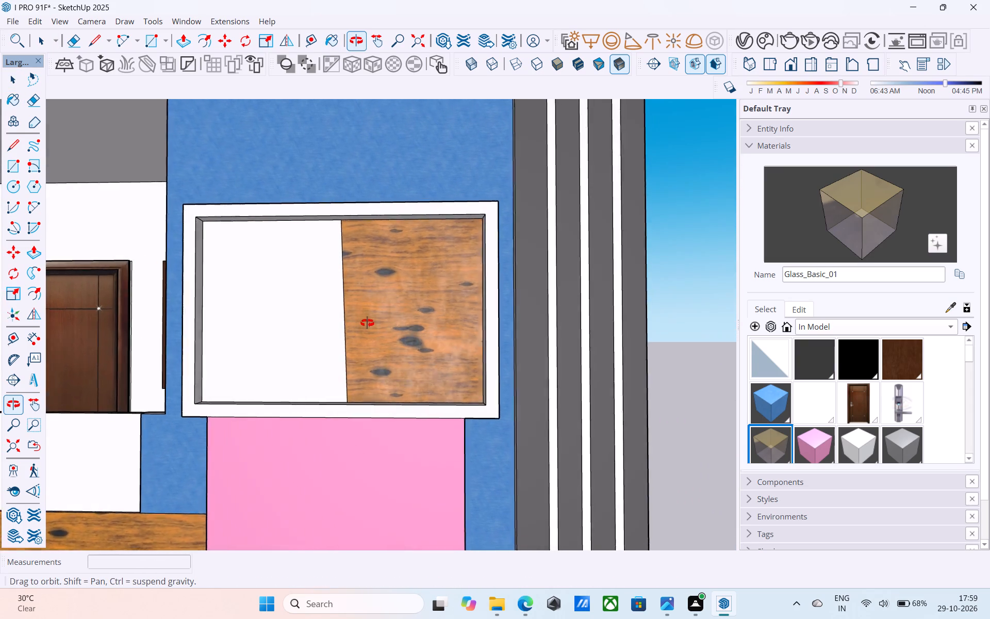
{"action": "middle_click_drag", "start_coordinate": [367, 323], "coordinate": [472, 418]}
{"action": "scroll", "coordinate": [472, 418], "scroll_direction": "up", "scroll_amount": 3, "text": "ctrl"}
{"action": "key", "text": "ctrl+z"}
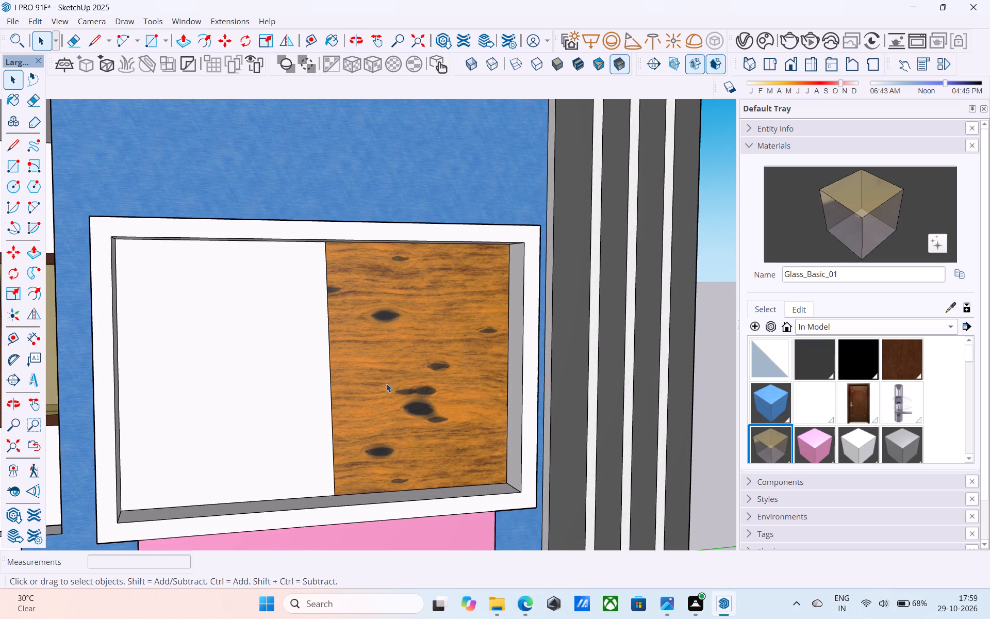
Erase the slanted dividing line between the white and wood halves of the framed panel.
{"action": "key", "text": "space"}
{"action": "key", "text": "e"}
{"action": "left_click_drag", "start_coordinate": [365, 371], "coordinate": [311, 366]}
{"action": "key", "text": "space"}
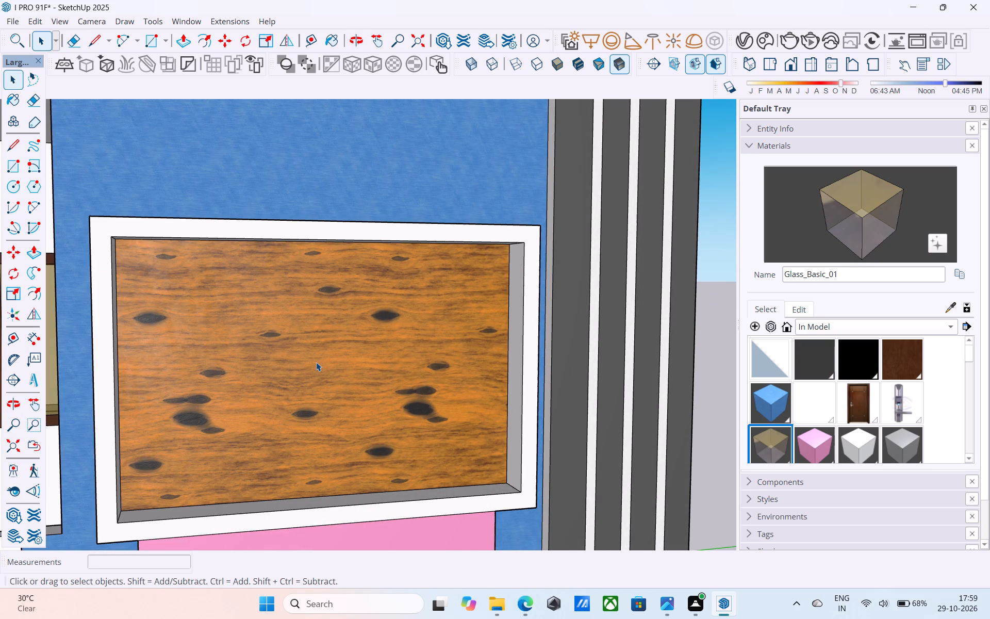
Draw a vertical dividing line about 3' 7 15/16" long across the middle of the framed wood panel, from bottom edge to top edge.
{"action": "key", "text": "l"}
{"action": "middle_click", "coordinate": [335, 415]}
{"action": "left_click", "coordinate": [331, 493]}
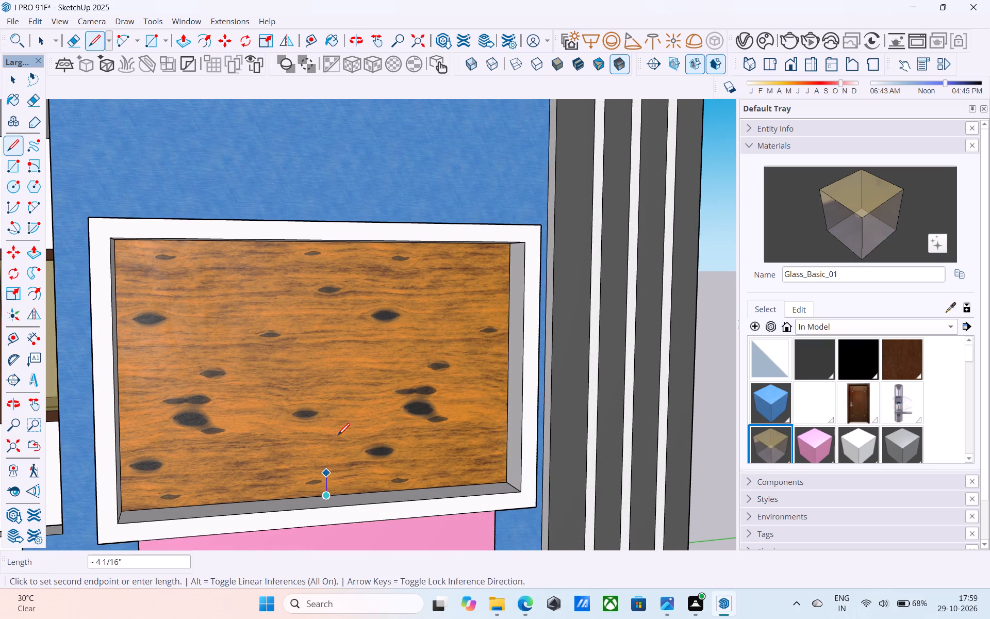
{"action": "middle_click_drag", "start_coordinate": [346, 425], "coordinate": [338, 364], "text": "shift"}
{"action": "left_click", "coordinate": [342, 354]}
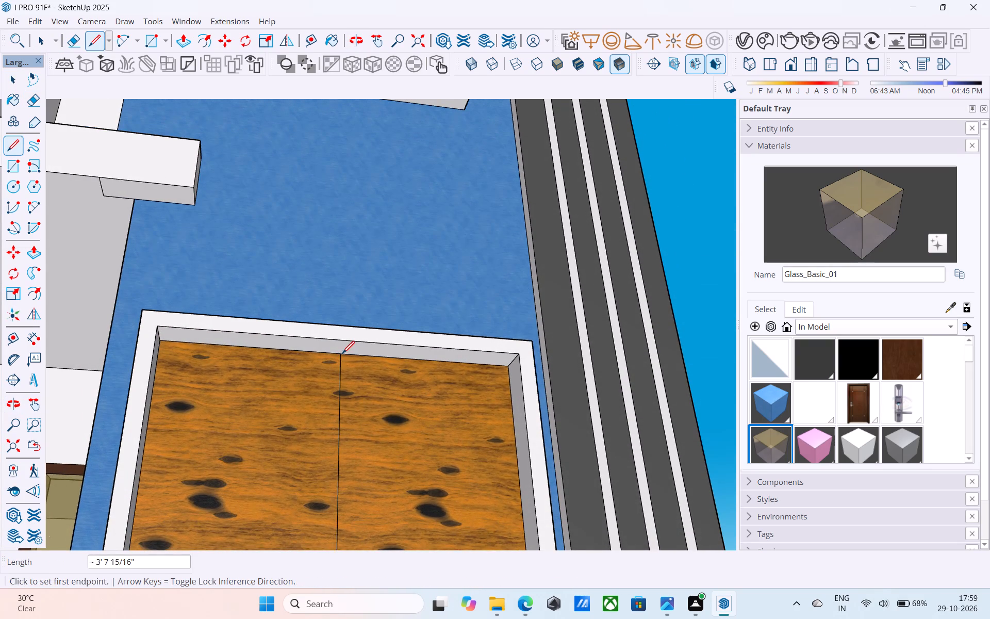
Reset the framed panel's left half to the Default material, and paint it with Glass_Basic_01.
{"action": "scroll", "coordinate": [342, 354], "scroll_direction": "down", "scroll_amount": 10}
{"action": "left_click", "coordinate": [765, 367]}
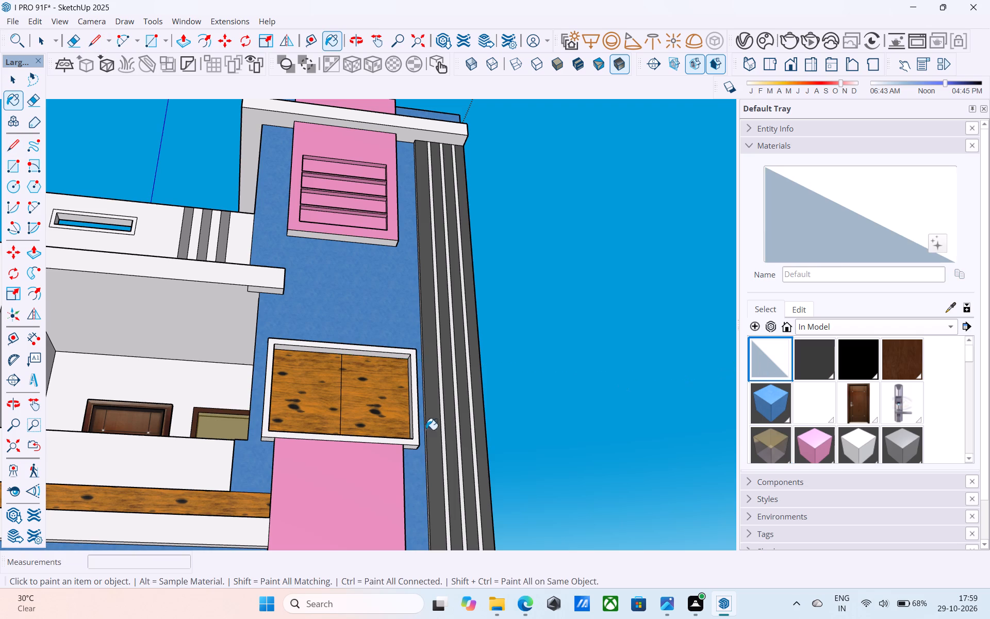
{"action": "left_click", "coordinate": [315, 419]}
{"action": "left_click", "coordinate": [783, 458]}
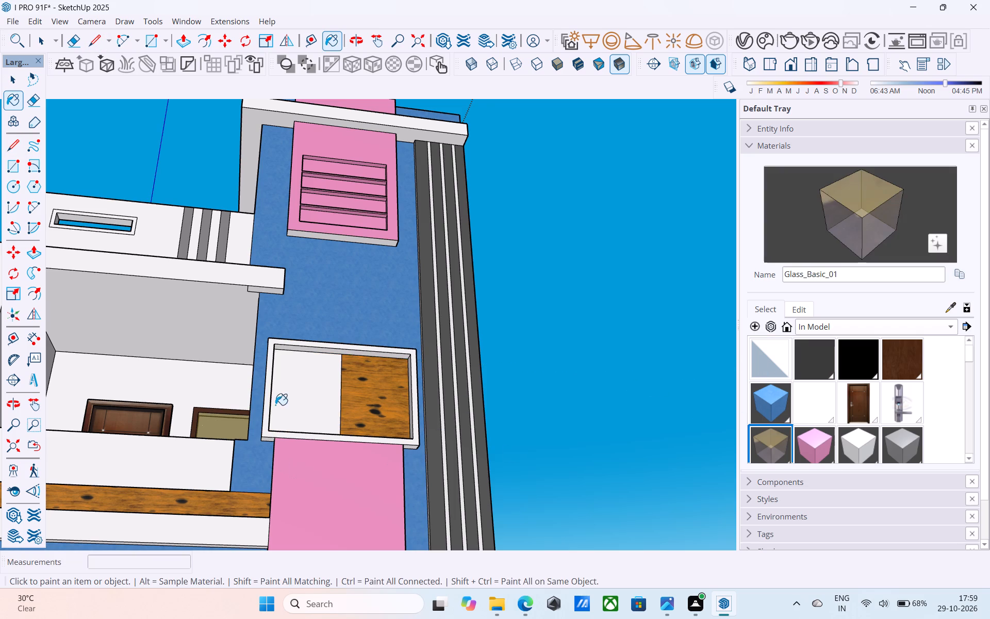
{"action": "left_click", "coordinate": [275, 405]}
{"action": "key", "text": "space"}
Examine the whole front elevation with the half-glass, half-wood panel from a distance.
{"action": "scroll", "coordinate": [341, 352], "scroll_direction": "down", "scroll_amount": 6}
{"action": "middle_click_drag", "start_coordinate": [340, 351], "coordinate": [319, 434]}
{"action": "scroll", "coordinate": [309, 360], "scroll_direction": "down", "scroll_amount": 6}
{"action": "scroll", "coordinate": [352, 336], "scroll_direction": "down", "scroll_amount": 2}
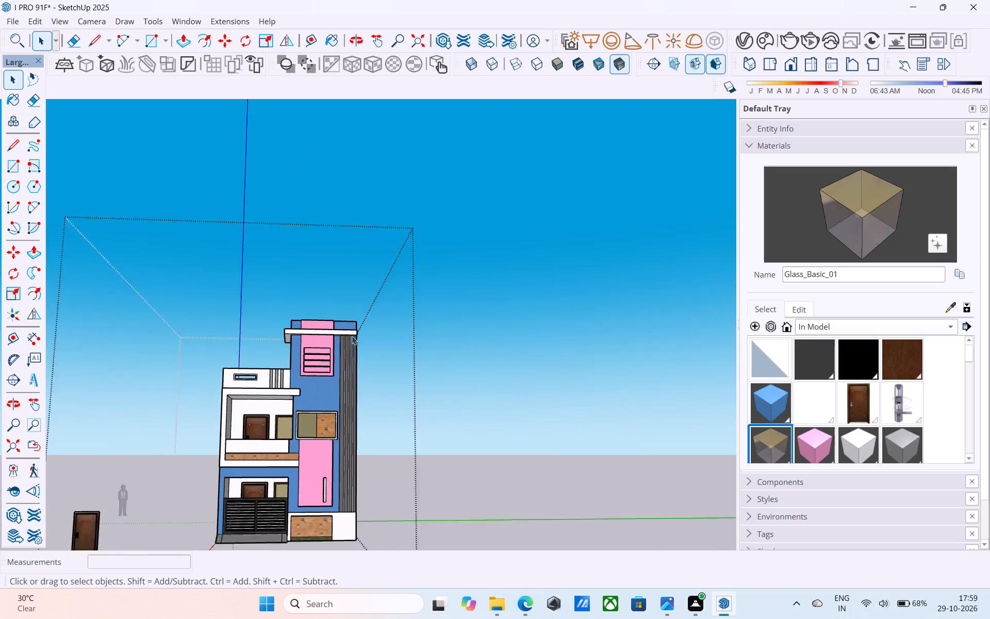
{"action": "scroll", "coordinate": [352, 336], "scroll_direction": "down", "scroll_amount": 4}
{"action": "middle_click_drag", "start_coordinate": [336, 386], "coordinate": [336, 403]}
{"action": "scroll", "coordinate": [312, 392], "scroll_direction": "up", "scroll_amount": 14}
{"action": "scroll", "coordinate": [329, 400], "scroll_direction": "down", "scroll_amount": 4}
{"action": "middle_click_drag", "start_coordinate": [319, 397], "coordinate": [317, 423]}
Draw four rectangles about 3' 11 13/16" wide and 10 to 11 inches tall, covering the four slots in the tower's upper pink panel.
{"action": "scroll", "coordinate": [307, 410], "scroll_direction": "up", "scroll_amount": 5}
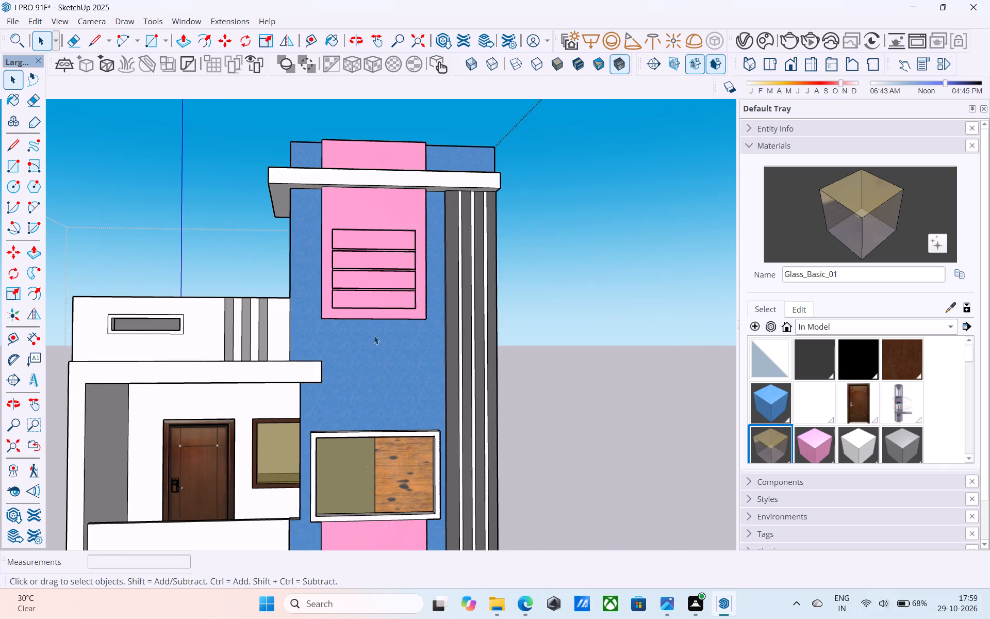
{"action": "middle_click", "coordinate": [371, 332]}
{"action": "middle_click_drag", "start_coordinate": [374, 336], "coordinate": [362, 346]}
{"action": "scroll", "coordinate": [345, 290], "scroll_direction": "up", "scroll_amount": 6}
{"action": "key", "text": "r"}
{"action": "scroll", "coordinate": [335, 288], "scroll_direction": "up", "scroll_amount": 7}
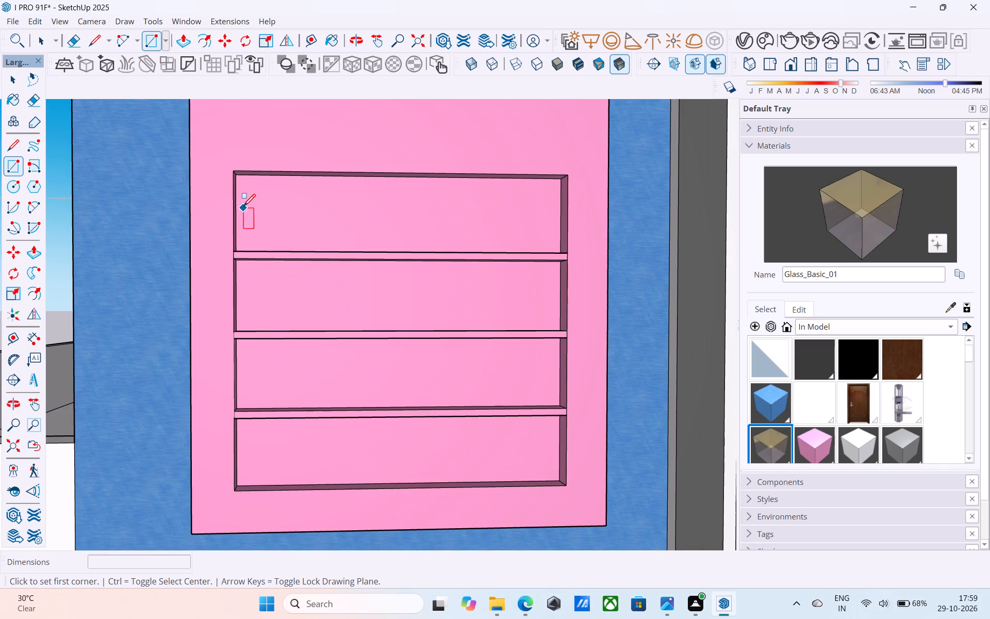
{"action": "left_click", "coordinate": [235, 177]}
{"action": "left_click", "coordinate": [571, 249]}
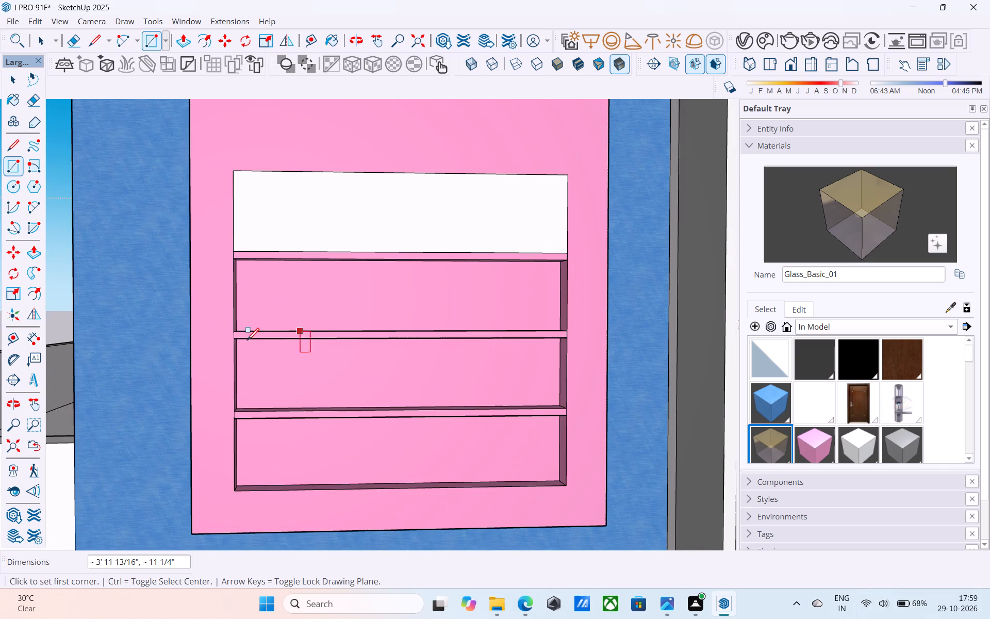
{"action": "left_click", "coordinate": [233, 262]}
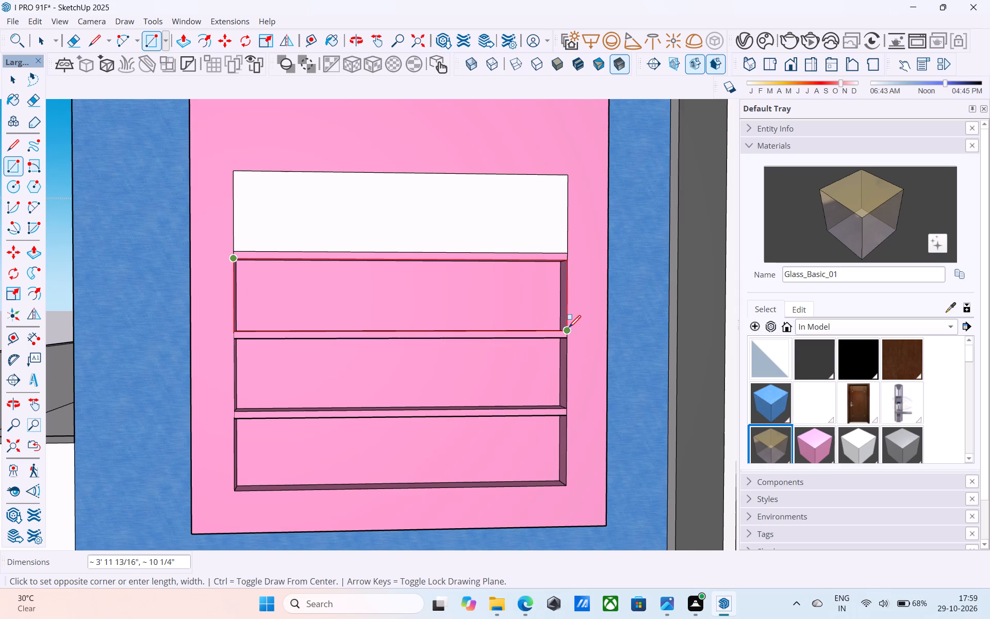
{"action": "left_click", "coordinate": [568, 329]}
{"action": "left_click", "coordinate": [236, 339]}
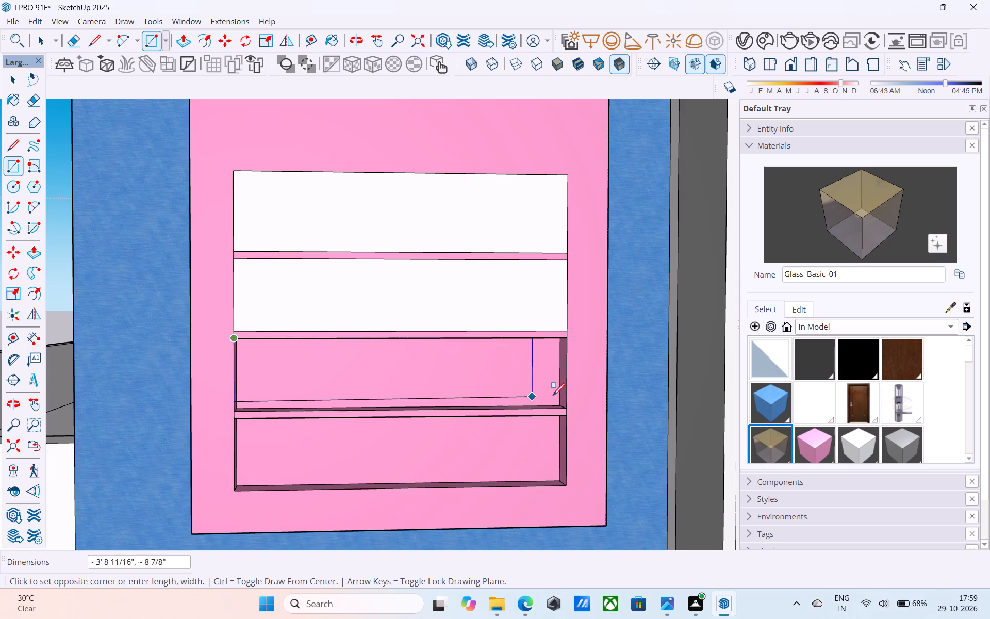
{"action": "left_click", "coordinate": [569, 405]}
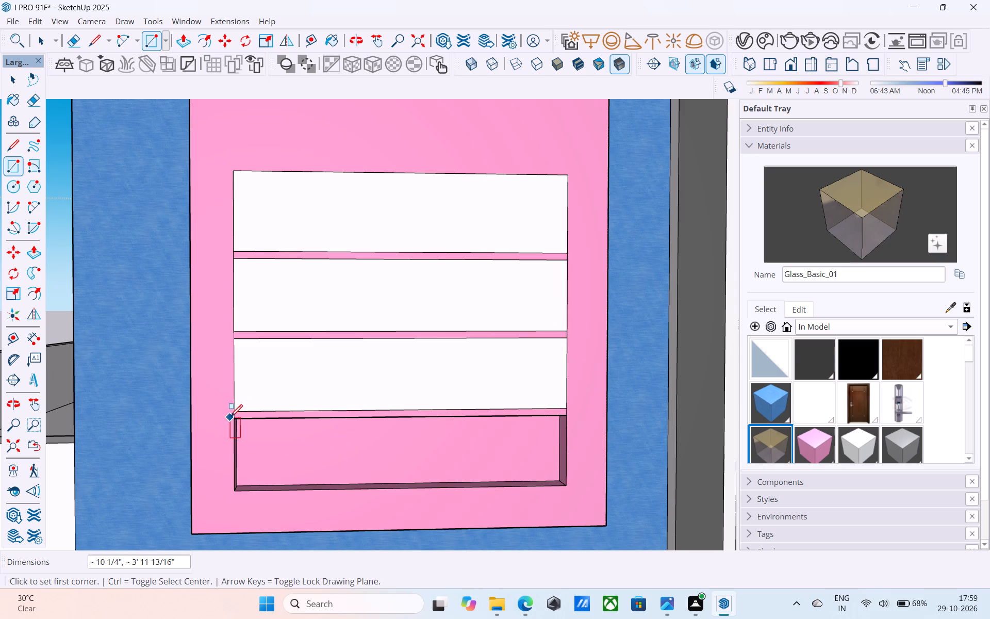
{"action": "left_click", "coordinate": [234, 418]}
{"action": "left_click", "coordinate": [567, 479]}
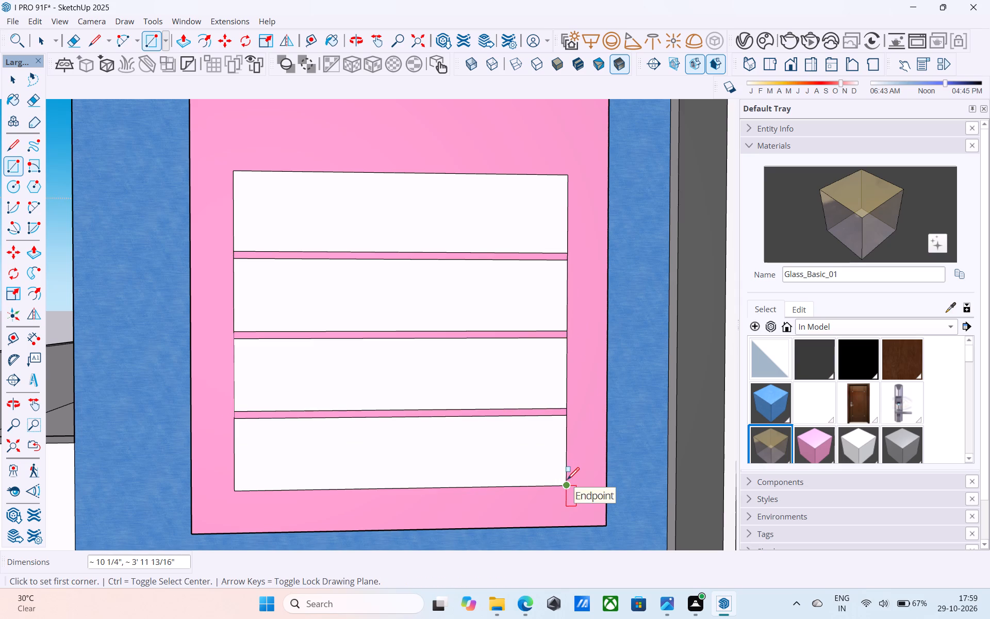
Paint the four new slot faces with Glass_Basic_1 from the Glass materials collection.
{"action": "scroll", "coordinate": [804, 422], "scroll_direction": "down", "scroll_amount": 4}
{"action": "scroll", "coordinate": [817, 412], "scroll_direction": "up", "scroll_amount": 4}
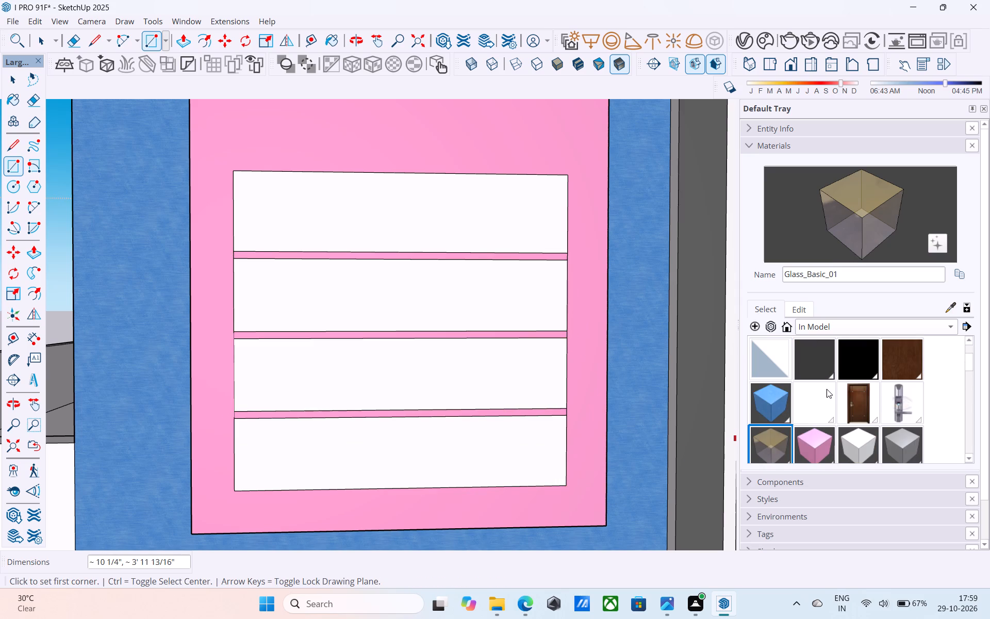
{"action": "scroll", "coordinate": [827, 389], "scroll_direction": "up", "scroll_amount": 2}
{"action": "left_click", "coordinate": [815, 326]}
{"action": "left_click", "coordinate": [824, 389]}
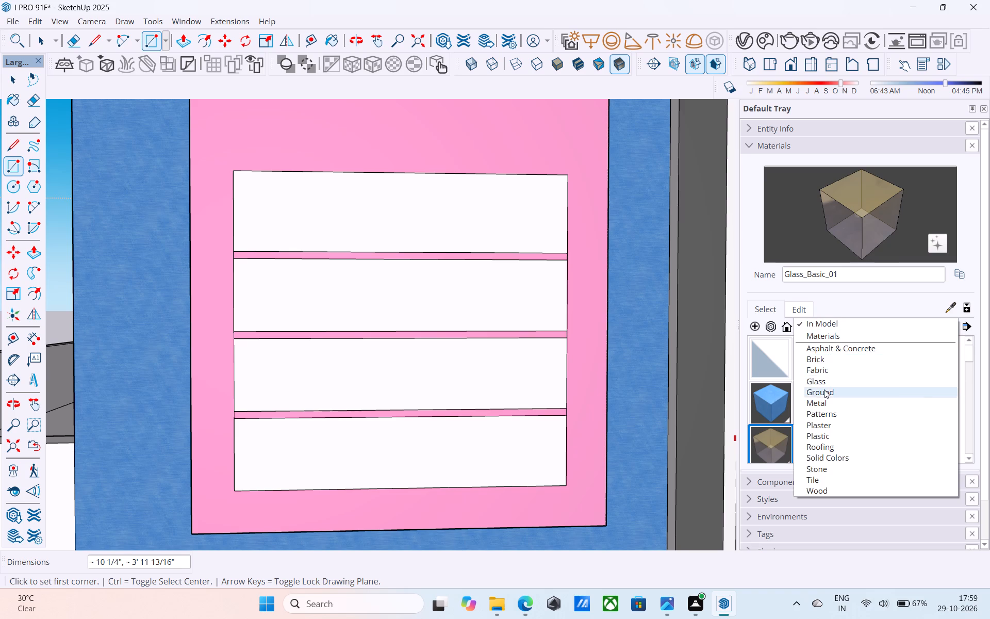
{"action": "left_click", "coordinate": [830, 333]}
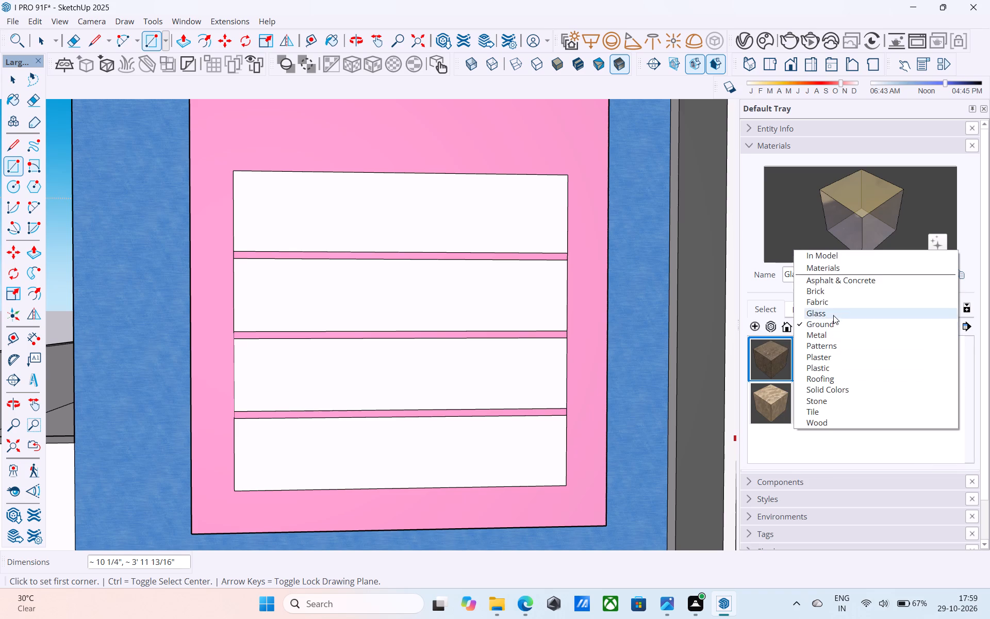
{"action": "left_click", "coordinate": [833, 315]}
{"action": "left_click", "coordinate": [767, 355]}
{"action": "left_click_drag", "start_coordinate": [495, 218], "coordinate": [494, 224]}
{"action": "left_click", "coordinate": [477, 287]}
{"action": "left_click", "coordinate": [464, 353]}
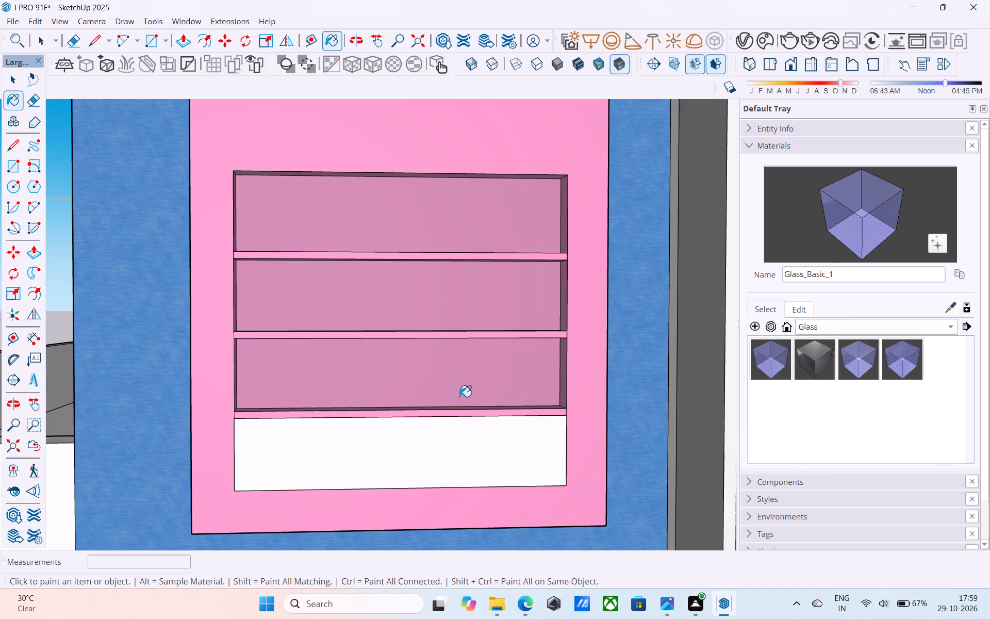
{"action": "left_click", "coordinate": [456, 407]}
{"action": "left_click", "coordinate": [450, 428]}
Shift the Glass_Basic_1 material's colour towards green and set its opacity to 55.
{"action": "scroll", "coordinate": [451, 446], "scroll_direction": "down", "scroll_amount": 7}
{"action": "middle_click_drag", "start_coordinate": [458, 449], "coordinate": [572, 432]}
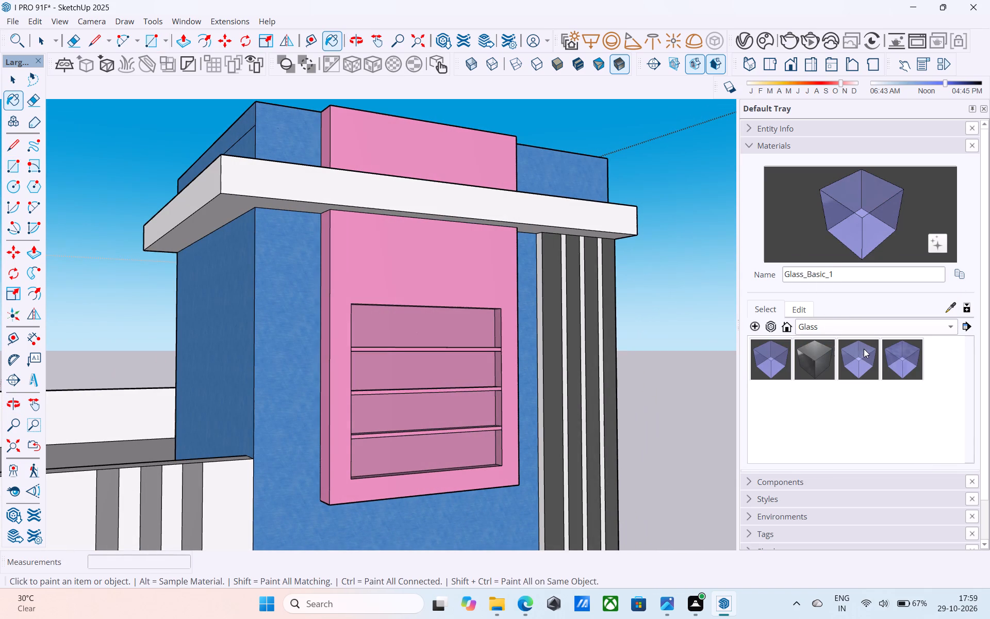
{"action": "left_click", "coordinate": [806, 307]}
{"action": "left_click", "coordinate": [791, 360]}
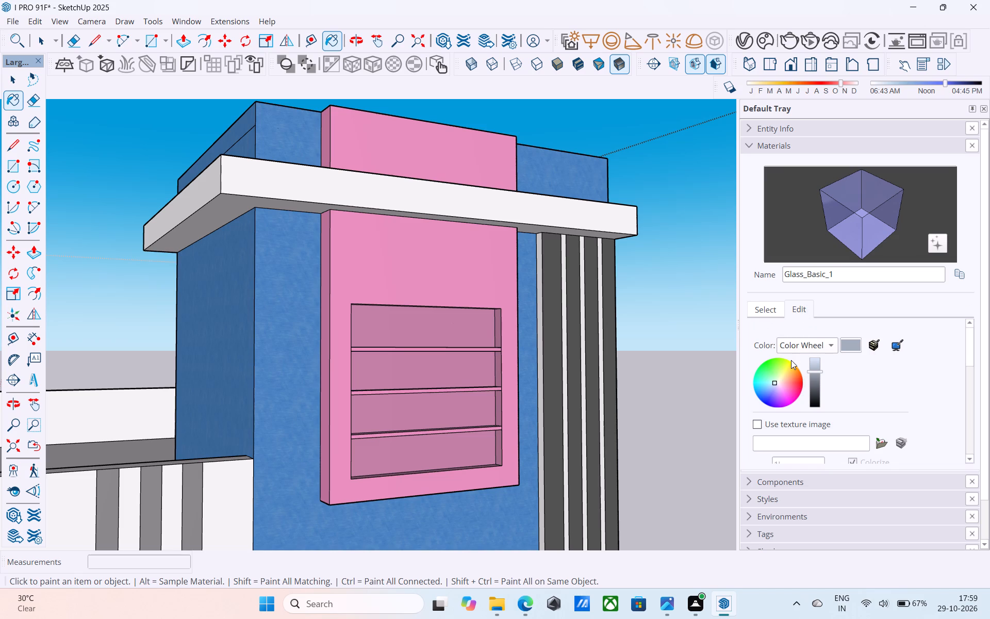
{"action": "left_click_drag", "start_coordinate": [778, 380], "coordinate": [766, 364]}
{"action": "scroll", "coordinate": [822, 355], "scroll_direction": "down", "scroll_amount": 3}
{"action": "left_click_drag", "start_coordinate": [782, 417], "coordinate": [807, 415]}
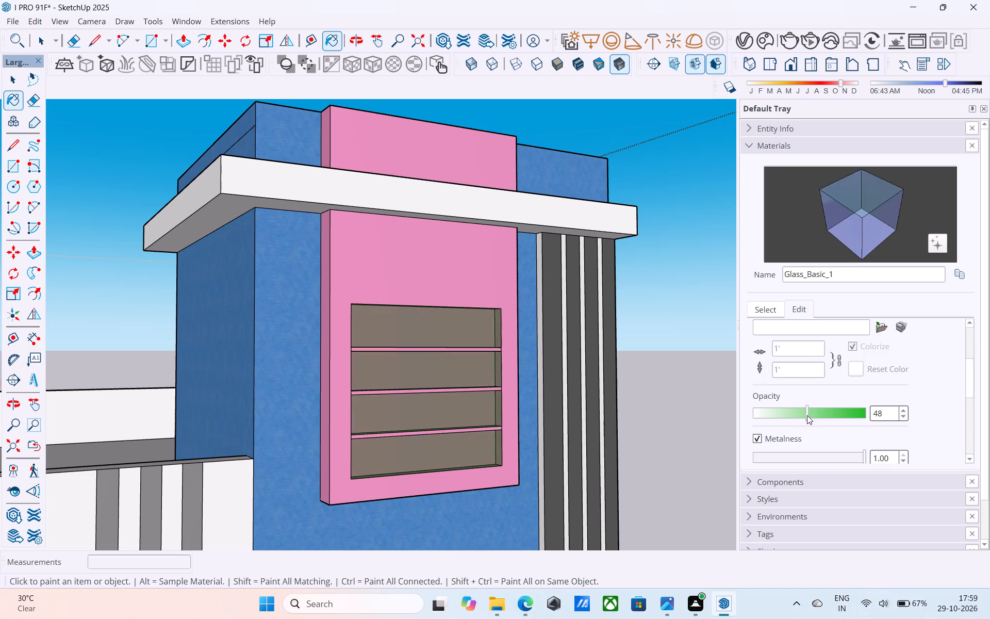
{"action": "left_click_drag", "start_coordinate": [807, 415], "coordinate": [814, 413]}
Leave the house group and save the model.
{"action": "scroll", "coordinate": [598, 406], "scroll_direction": "down", "scroll_amount": 4}
{"action": "middle_click_drag", "start_coordinate": [596, 405], "coordinate": [470, 383]}
{"action": "scroll", "coordinate": [464, 364], "scroll_direction": "down", "scroll_amount": 11}
{"action": "middle_click_drag", "start_coordinate": [453, 374], "coordinate": [457, 351]}
{"action": "scroll", "coordinate": [457, 353], "scroll_direction": "up", "scroll_amount": 4}
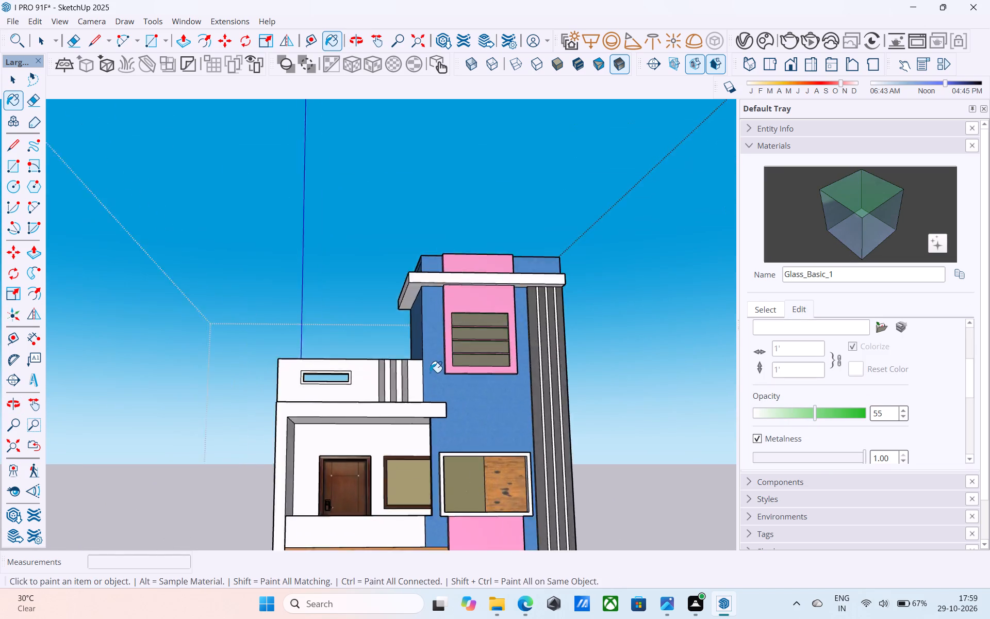
{"action": "scroll", "coordinate": [430, 372], "scroll_direction": "down", "scroll_amount": 13}
{"action": "middle_click_drag", "start_coordinate": [487, 381], "coordinate": [479, 432]}
{"action": "scroll", "coordinate": [480, 427], "scroll_direction": "up", "scroll_amount": 4}
{"action": "key", "text": "space"}
{"action": "left_click", "coordinate": [604, 391]}
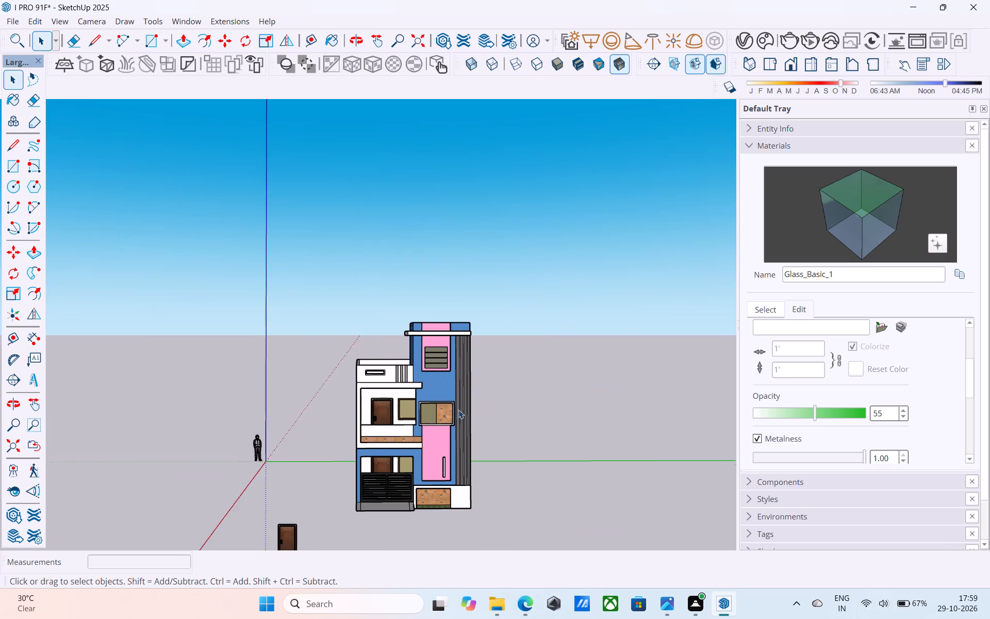
{"action": "scroll", "coordinate": [456, 409], "scroll_direction": "up", "scroll_amount": 7}
{"action": "key", "text": "ctrl+s"}
Examine the house's front elevation up close and from a front corner angle.
{"action": "left_click", "coordinate": [447, 400]}
{"action": "scroll", "coordinate": [442, 404], "scroll_direction": "down", "scroll_amount": 4}
{"action": "middle_click_drag", "start_coordinate": [443, 406], "coordinate": [486, 350]}
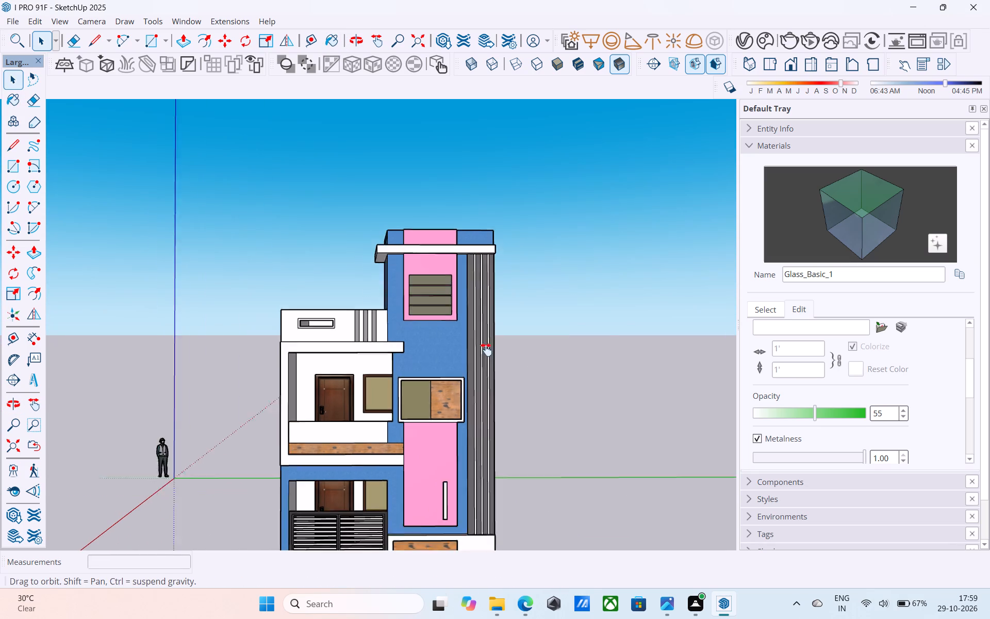
{"action": "middle_click_drag", "start_coordinate": [486, 350], "coordinate": [499, 331]}
{"action": "scroll", "coordinate": [480, 406], "scroll_direction": "up", "scroll_amount": 4}
{"action": "middle_click_drag", "start_coordinate": [477, 408], "coordinate": [467, 379], "text": "shift"}
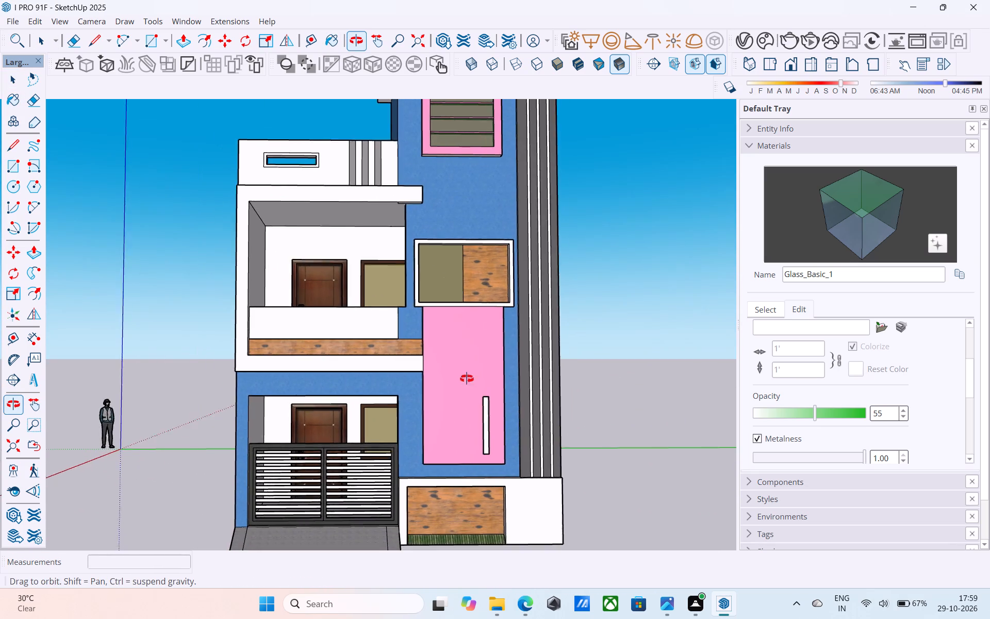
{"action": "middle_click_drag", "start_coordinate": [467, 379], "coordinate": [539, 429], "text": "shift"}
{"action": "scroll", "coordinate": [539, 429], "scroll_direction": "down", "scroll_amount": 1}
{"action": "middle_click_drag", "start_coordinate": [539, 429], "coordinate": [487, 293], "text": "shift"}
{"action": "middle_click_drag", "start_coordinate": [490, 340], "coordinate": [483, 411]}
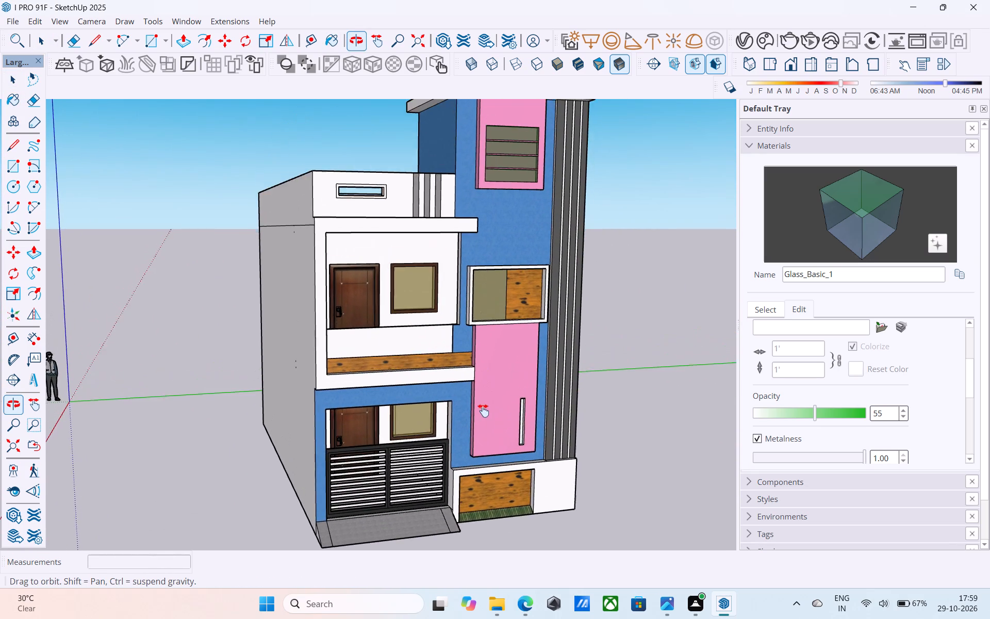
{"action": "middle_click_drag", "start_coordinate": [483, 411], "coordinate": [476, 431]}
{"action": "scroll", "coordinate": [476, 432], "scroll_direction": "down", "scroll_amount": 2}
{"action": "middle_click", "coordinate": [476, 432], "text": "shift"}
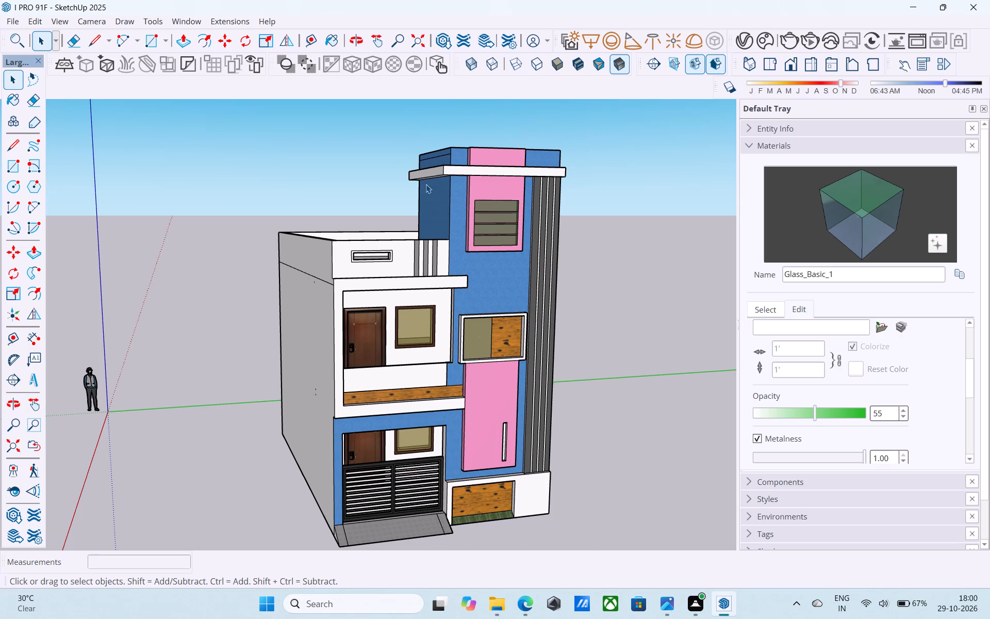
Erase the stray line across the side face of the tower's parapet inside the house group, and save the model.
{"action": "scroll", "coordinate": [428, 158], "scroll_direction": "up", "scroll_amount": 3}
{"action": "key", "text": "e"}
{"action": "scroll", "coordinate": [431, 158], "scroll_direction": "up", "scroll_amount": 2}
{"action": "key", "text": "space"}
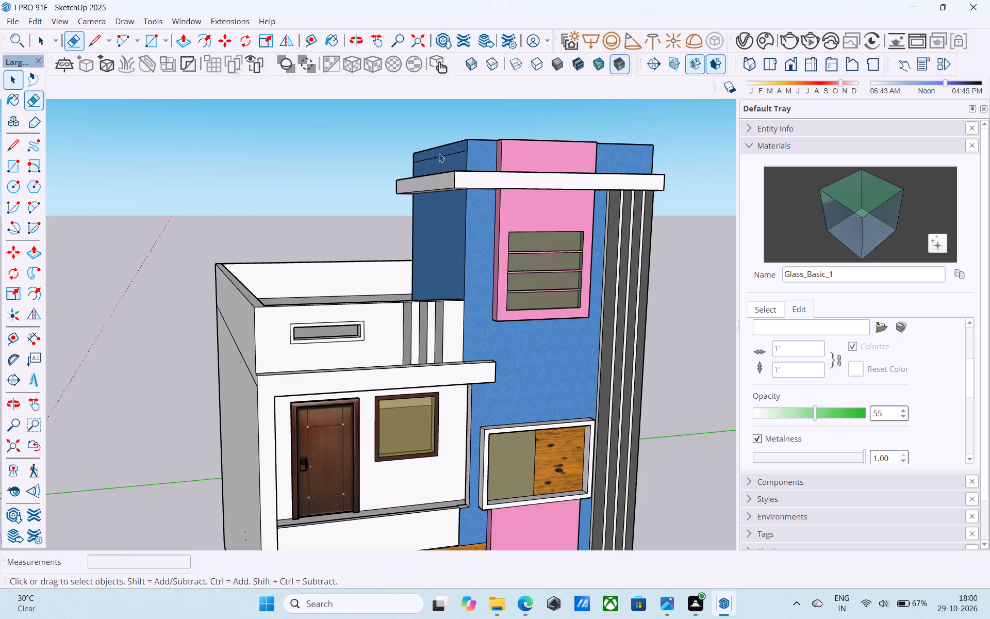
{"action": "double_click", "coordinate": [439, 153]}
{"action": "scroll", "coordinate": [439, 153], "scroll_direction": "up", "scroll_amount": 3}
{"action": "key", "text": "e"}
{"action": "left_click_drag", "start_coordinate": [439, 153], "coordinate": [442, 159]}
{"action": "key", "text": "space"}
{"action": "scroll", "coordinate": [442, 159], "scroll_direction": "down", "scroll_amount": 5}
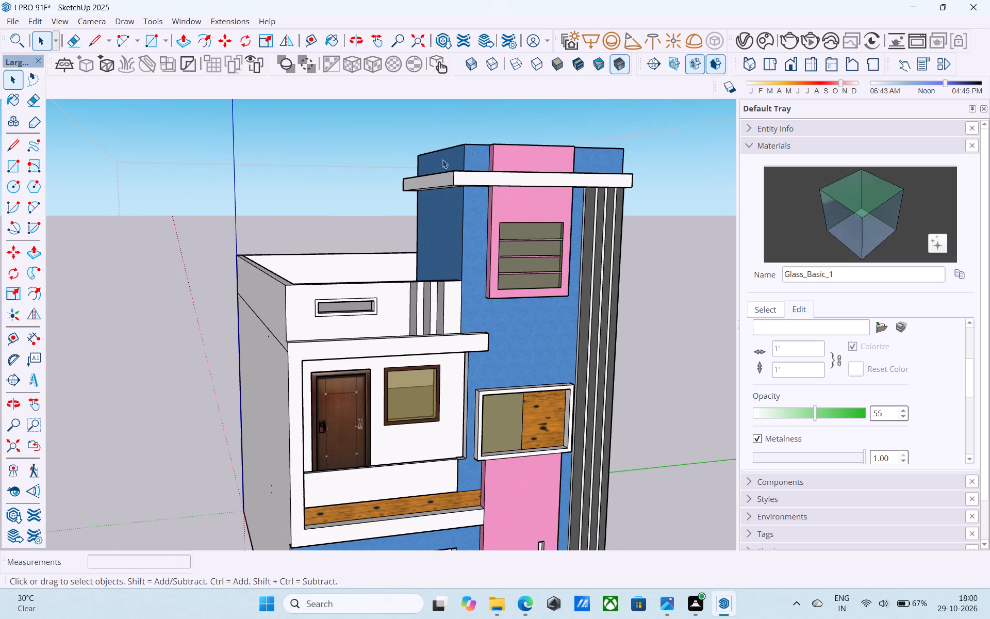
{"action": "key", "text": "ctrl+s"}
Examine the whole house from a front corner angle and leave the house group.
{"action": "scroll", "coordinate": [442, 159], "scroll_direction": "down", "scroll_amount": 14}
{"action": "middle_click_drag", "start_coordinate": [361, 230], "coordinate": [344, 218]}
{"action": "scroll", "coordinate": [408, 261], "scroll_direction": "up", "scroll_amount": 5}
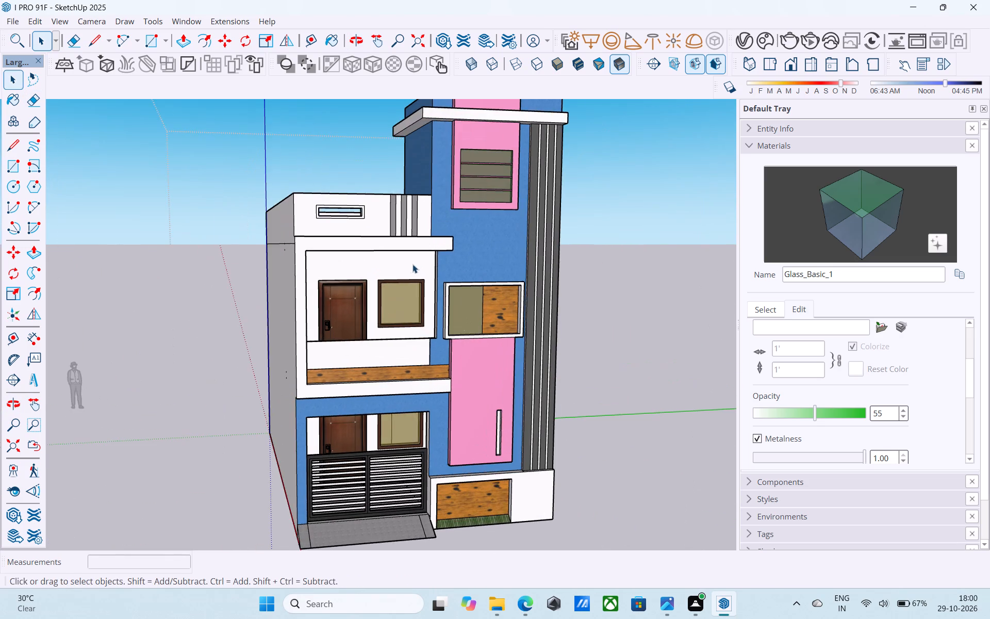
{"action": "middle_click", "coordinate": [402, 264]}
{"action": "scroll", "coordinate": [405, 288], "scroll_direction": "down", "scroll_amount": 3}
{"action": "middle_click_drag", "start_coordinate": [413, 325], "coordinate": [408, 322]}
{"action": "left_click", "coordinate": [551, 291]}
{"action": "scroll", "coordinate": [536, 297], "scroll_direction": "down", "scroll_amount": 4}
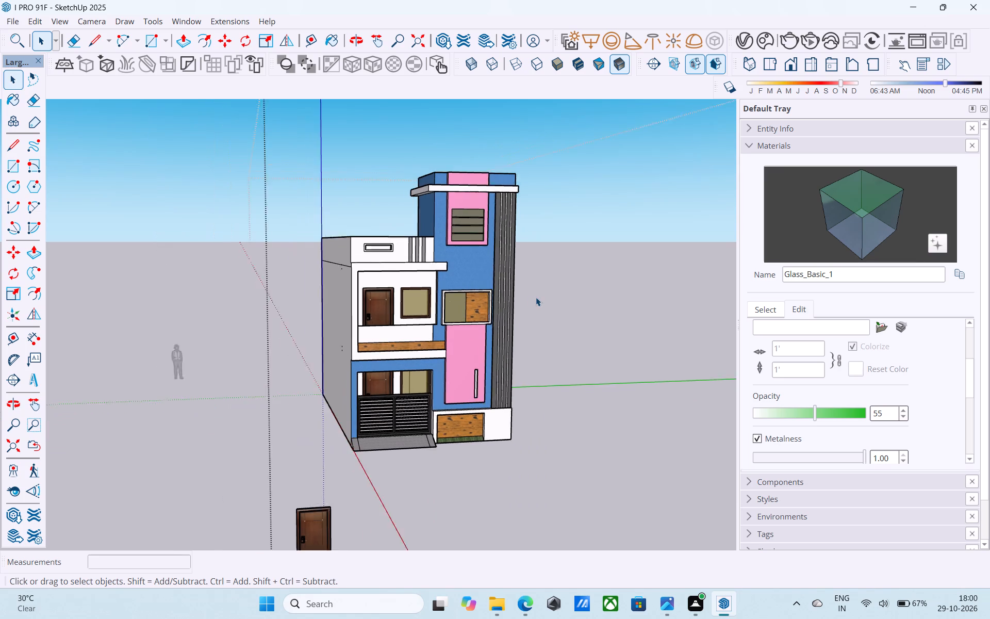
{"action": "left_click", "coordinate": [267, 310]}
{"action": "middle_click_drag", "start_coordinate": [441, 284], "coordinate": [435, 280]}
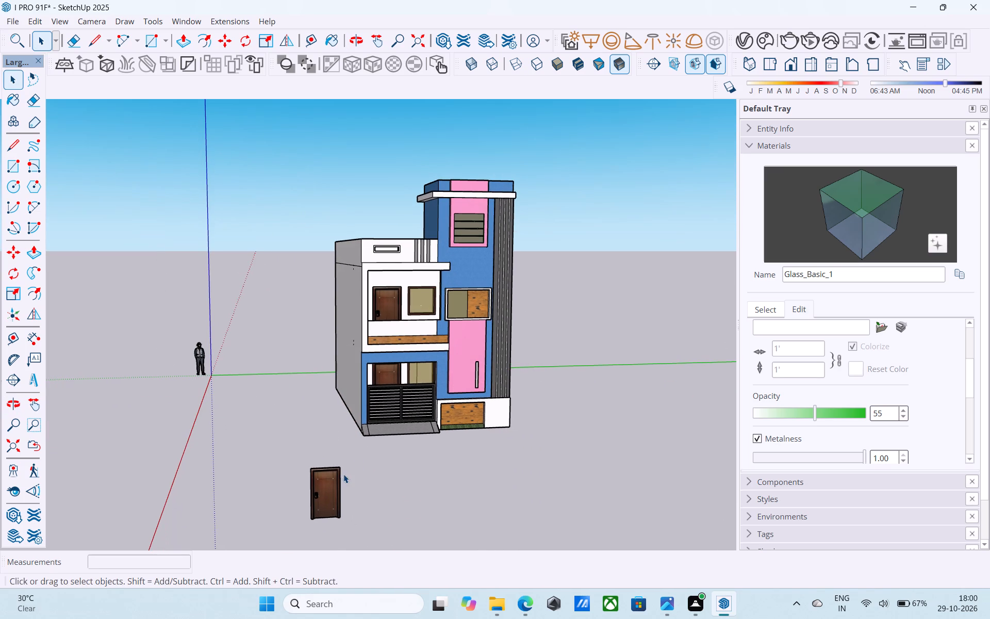
Delete the spare door standing on the ground in front of the house, and save the model.
{"action": "left_click", "coordinate": [343, 474]}
{"action": "left_click", "coordinate": [330, 490]}
{"action": "double_click", "coordinate": [329, 490]}
{"action": "left_click", "coordinate": [326, 489]}
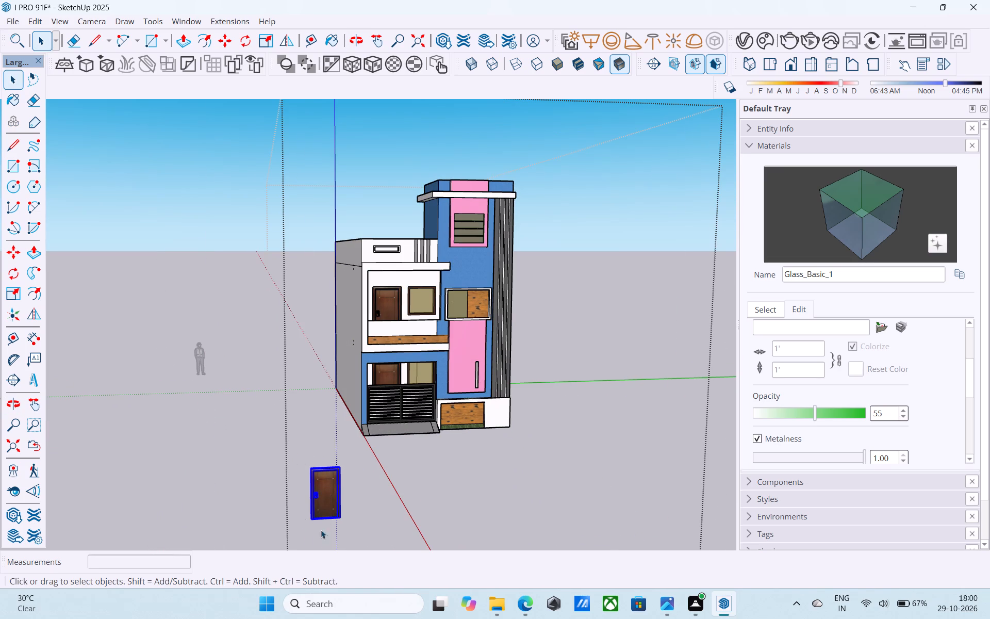
{"action": "left_click", "coordinate": [316, 536]}
{"action": "left_click", "coordinate": [322, 504]}
{"action": "key", "text": "Delete"}
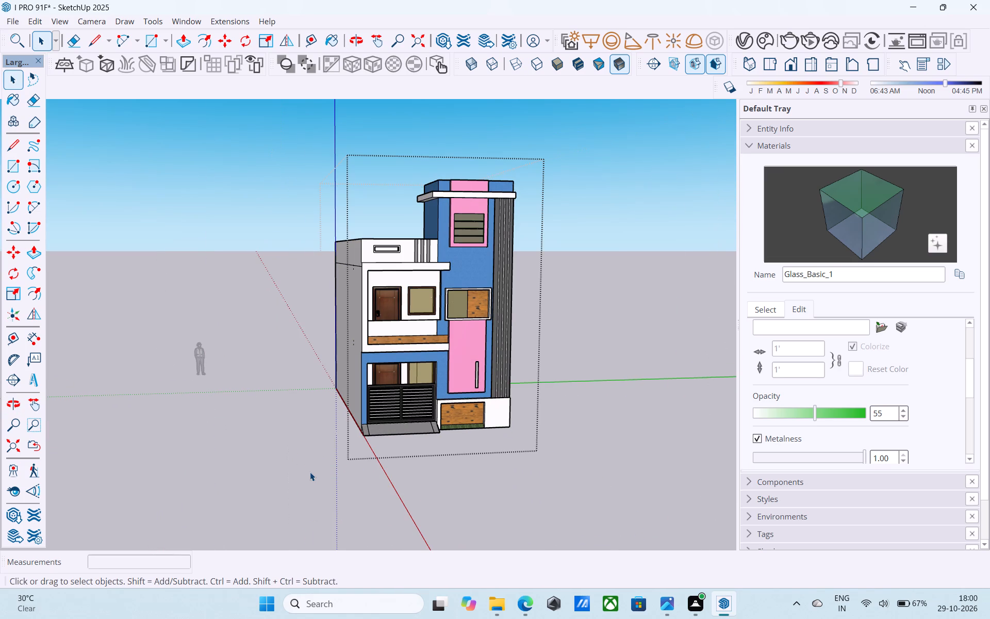
{"action": "left_click", "coordinate": [563, 322]}
{"action": "scroll", "coordinate": [510, 279], "scroll_direction": "up", "scroll_amount": 2}
{"action": "left_click", "coordinate": [426, 290]}
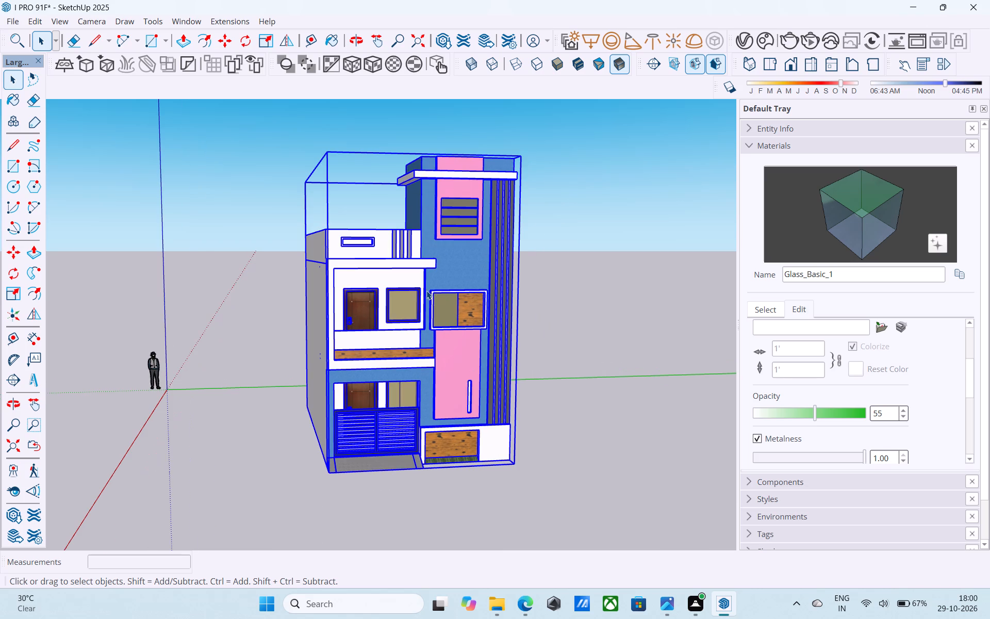
{"action": "left_click", "coordinate": [535, 270]}
{"action": "key", "text": "ctrl+s"}
Render the whole house in V-Ray from a slight front corner view, examine the image, and close the frame buffer.
{"action": "scroll", "coordinate": [535, 274], "scroll_direction": "down", "scroll_amount": 3}
{"action": "middle_click_drag", "start_coordinate": [491, 291], "coordinate": [502, 340], "text": "shift"}
{"action": "scroll", "coordinate": [500, 338], "scroll_direction": "up", "scroll_amount": 4}
{"action": "middle_click_drag", "start_coordinate": [463, 374], "coordinate": [458, 329], "text": "shift"}
{"action": "scroll", "coordinate": [450, 333], "scroll_direction": "up", "scroll_amount": 3}
{"action": "middle_click_drag", "start_coordinate": [449, 346], "coordinate": [475, 319], "text": "shift"}
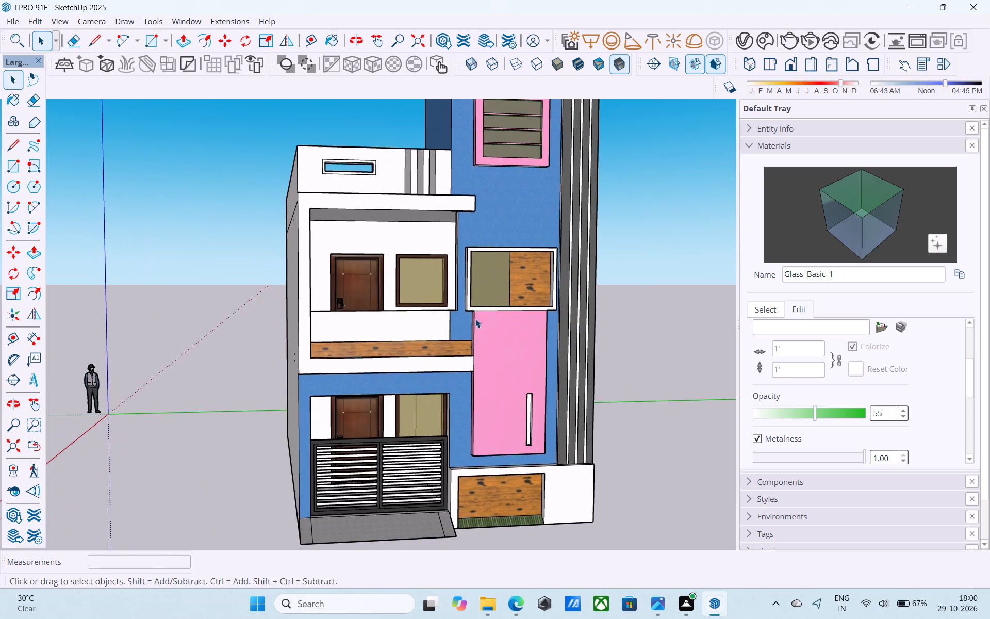
{"action": "scroll", "coordinate": [475, 319], "scroll_direction": "down", "scroll_amount": 2}
{"action": "middle_click_drag", "start_coordinate": [475, 321], "coordinate": [475, 350], "text": "shift"}
{"action": "scroll", "coordinate": [476, 351], "scroll_direction": "down", "scroll_amount": 2}
{"action": "middle_click_drag", "start_coordinate": [477, 352], "coordinate": [479, 368], "text": "shift"}
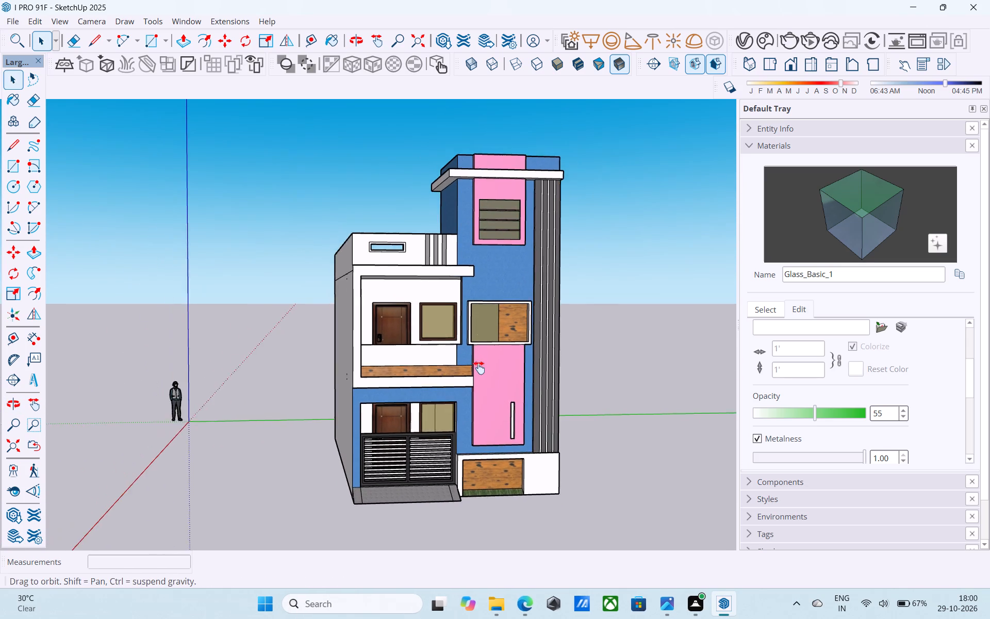
{"action": "middle_click_drag", "start_coordinate": [479, 368], "coordinate": [478, 364], "text": "shift"}
{"action": "left_click", "coordinate": [778, 45]}
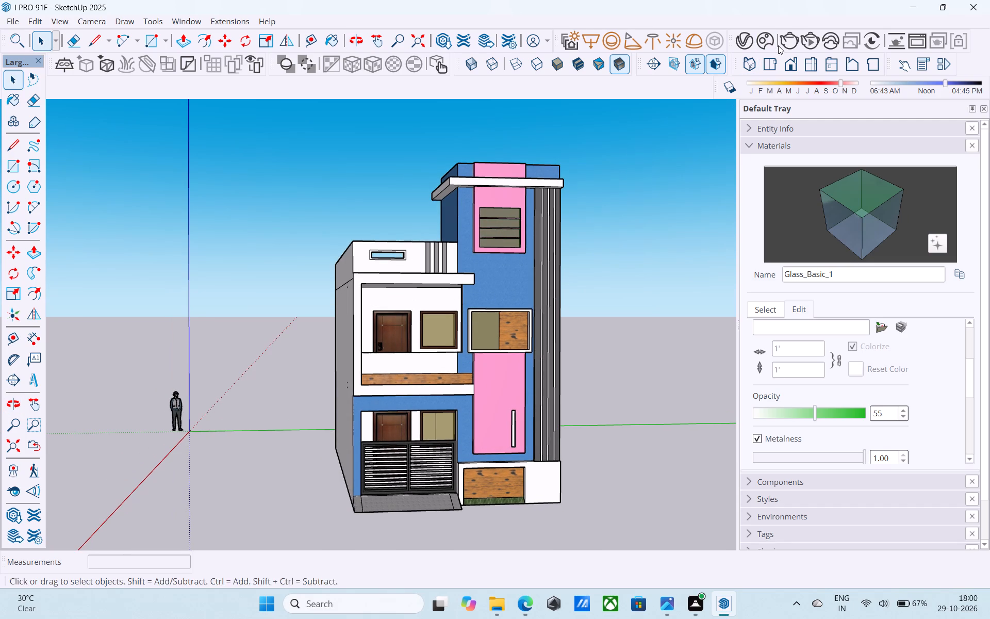
{"action": "left_click", "coordinate": [783, 41]}
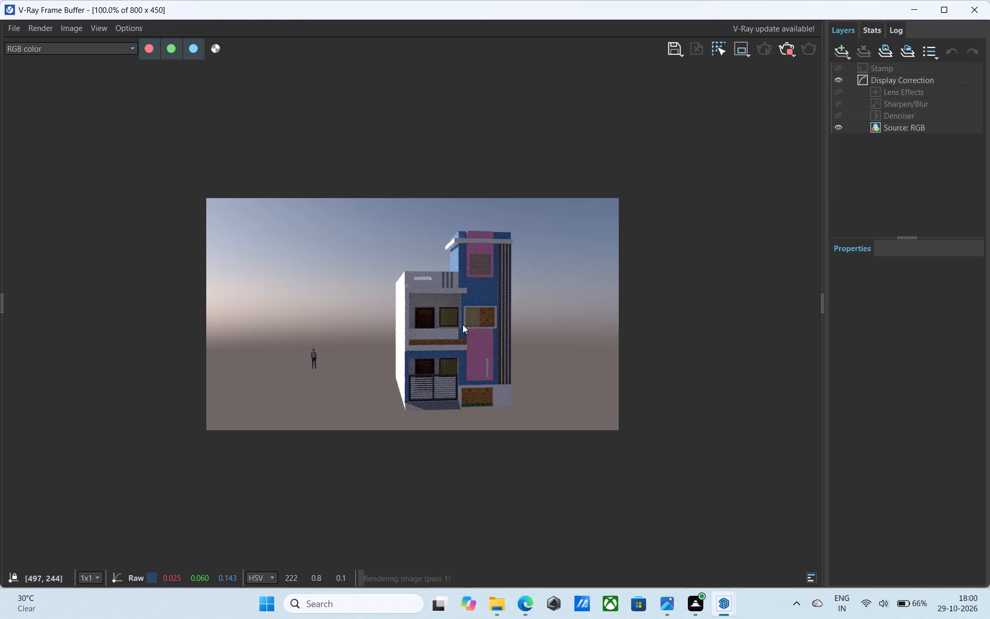
{"action": "scroll", "coordinate": [463, 324], "scroll_direction": "up", "scroll_amount": 1}
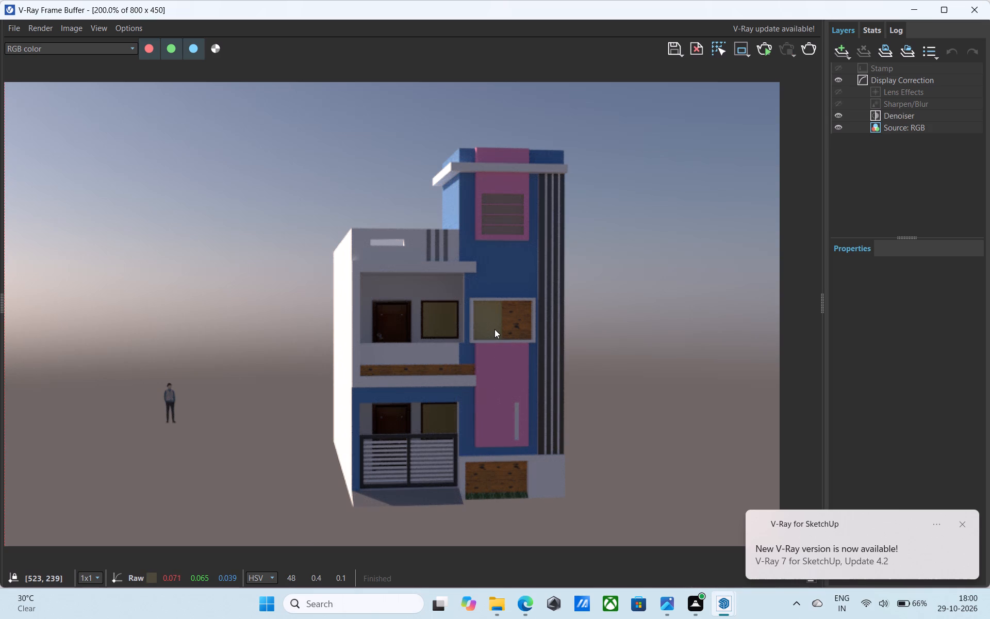
{"action": "left_click", "coordinate": [975, 10]}
Set the sun's time of day to shortly before noon.
{"action": "middle_click_drag", "start_coordinate": [621, 251], "coordinate": [615, 251]}
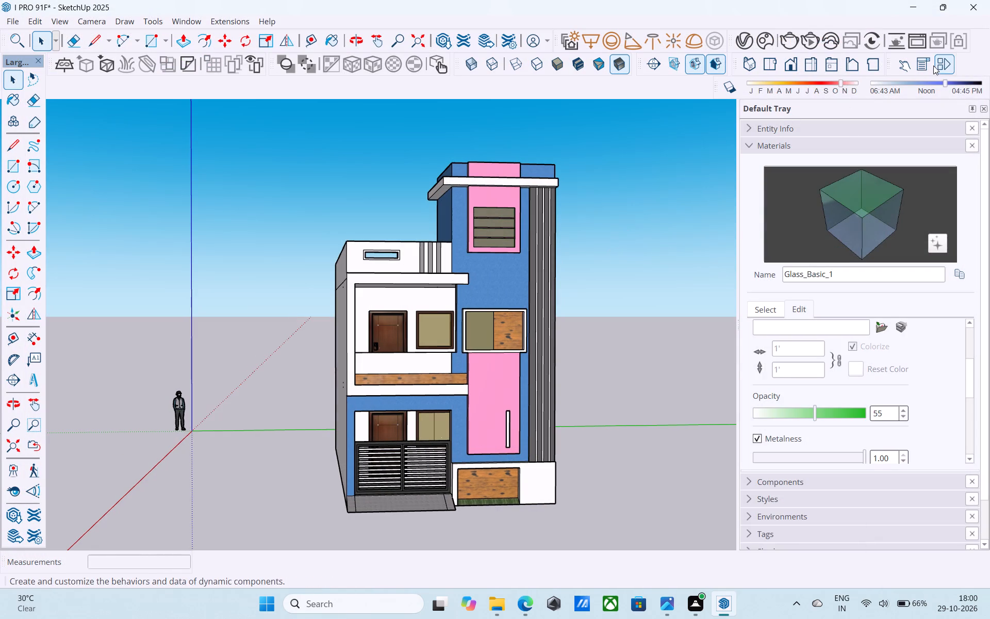
{"action": "left_click", "coordinate": [918, 85]}
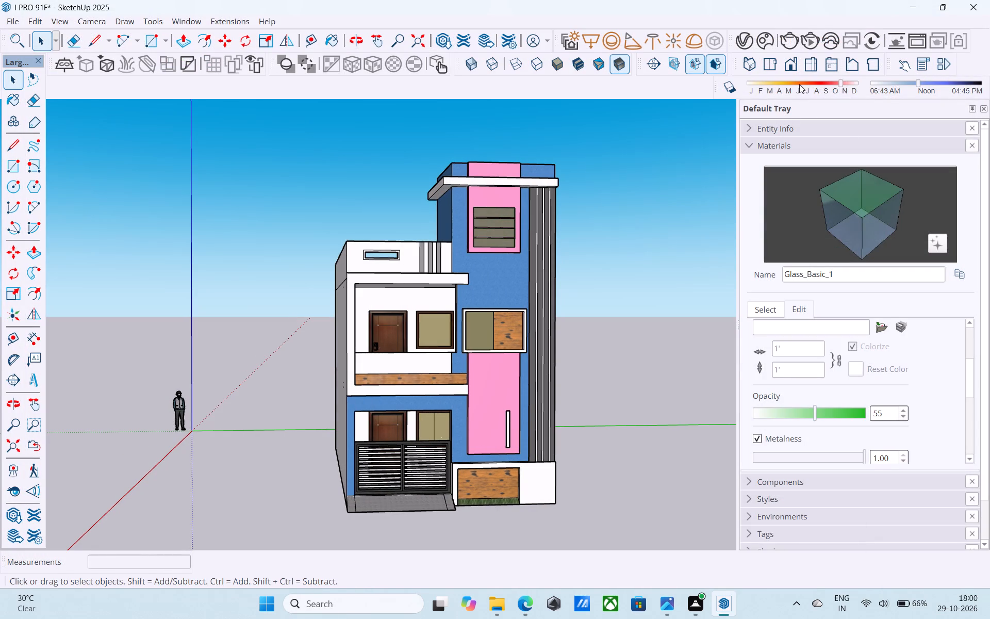
Set the sun's date to around June.
{"action": "left_click", "coordinate": [799, 84]}
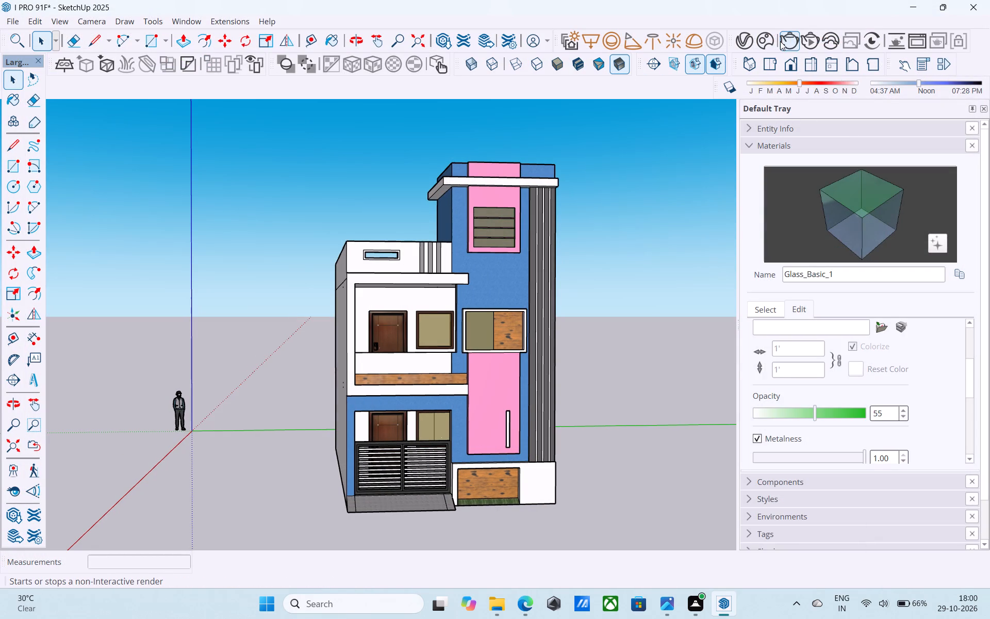
Render the house in V-Ray with the June sunlight, examine the image, and close the frame buffer.
{"action": "left_click", "coordinate": [780, 41]}
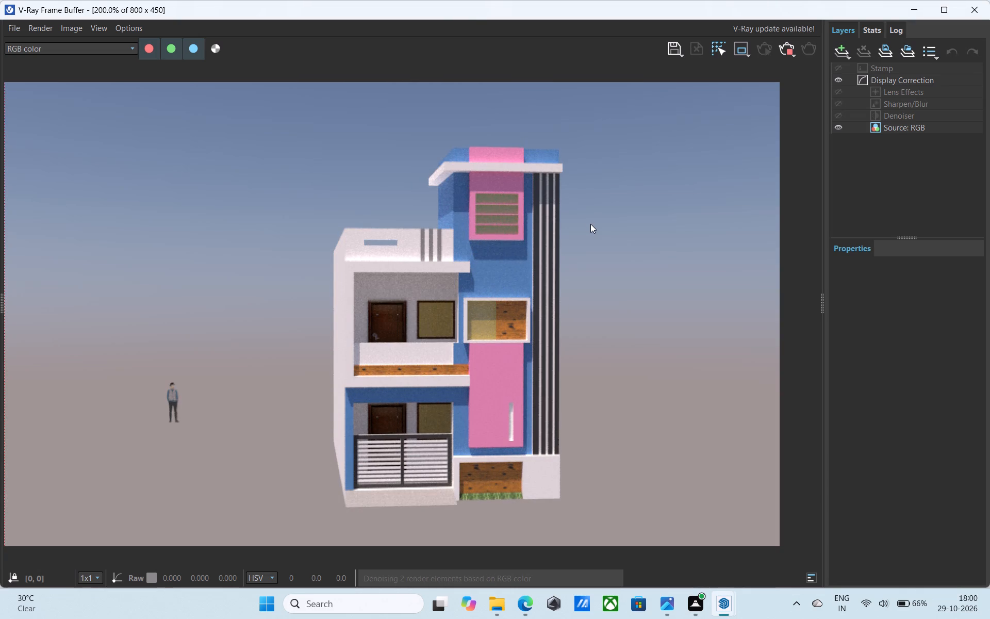
{"action": "left_click", "coordinate": [980, 3]}
Widen the camera's field of view to about 63 degrees, with the whole house framed closely from the front.
{"action": "middle_click_drag", "start_coordinate": [674, 280], "coordinate": [653, 257]}
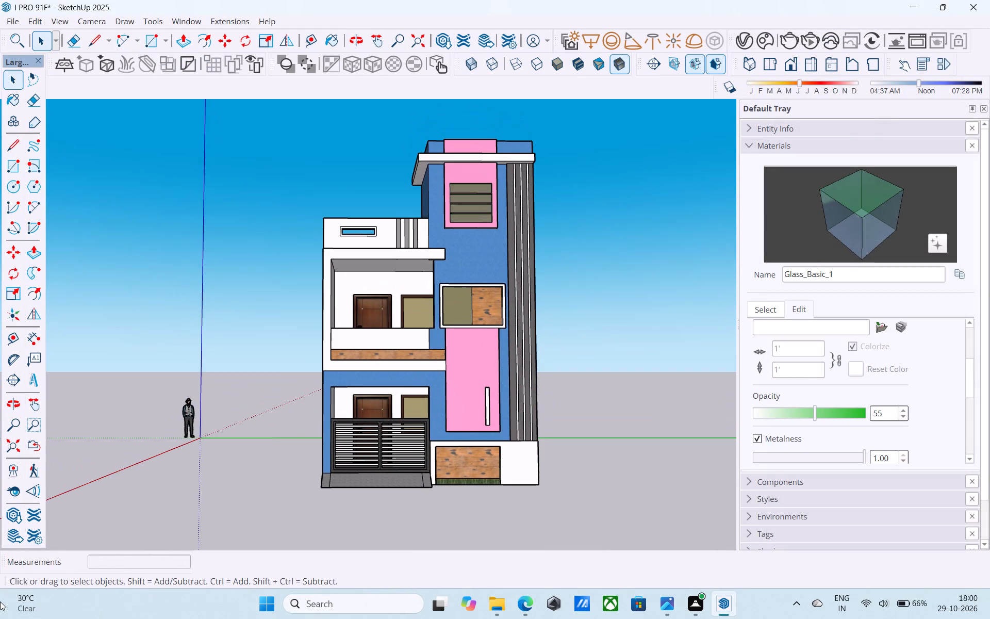
{"action": "left_click", "coordinate": [28, 488]}
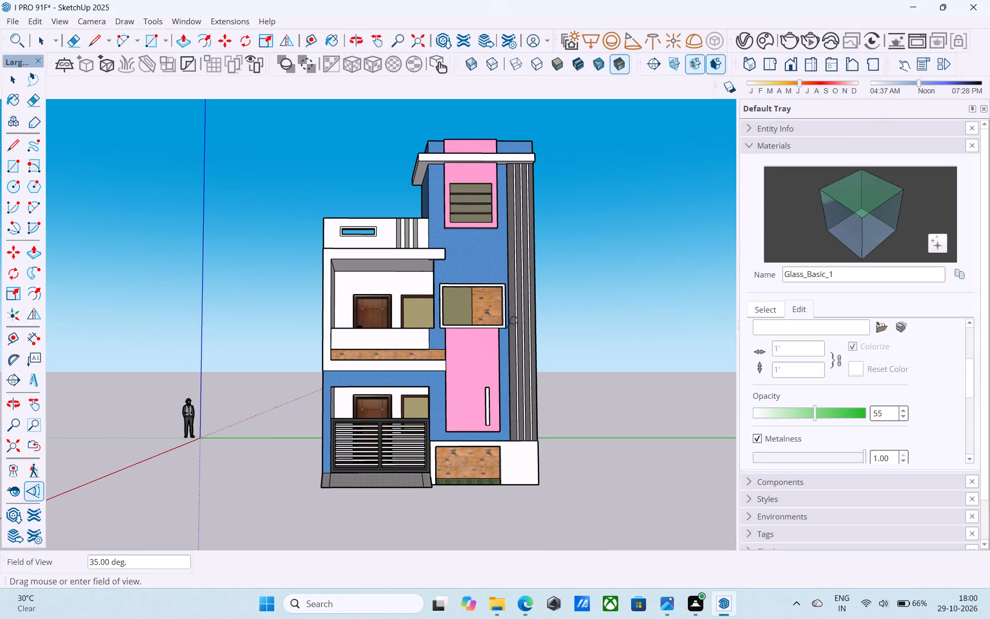
{"action": "left_click_drag", "start_coordinate": [517, 318], "coordinate": [502, 450]}
{"action": "scroll", "coordinate": [429, 431], "scroll_direction": "down", "scroll_amount": 2}
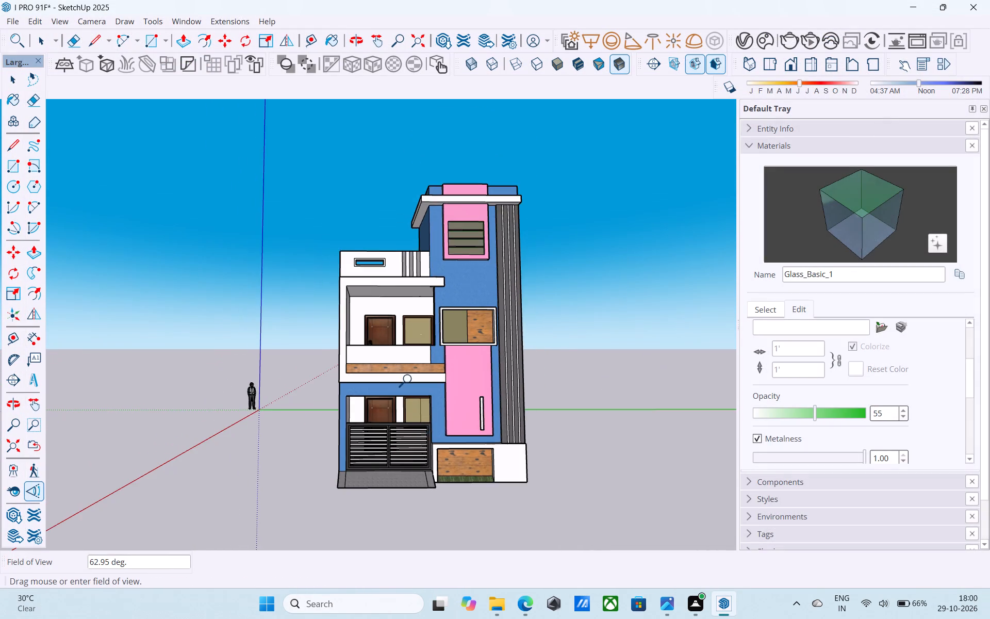
{"action": "scroll", "coordinate": [410, 380], "scroll_direction": "up", "scroll_amount": 4}
{"action": "middle_click_drag", "start_coordinate": [423, 383], "coordinate": [422, 375]}
{"action": "scroll", "coordinate": [422, 375], "scroll_direction": "down", "scroll_amount": 2}
{"action": "middle_click_drag", "start_coordinate": [422, 375], "coordinate": [415, 390]}
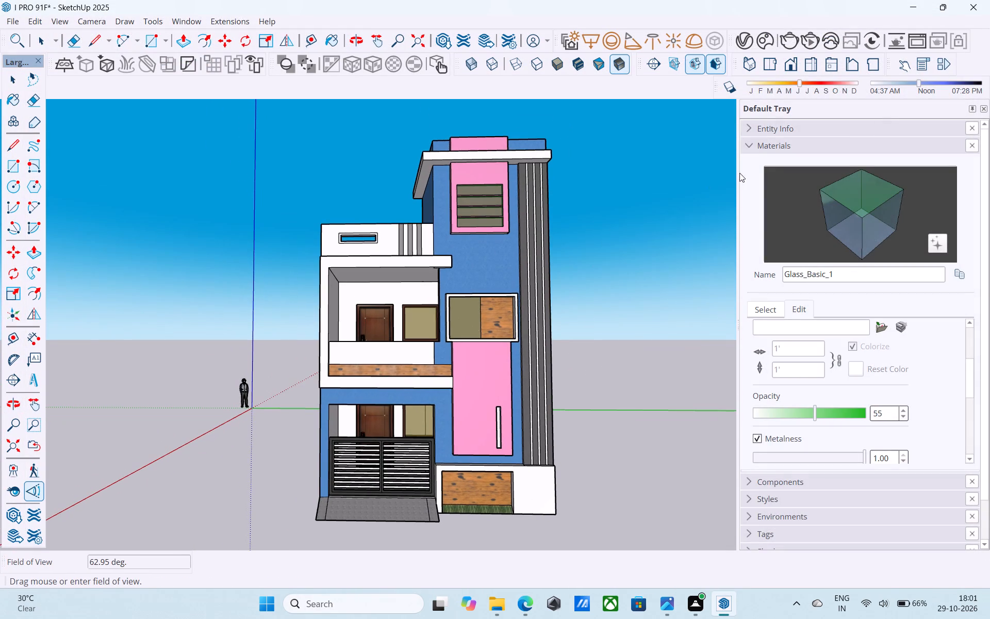
Render the wide-angle front view of the house in V-Ray, examine the image, and close the frame buffer.
{"action": "left_click", "coordinate": [793, 35]}
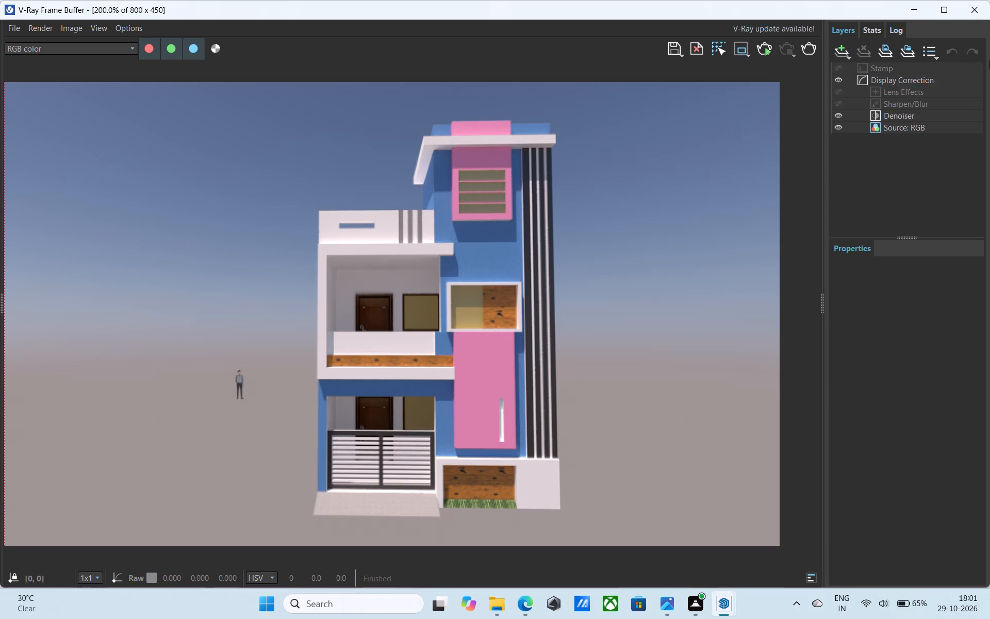
{"action": "left_click", "coordinate": [985, 14]}
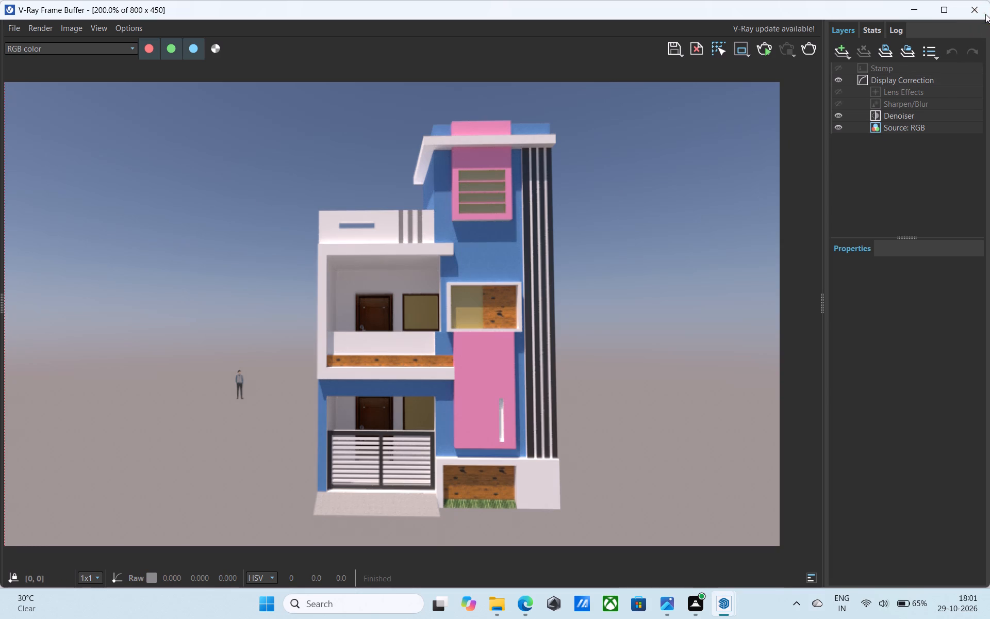
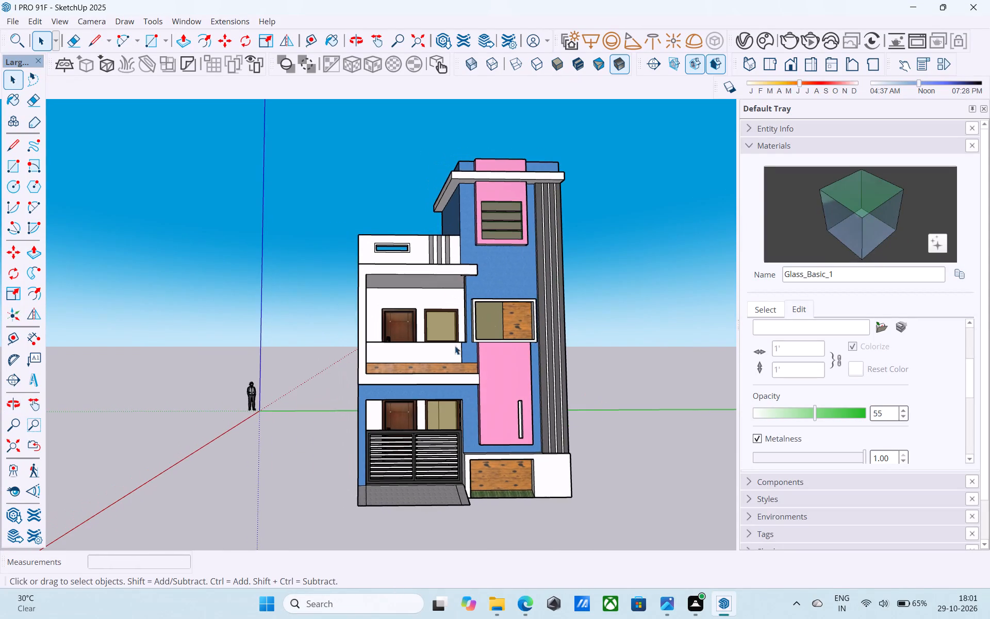
Open the upper balcony group and erase the stray edges on the roof slab's underside beside the blue wall.
{"action": "scroll", "coordinate": [454, 344], "scroll_direction": "up", "scroll_amount": 10}
{"action": "scroll", "coordinate": [422, 286], "scroll_direction": "down", "scroll_amount": 1}
{"action": "middle_click_drag", "start_coordinate": [423, 284], "coordinate": [398, 297]}
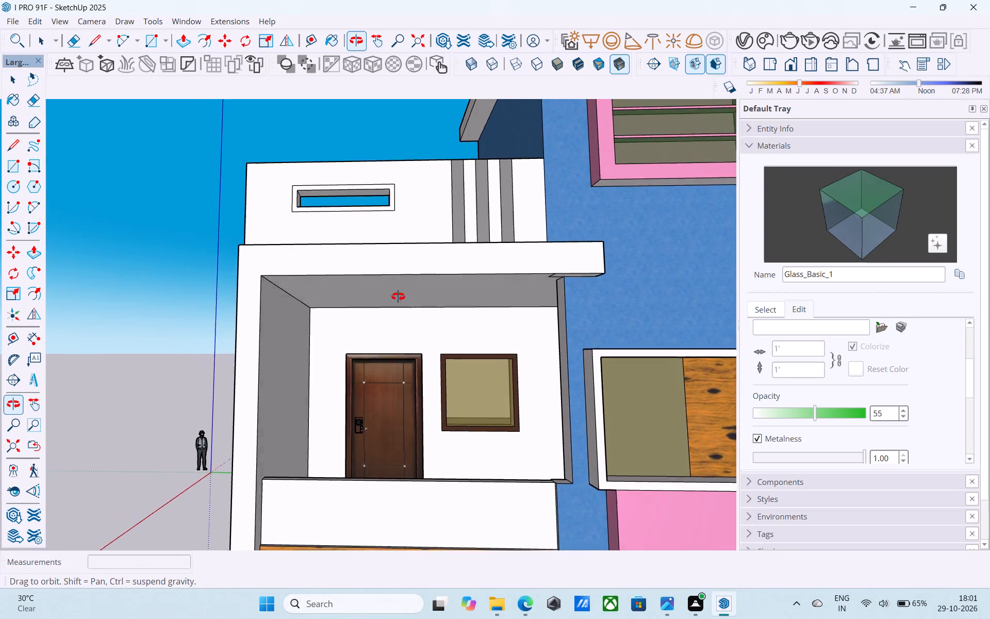
{"action": "middle_click_drag", "start_coordinate": [398, 297], "coordinate": [423, 246]}
{"action": "scroll", "coordinate": [569, 217], "scroll_direction": "up", "scroll_amount": 7}
{"action": "key", "text": "e"}
{"action": "scroll", "coordinate": [562, 260], "scroll_direction": "up", "scroll_amount": 4}
{"action": "key", "text": "space"}
{"action": "left_click", "coordinate": [553, 250]}
{"action": "scroll", "coordinate": [553, 250], "scroll_direction": "up", "scroll_amount": 3}
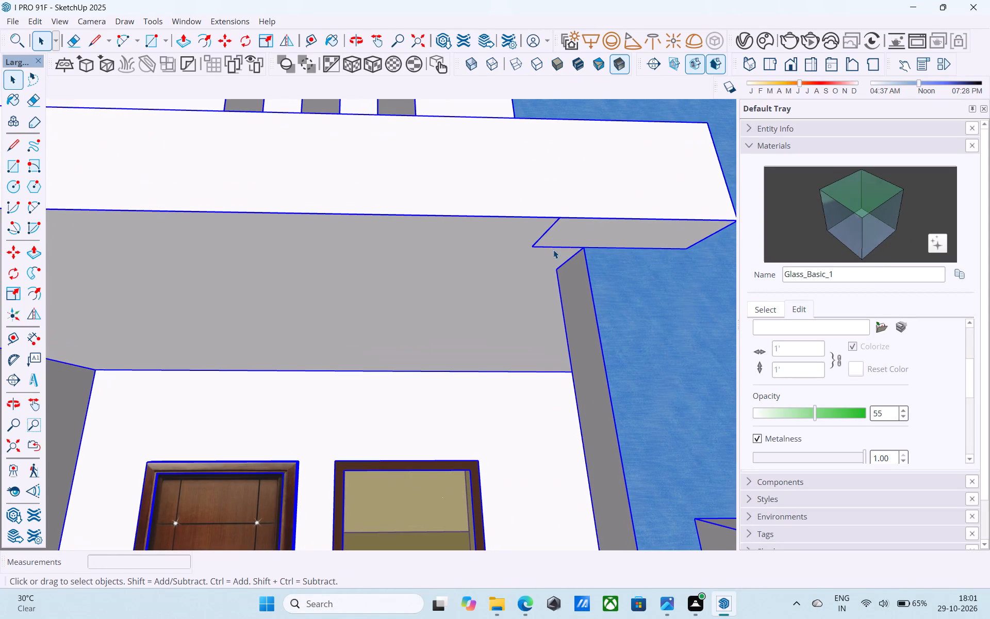
{"action": "double_click", "coordinate": [553, 250]}
{"action": "key", "text": "e"}
{"action": "left_click_drag", "start_coordinate": [555, 236], "coordinate": [552, 250]}
{"action": "left_click_drag", "start_coordinate": [544, 243], "coordinate": [536, 237]}
{"action": "scroll", "coordinate": [539, 236], "scroll_direction": "down", "scroll_amount": 4}
Draw a line along the red axis across the balcony ceiling, from the side pillar's inner corner to the back wall.
{"action": "middle_click_drag", "start_coordinate": [546, 241], "coordinate": [608, 306]}
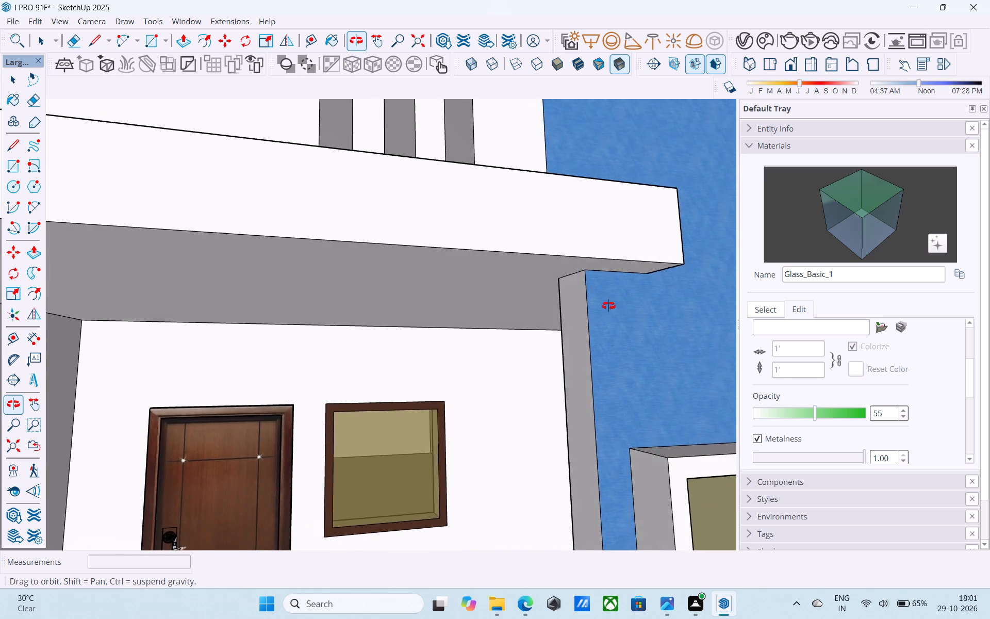
{"action": "middle_click_drag", "start_coordinate": [608, 306], "coordinate": [632, 231]}
{"action": "key", "text": "l"}
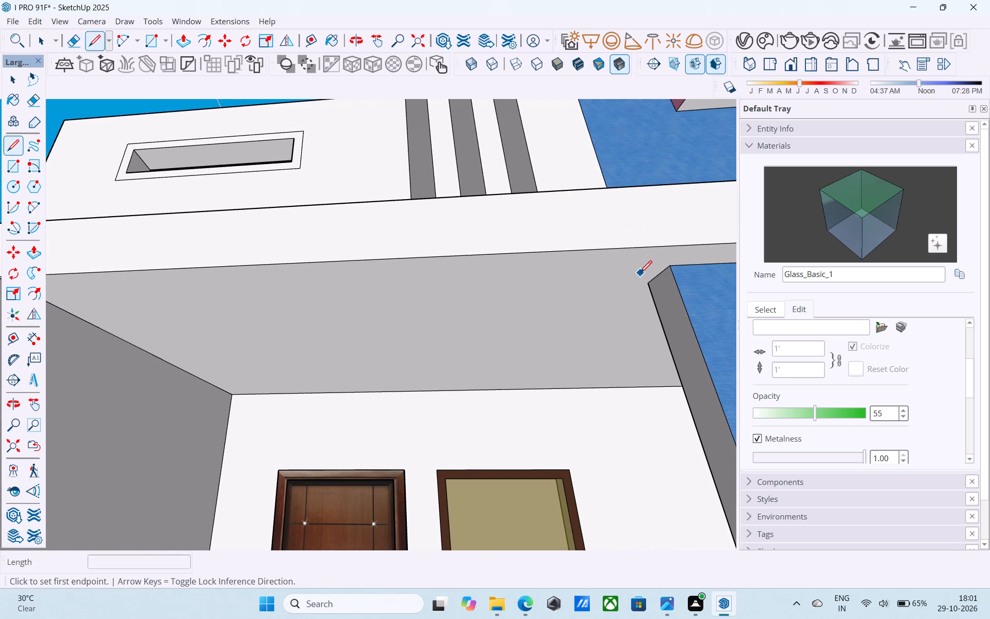
{"action": "left_click", "coordinate": [646, 279]}
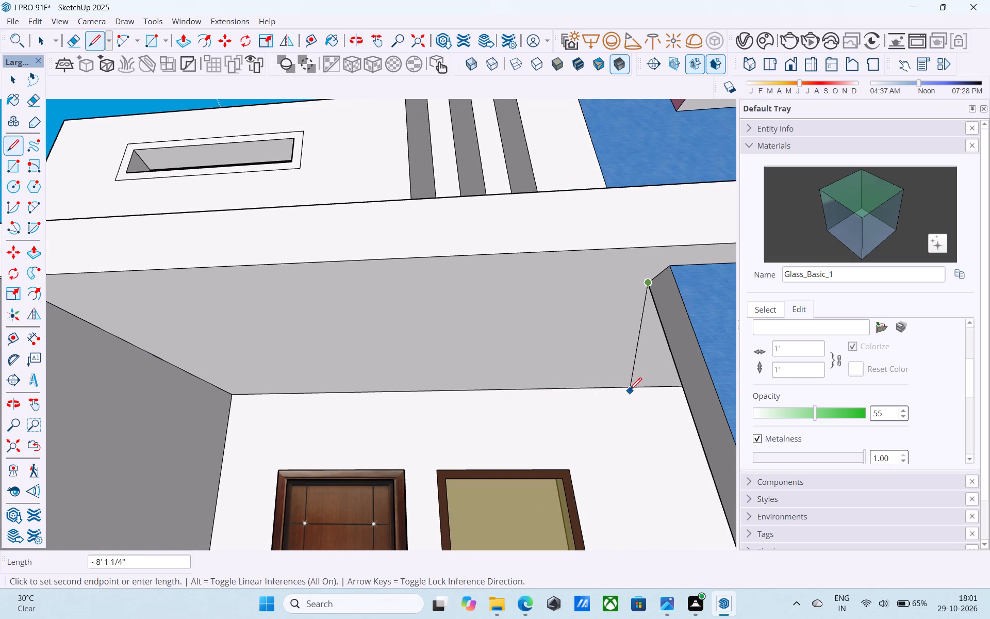
{"action": "scroll", "coordinate": [628, 387], "scroll_direction": "down", "scroll_amount": 5}
{"action": "middle_click_drag", "start_coordinate": [626, 387], "coordinate": [731, 402]}
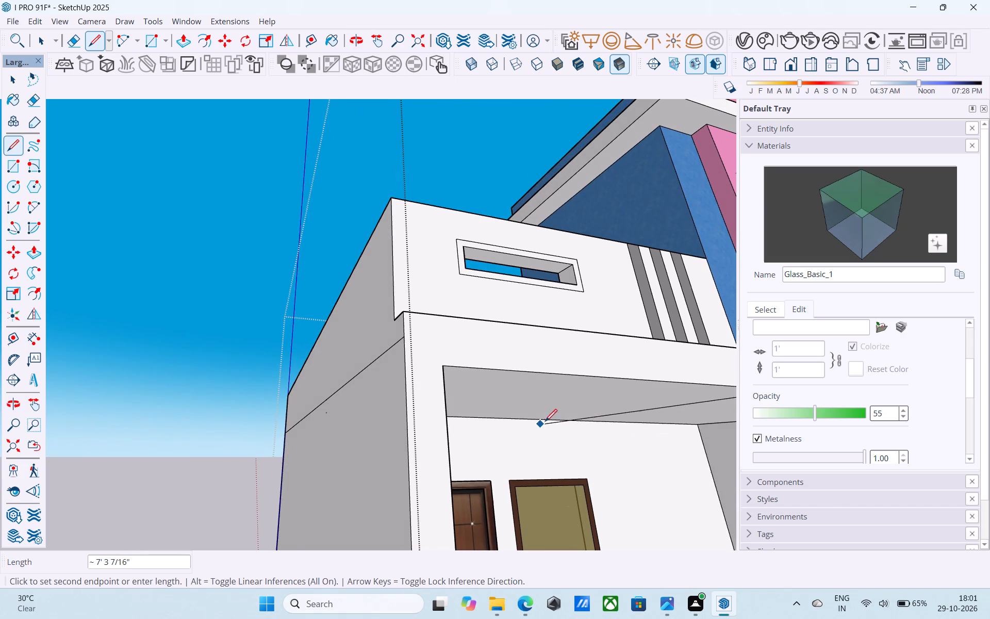
{"action": "scroll", "coordinate": [548, 421], "scroll_direction": "down", "scroll_amount": 7}
{"action": "scroll", "coordinate": [547, 416], "scroll_direction": "up", "scroll_amount": 2}
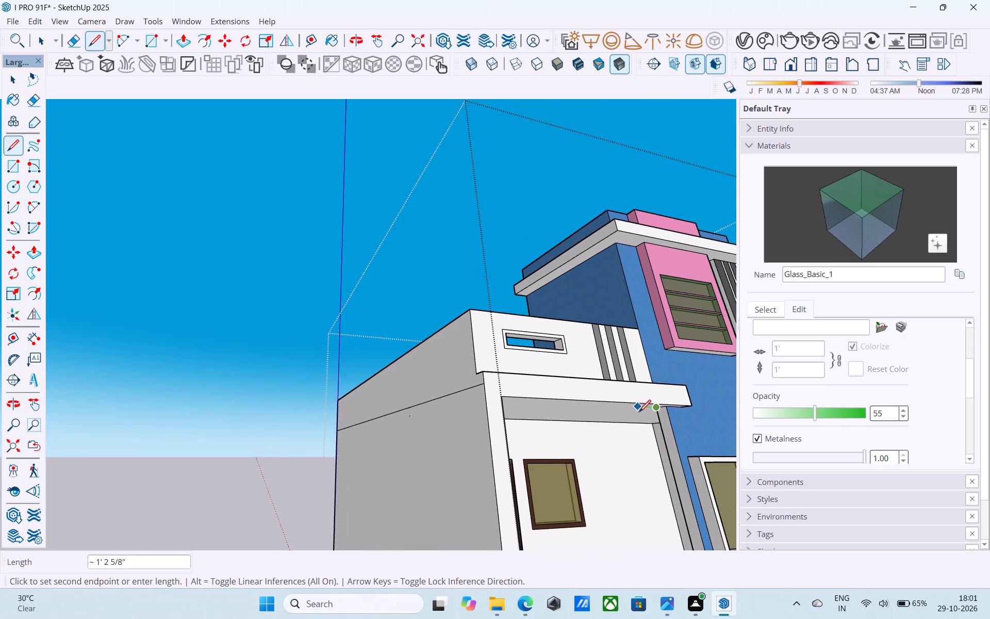
{"action": "scroll", "coordinate": [639, 413], "scroll_direction": "up", "scroll_amount": 9}
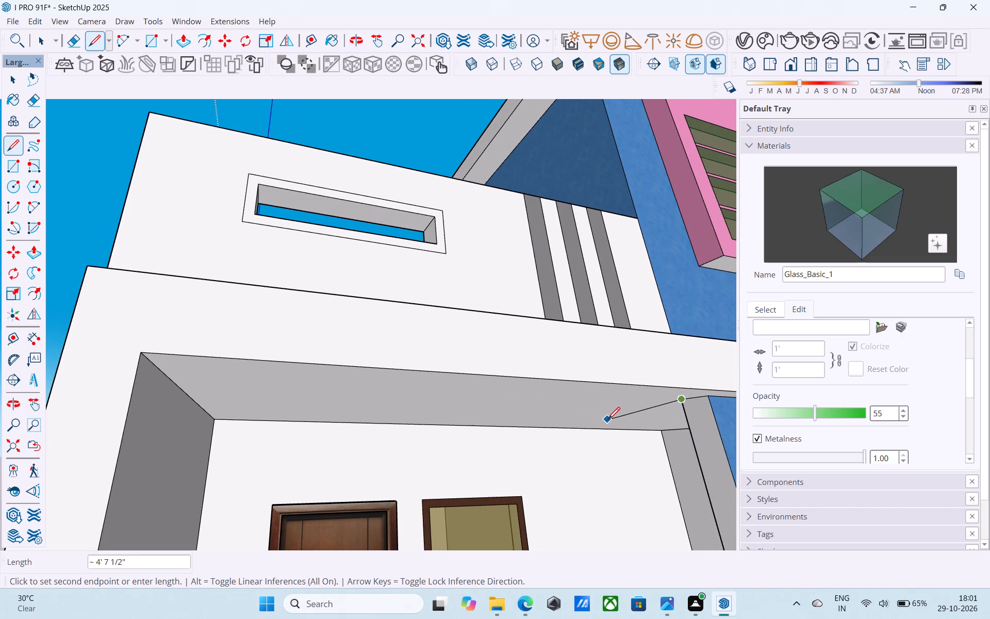
{"action": "middle_click_drag", "start_coordinate": [535, 427], "coordinate": [415, 361]}
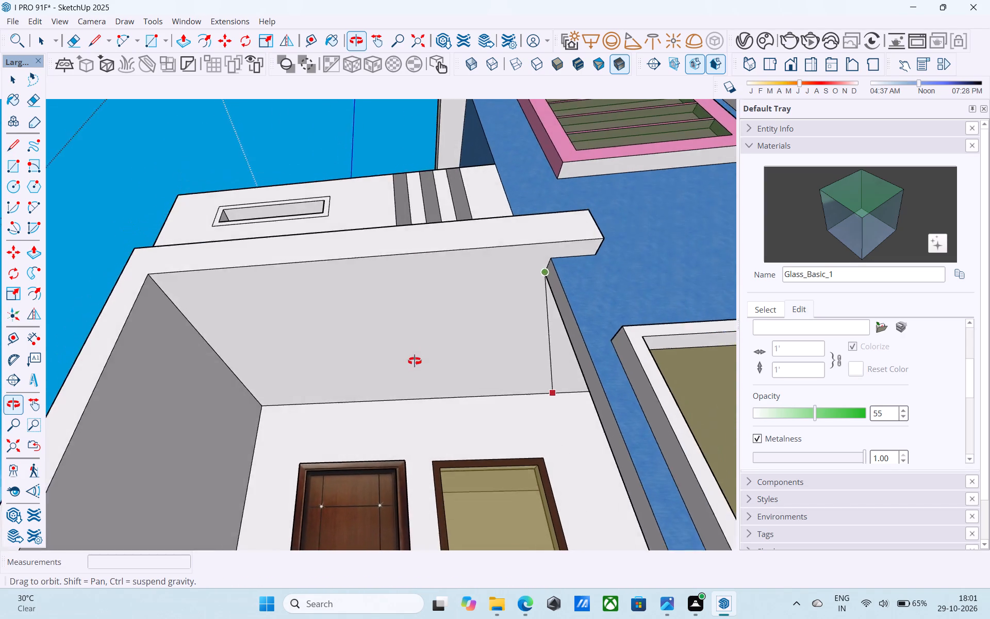
{"action": "middle_click_drag", "start_coordinate": [415, 361], "coordinate": [401, 383]}
{"action": "scroll", "coordinate": [539, 399], "scroll_direction": "down", "scroll_amount": 4}
{"action": "middle_click_drag", "start_coordinate": [550, 390], "coordinate": [603, 427]}
{"action": "scroll", "coordinate": [492, 415], "scroll_direction": "up", "scroll_amount": 4}
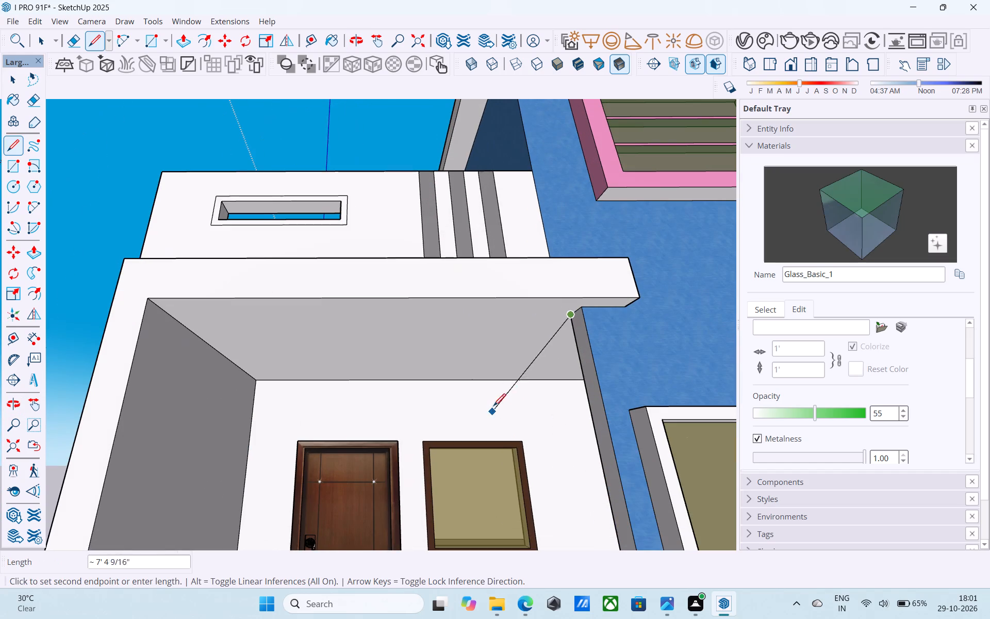
{"action": "key", "text": "Up"}
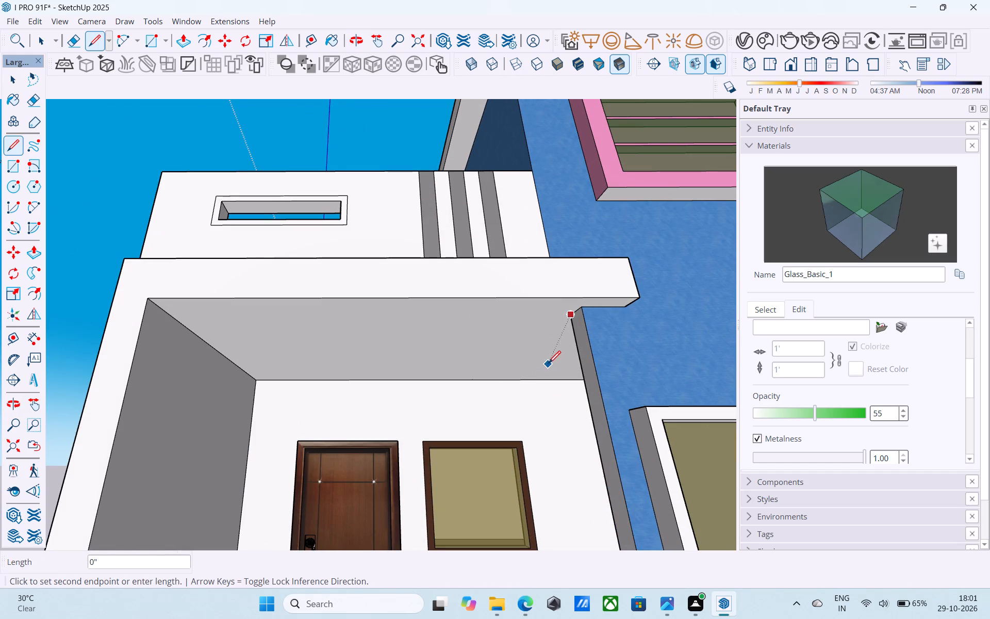
{"action": "key", "text": "Left"}
{"action": "key", "text": "Right"}
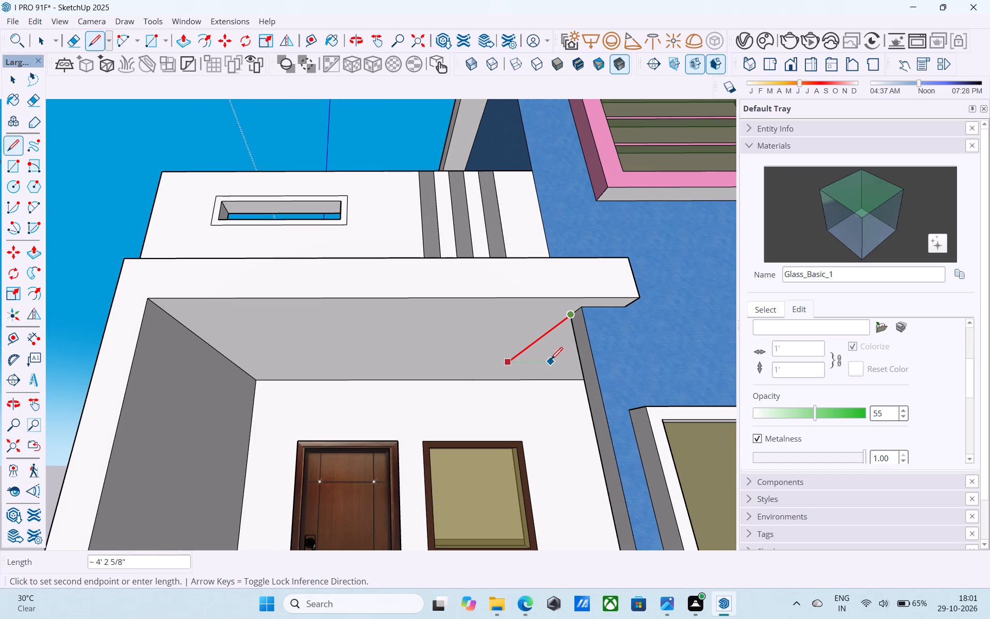
{"action": "left_click", "coordinate": [504, 381]}
Offset the outline of the main balcony ceiling face inward by 2'.
{"action": "scroll", "coordinate": [504, 381], "scroll_direction": "down", "scroll_amount": 5}
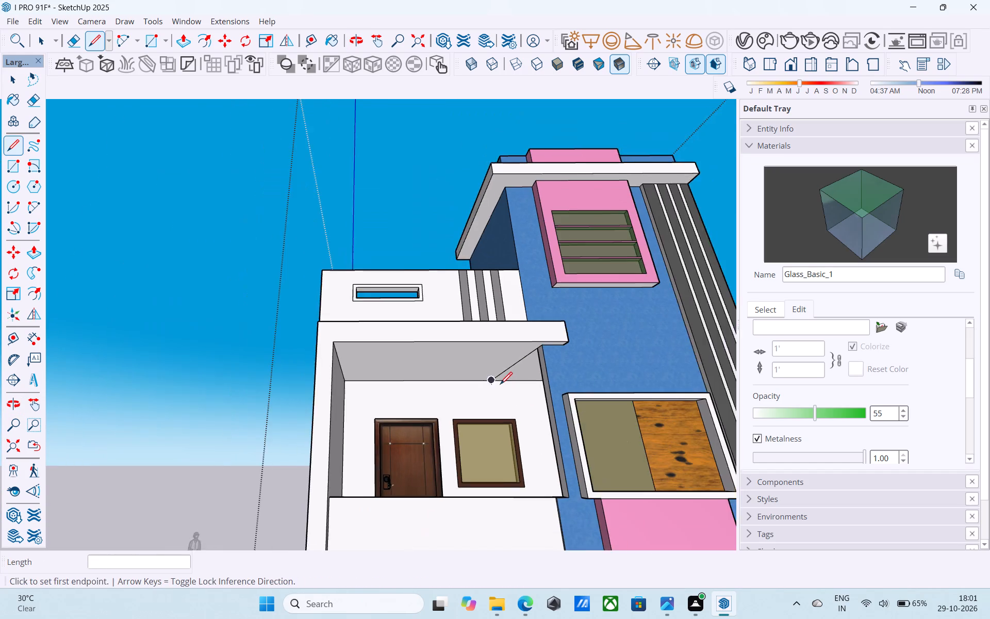
{"action": "middle_click_drag", "start_coordinate": [494, 387], "coordinate": [394, 396]}
{"action": "scroll", "coordinate": [418, 388], "scroll_direction": "up", "scroll_amount": 5}
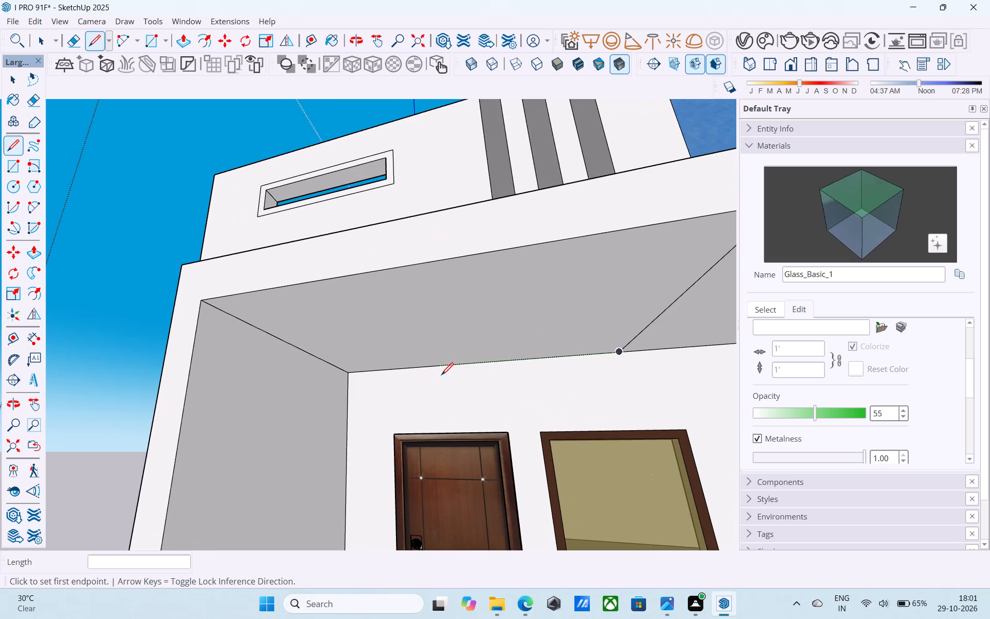
{"action": "key", "text": "space"}
{"action": "left_click", "coordinate": [480, 331]}
{"action": "key", "text": "f"}
{"action": "left_click", "coordinate": [480, 331]}
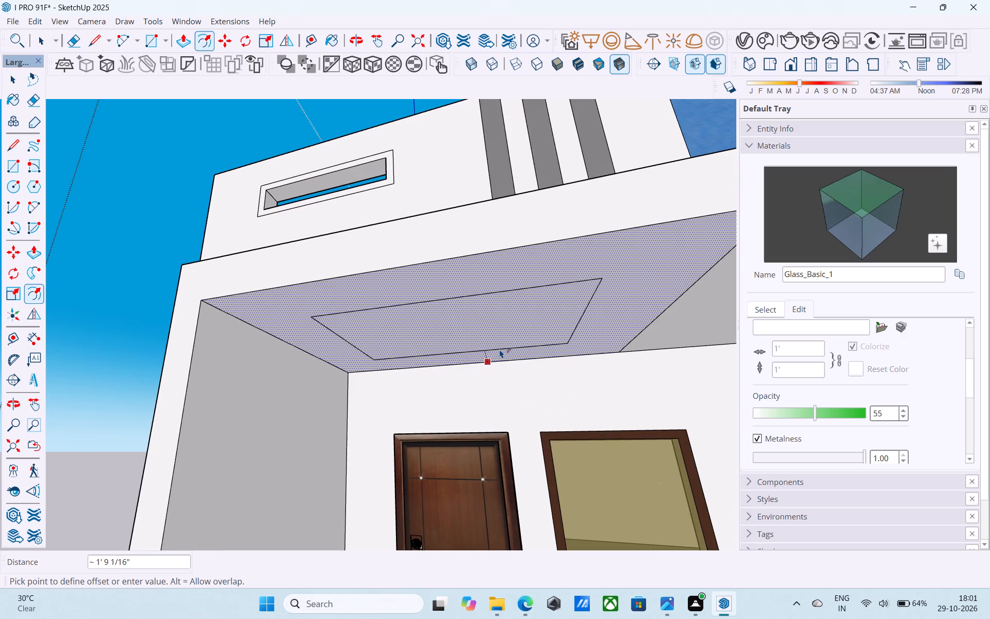
{"action": "type", "text": "4'"}
{"action": "key", "text": "Return"}
{"action": "type", "text": "1'"}
{"action": "key", "text": "Return"}
{"action": "type", "text": "2'"}
{"action": "key", "text": "Return"}
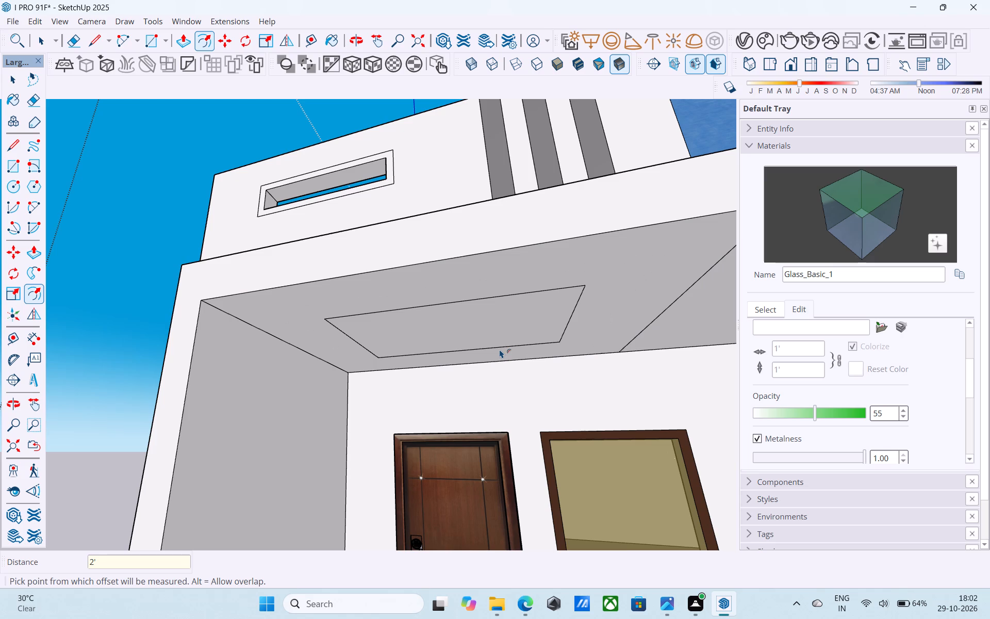
Draw a circle of 6" radius centred on the front left corner of the offset ceiling outline.
{"action": "key", "text": "c"}
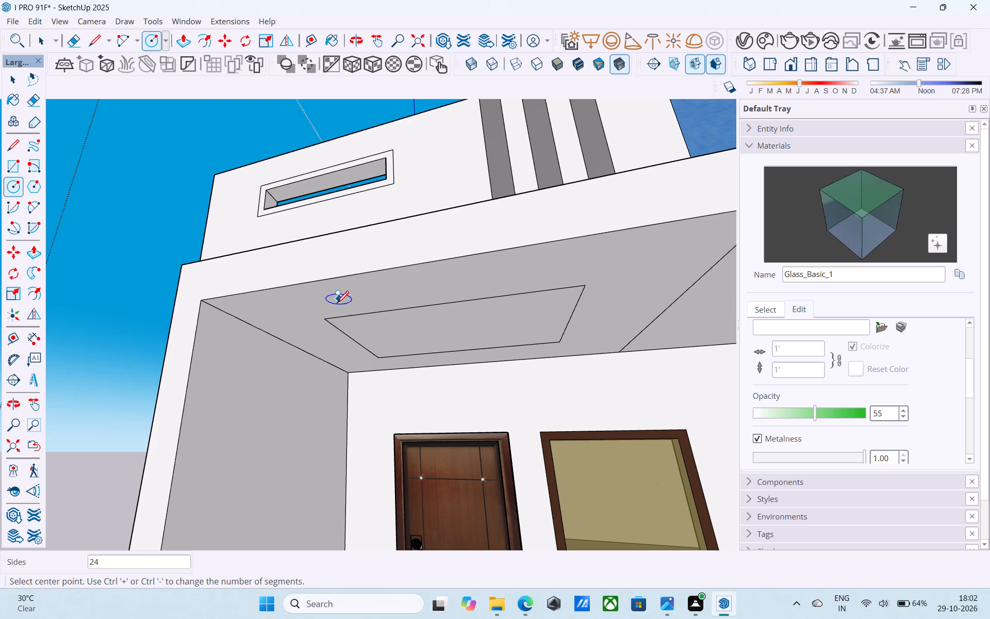
{"action": "left_click", "coordinate": [327, 323]}
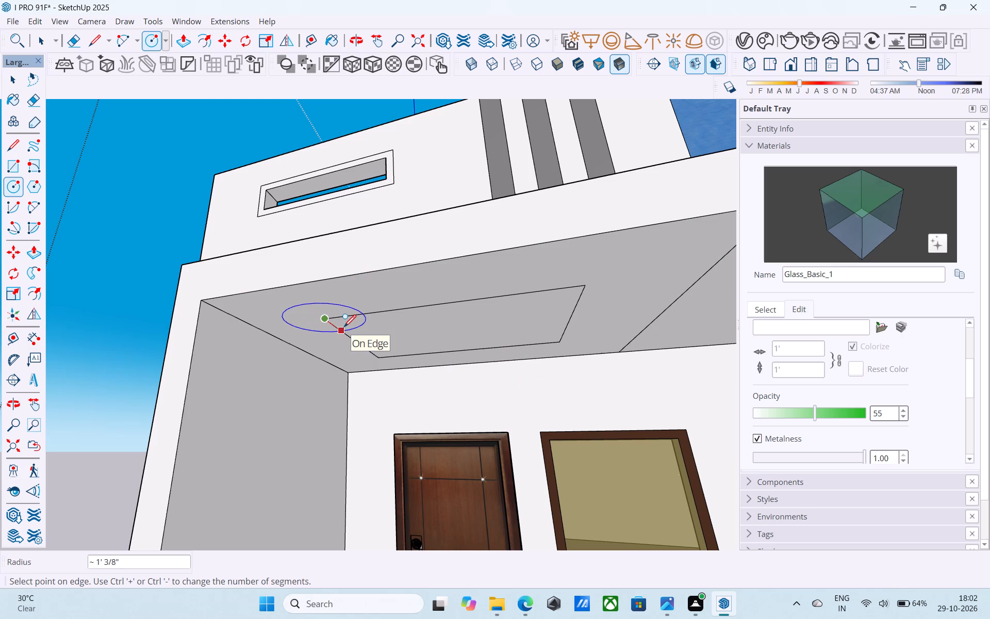
{"action": "key", "text": "4"}
{"action": "key", "text": "shift+quotedbl"}
{"action": "key", "text": "Return"}
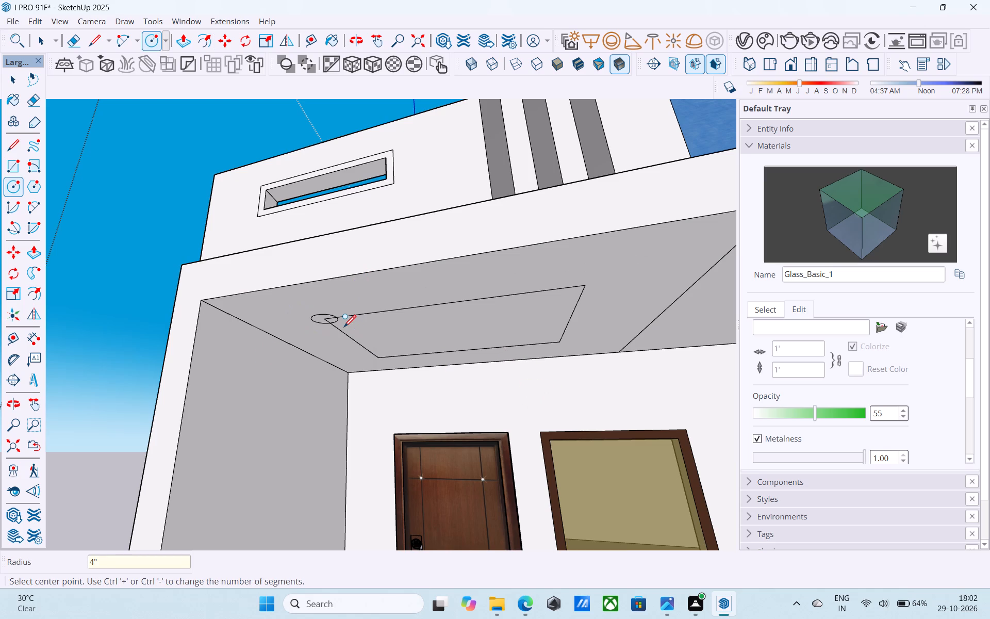
{"action": "type", "text": "6\""}
{"action": "key", "text": "Return"}
Draw a circle of 6" radius centred on the front right corner of the offset ceiling outline.
{"action": "key", "text": "c"}
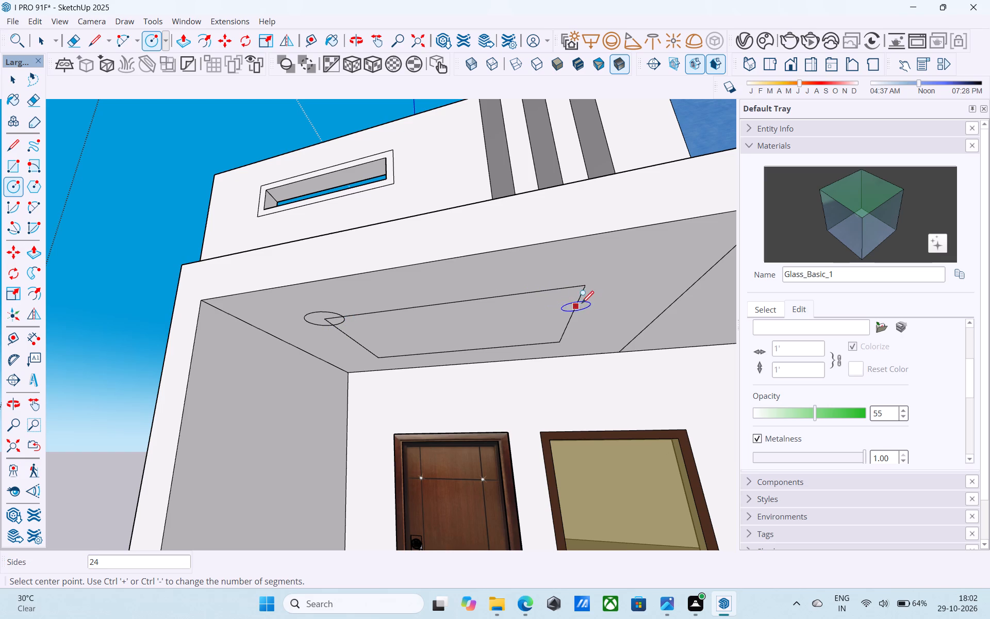
{"action": "left_click", "coordinate": [582, 288]}
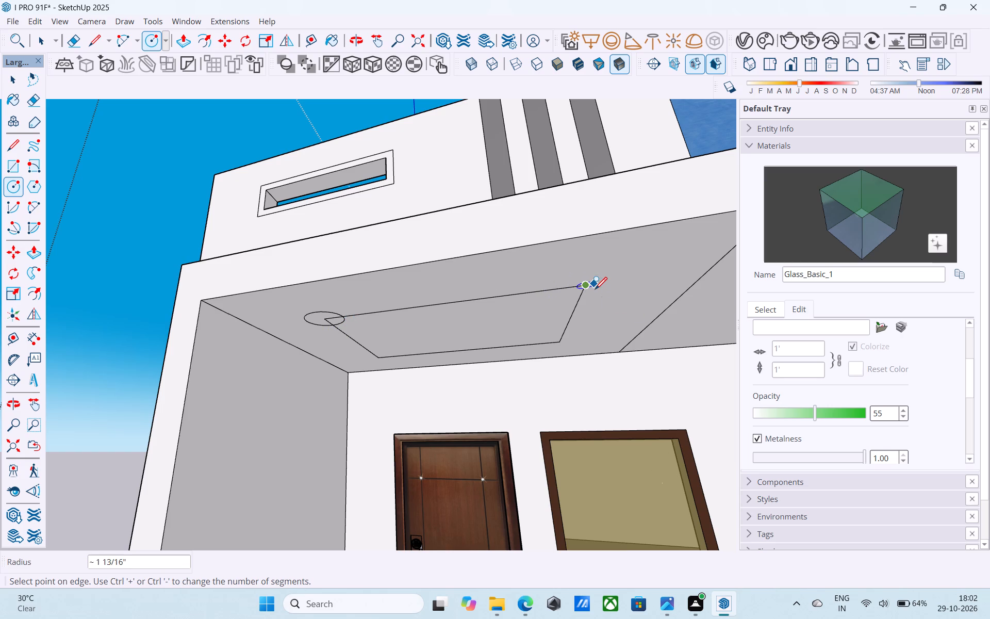
{"action": "left_click", "coordinate": [598, 293]}
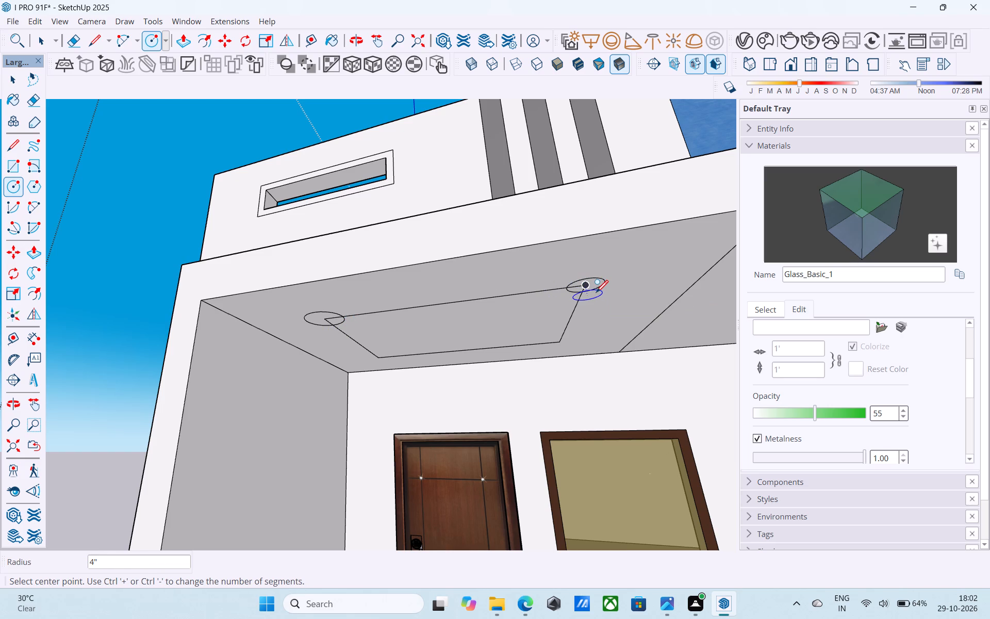
{"action": "key", "text": "ctrl+z"}
{"action": "scroll", "coordinate": [591, 293], "scroll_direction": "up", "scroll_amount": 3}
{"action": "left_click", "coordinate": [584, 285]}
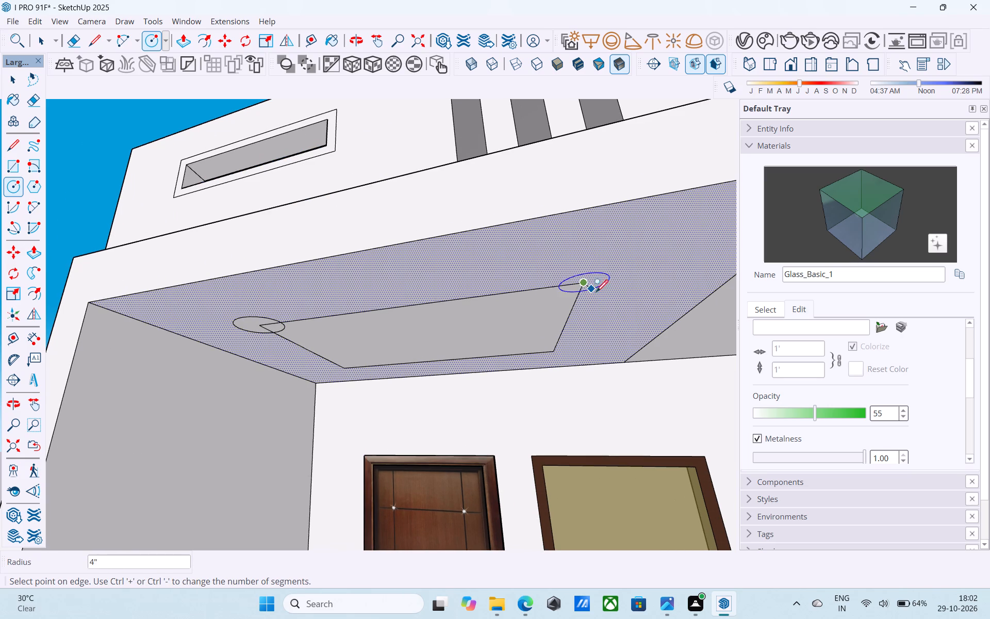
{"action": "type", "text": "6\""}
{"action": "key", "text": "Return"}
Draw matching 6" radius circles centred on the two back corners of the offset ceiling outline.
{"action": "scroll", "coordinate": [602, 297], "scroll_direction": "down", "scroll_amount": 6}
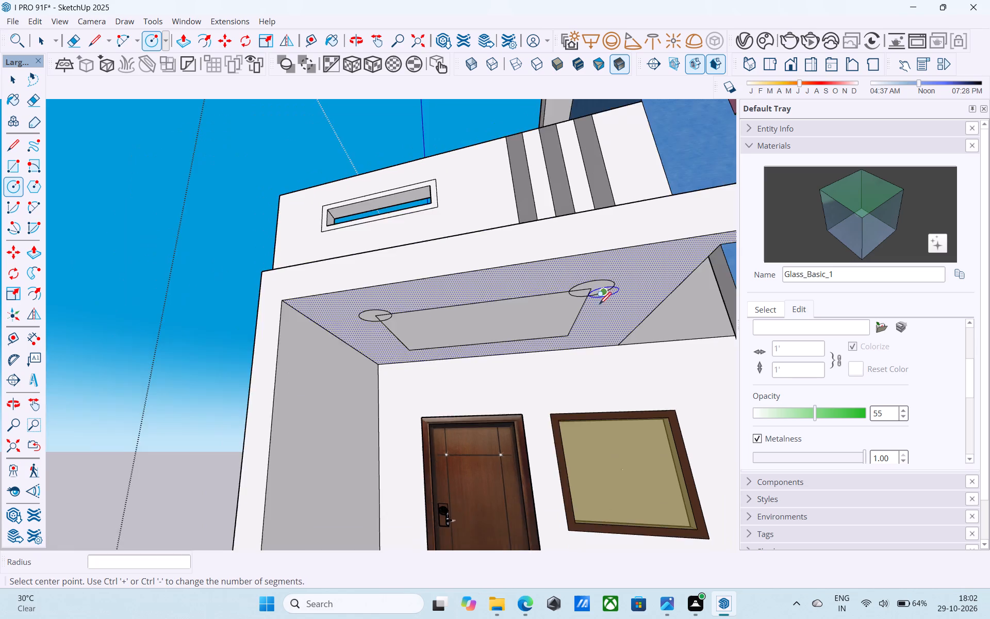
{"action": "middle_click_drag", "start_coordinate": [599, 305], "coordinate": [749, 117]}
{"action": "middle_click_drag", "start_coordinate": [582, 304], "coordinate": [541, 251]}
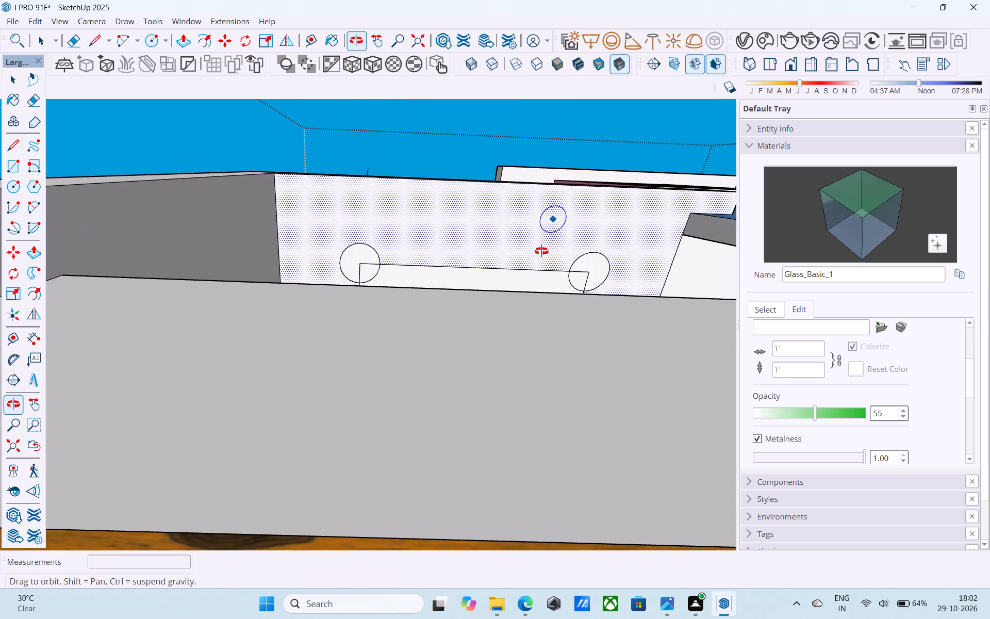
{"action": "middle_click_drag", "start_coordinate": [541, 251], "coordinate": [540, 287]}
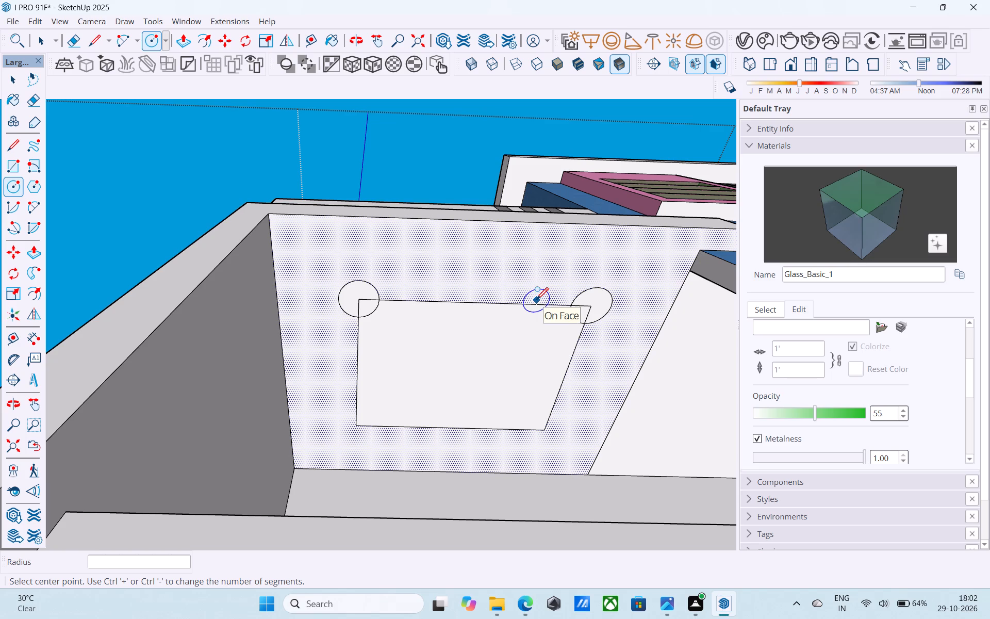
{"action": "scroll", "coordinate": [536, 301], "scroll_direction": "down", "scroll_amount": 5}
{"action": "middle_click_drag", "start_coordinate": [497, 361], "coordinate": [452, 411]}
{"action": "scroll", "coordinate": [442, 415], "scroll_direction": "up", "scroll_amount": 8}
{"action": "left_click", "coordinate": [376, 394]}
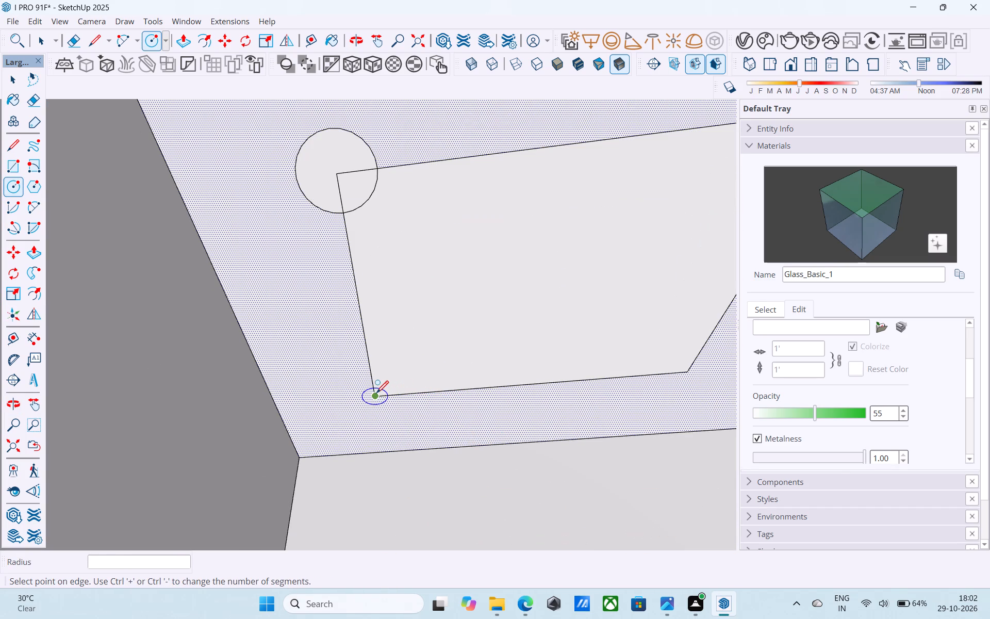
{"action": "left_click", "coordinate": [399, 383]}
{"action": "scroll", "coordinate": [304, 389], "scroll_direction": "down", "scroll_amount": 6}
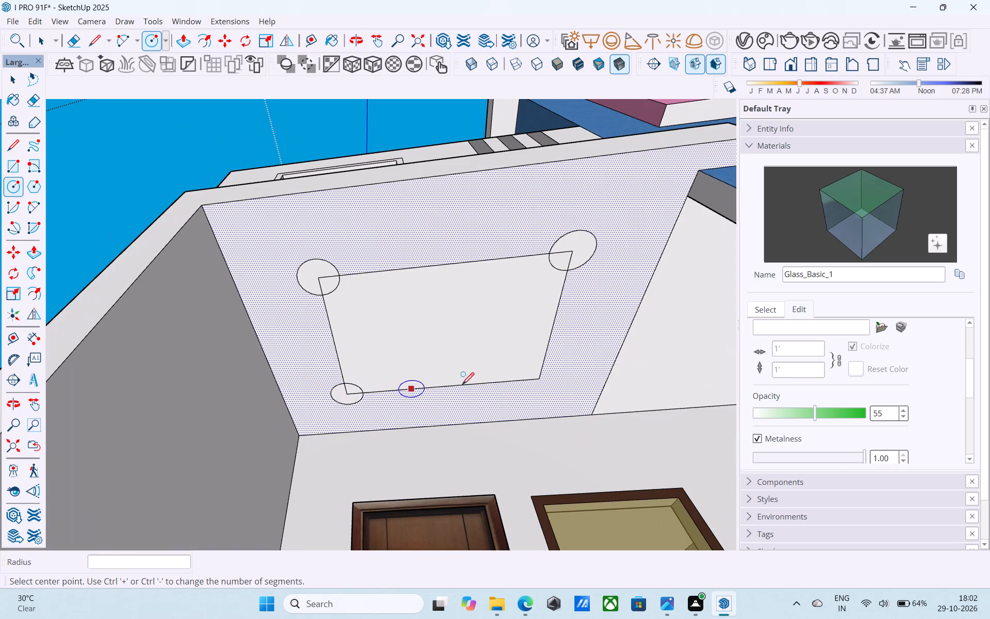
{"action": "left_click", "coordinate": [535, 378]}
{"action": "left_click", "coordinate": [556, 373]}
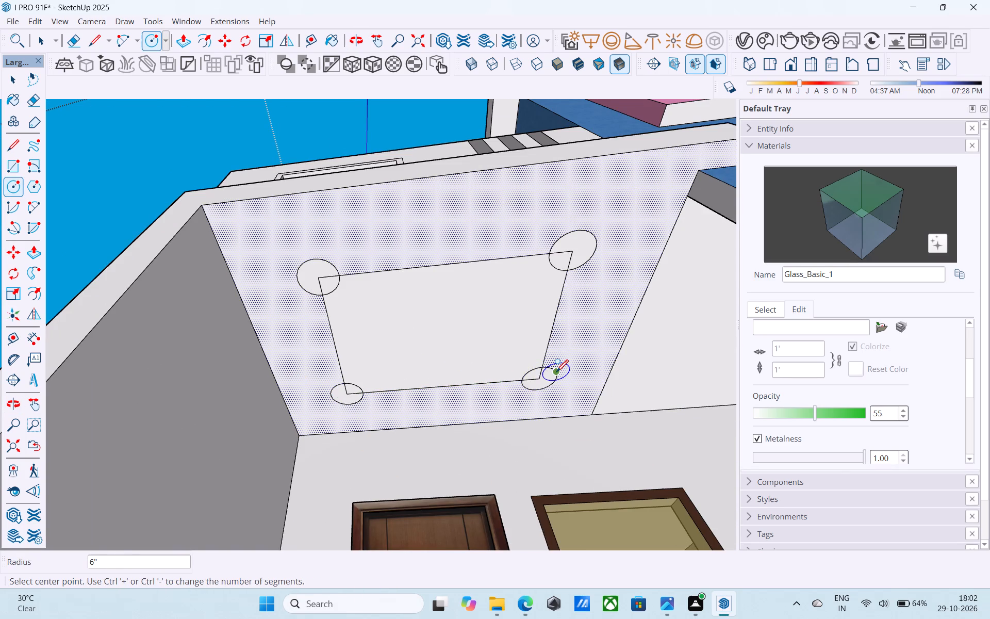
Recess the front left ceiling circle 3" into the slab, including the quarter segment inside the offset outline.
{"action": "scroll", "coordinate": [556, 373], "scroll_direction": "down", "scroll_amount": 6}
{"action": "scroll", "coordinate": [436, 329], "scroll_direction": "up", "scroll_amount": 6}
{"action": "scroll", "coordinate": [409, 330], "scroll_direction": "down", "scroll_amount": 5}
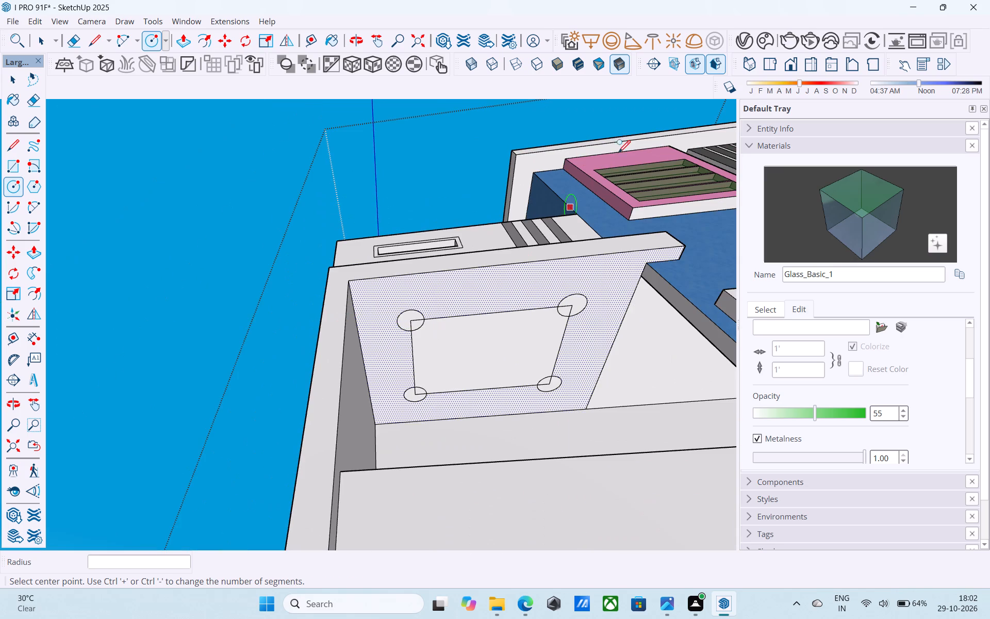
{"action": "scroll", "coordinate": [431, 301], "scroll_direction": "up", "scroll_amount": 7}
{"action": "key", "text": "space"}
{"action": "left_click", "coordinate": [401, 322]}
{"action": "scroll", "coordinate": [397, 333], "scroll_direction": "up", "scroll_amount": 2}
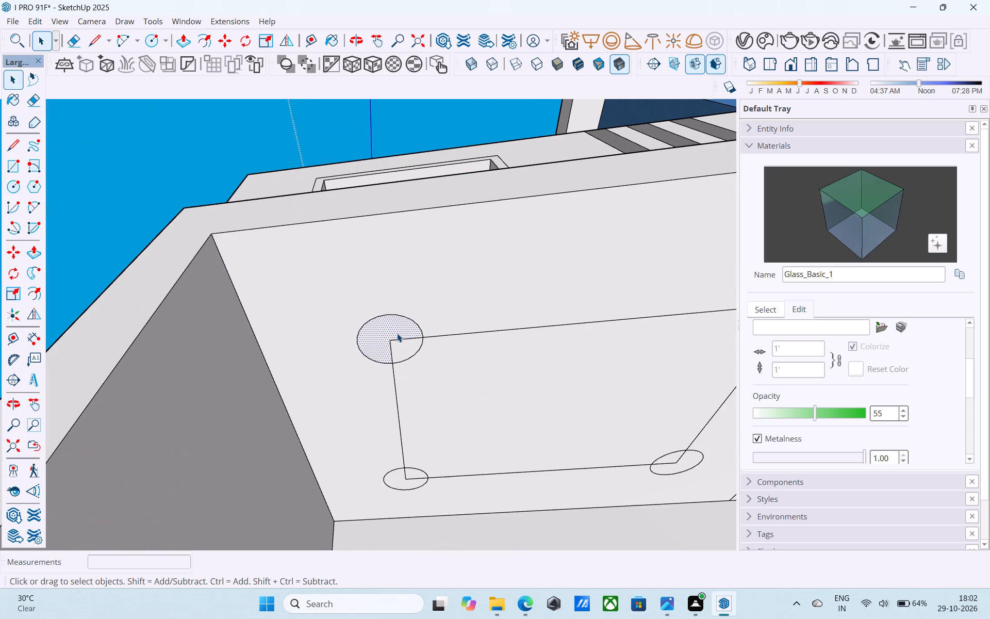
{"action": "key", "text": "p"}
{"action": "left_click", "coordinate": [395, 331]}
{"action": "scroll", "coordinate": [395, 328], "scroll_direction": "up", "scroll_amount": 4}
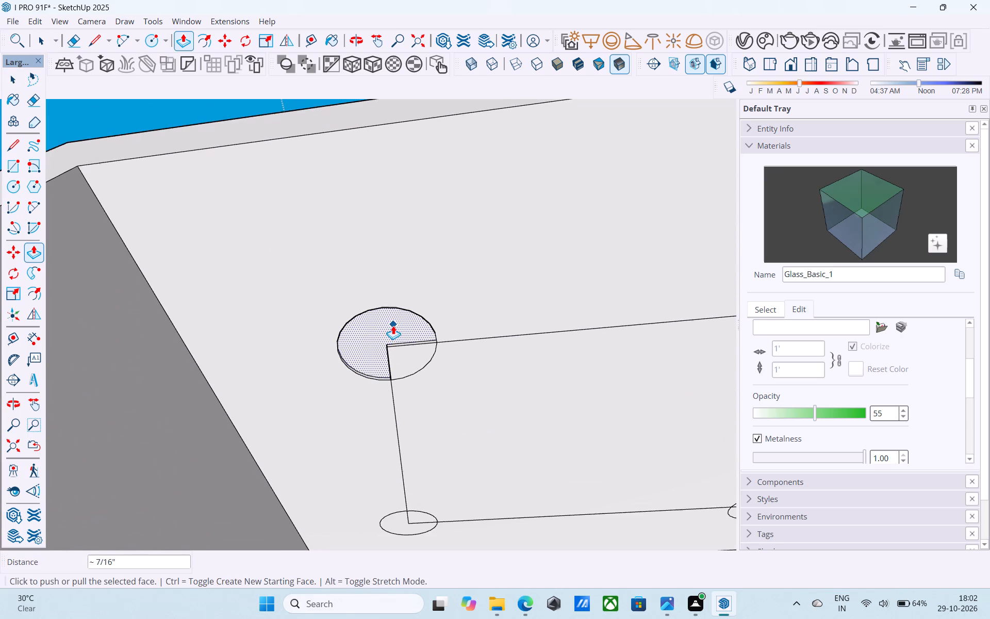
{"action": "left_click", "coordinate": [393, 325]}
{"action": "type", "text": "3\""}
{"action": "key", "text": "Return"}
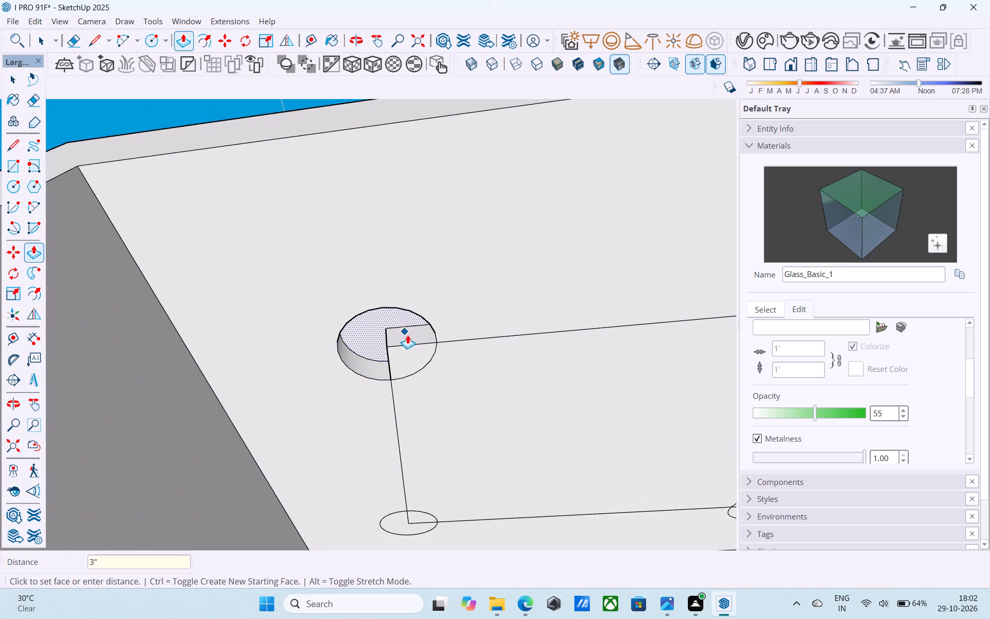
{"action": "key", "text": "space"}
{"action": "left_click", "coordinate": [408, 352]}
{"action": "key", "text": "p"}
{"action": "double_click", "coordinate": [408, 352]}
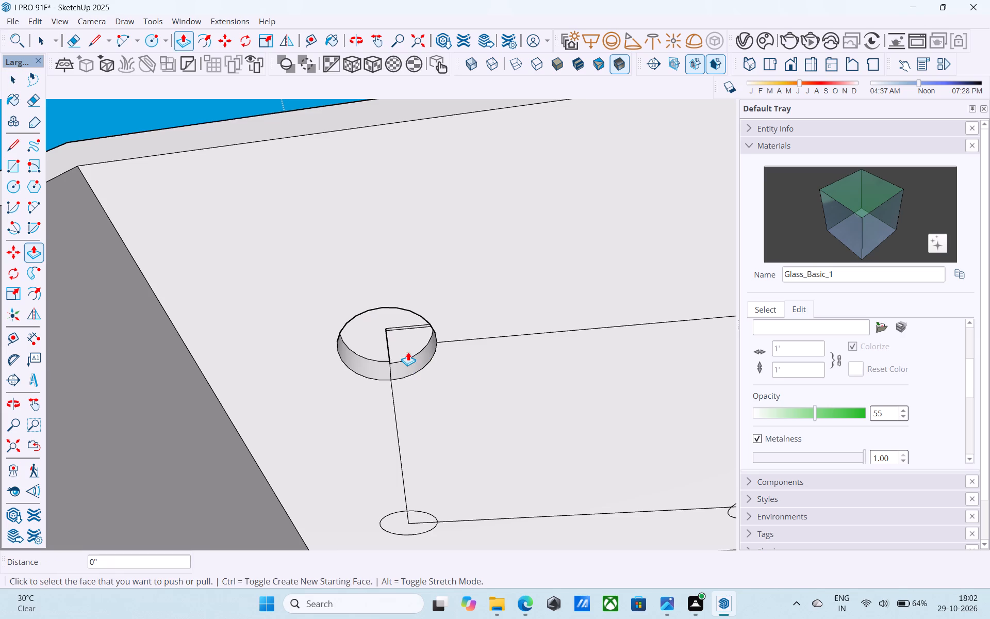
Recess the front right ceiling circle 3" into the slab, including the quarter segment inside the offset outline.
{"action": "scroll", "coordinate": [337, 336], "scroll_direction": "down", "scroll_amount": 9}
{"action": "middle_click_drag", "start_coordinate": [326, 329], "coordinate": [350, 284]}
{"action": "scroll", "coordinate": [584, 355], "scroll_direction": "up", "scroll_amount": 5}
{"action": "double_click", "coordinate": [633, 314]}
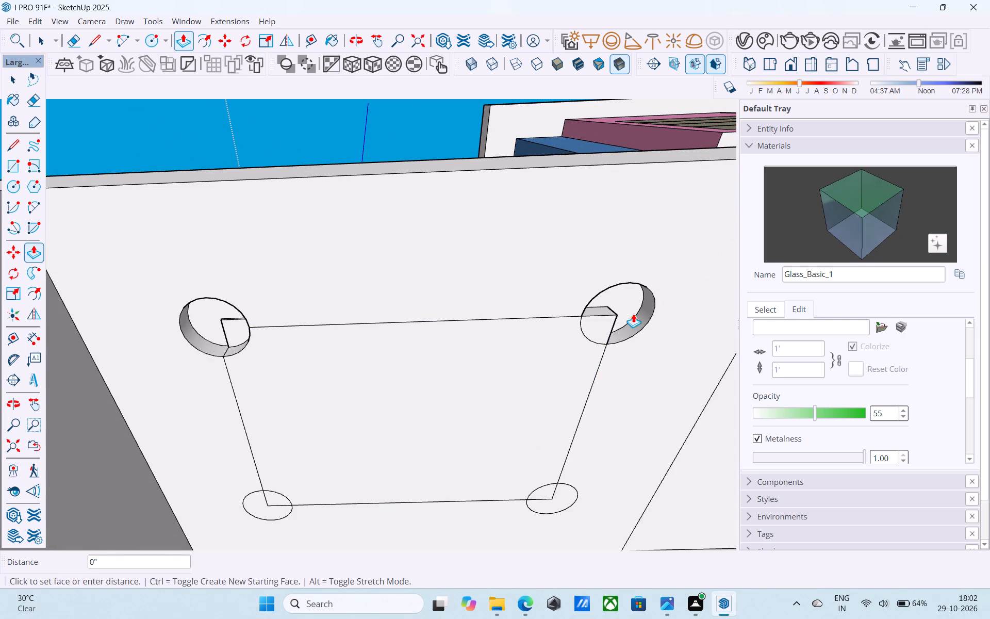
{"action": "double_click", "coordinate": [605, 330]}
{"action": "scroll", "coordinate": [581, 282], "scroll_direction": "down", "scroll_amount": 6}
{"action": "scroll", "coordinate": [588, 287], "scroll_direction": "up", "scroll_amount": 3}
{"action": "scroll", "coordinate": [588, 286], "scroll_direction": "down", "scroll_amount": 6}
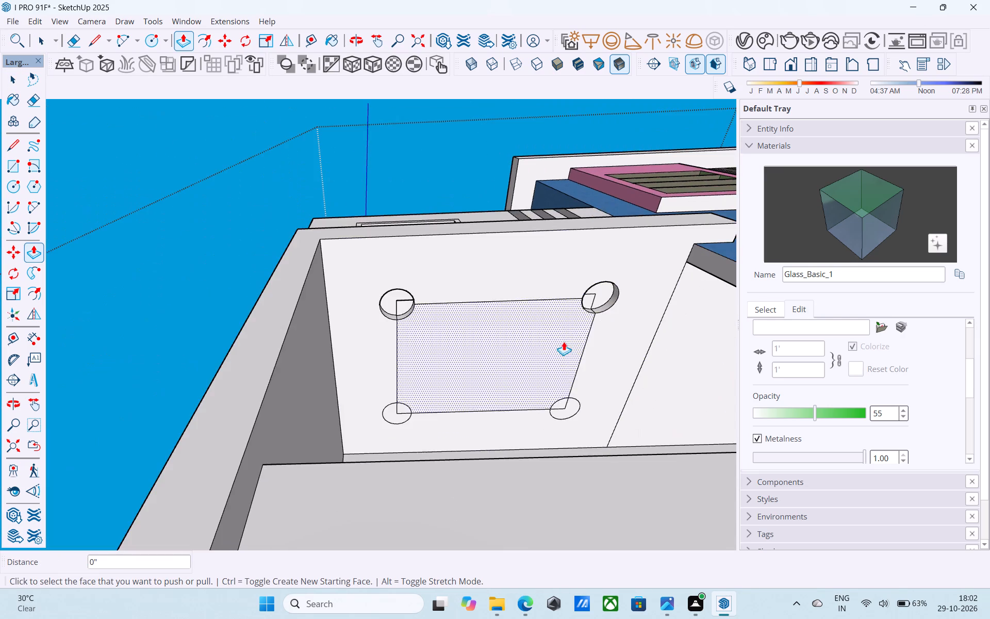
Push the quarter segment of the front left ceiling recess level with the rest of its recessed face.
{"action": "scroll", "coordinate": [387, 418], "scroll_direction": "up", "scroll_amount": 4}
{"action": "scroll", "coordinate": [414, 253], "scroll_direction": "up", "scroll_amount": 4}
{"action": "middle_click", "coordinate": [408, 208]}
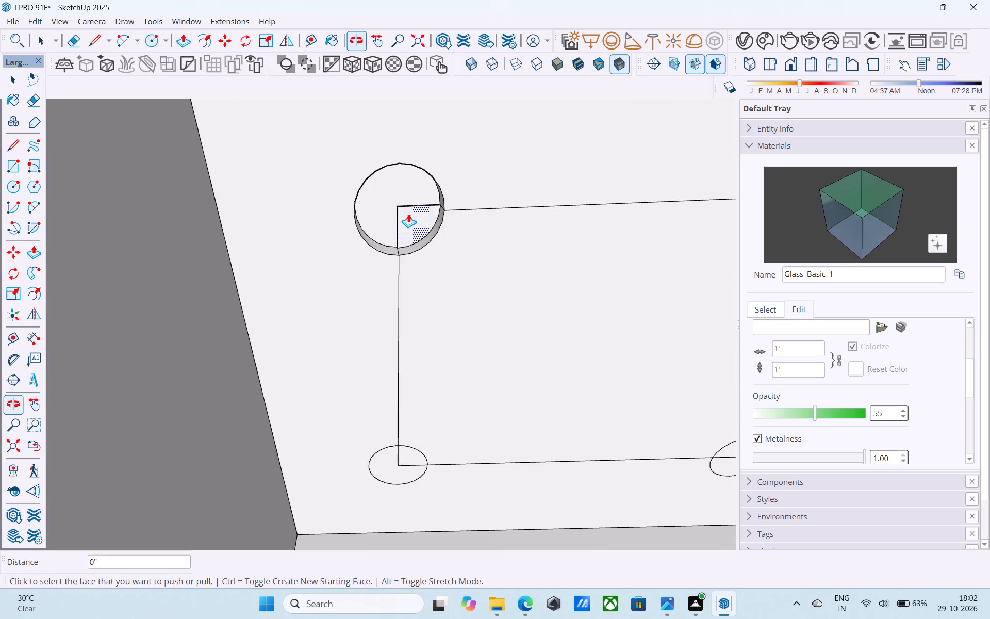
{"action": "scroll", "coordinate": [408, 214], "scroll_direction": "up", "scroll_amount": 3}
{"action": "left_click", "coordinate": [408, 214]}
{"action": "left_click", "coordinate": [383, 186]}
Recess the back left ceiling circle 3" into the slab, including the quarter segment inside the offset outline.
{"action": "scroll", "coordinate": [395, 173], "scroll_direction": "down", "scroll_amount": 10}
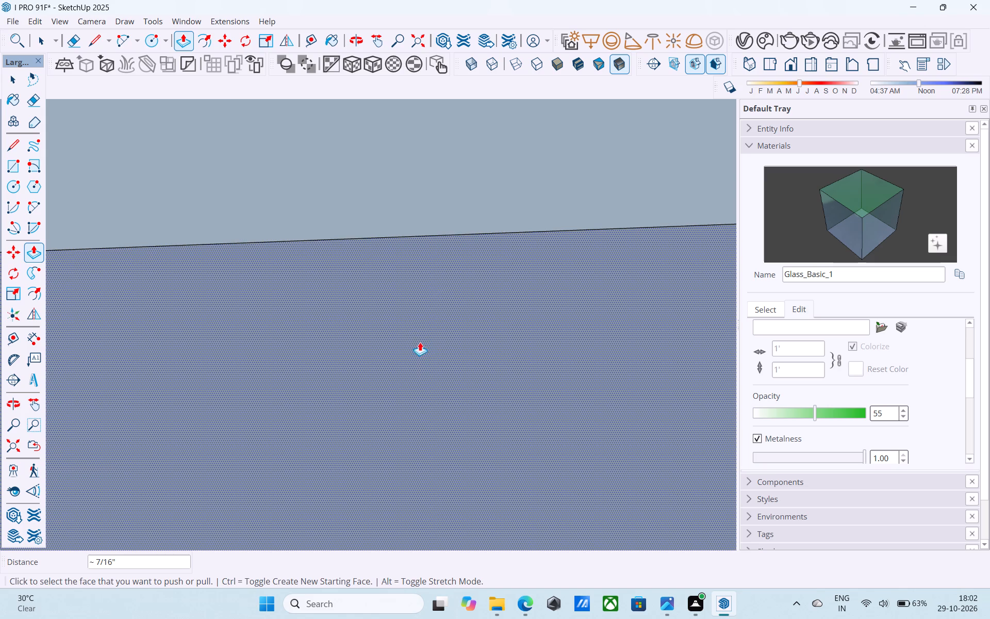
{"action": "middle_click_drag", "start_coordinate": [412, 320], "coordinate": [399, 417]}
{"action": "scroll", "coordinate": [402, 383], "scroll_direction": "down", "scroll_amount": 20}
{"action": "scroll", "coordinate": [402, 383], "scroll_direction": "down", "scroll_amount": 5}
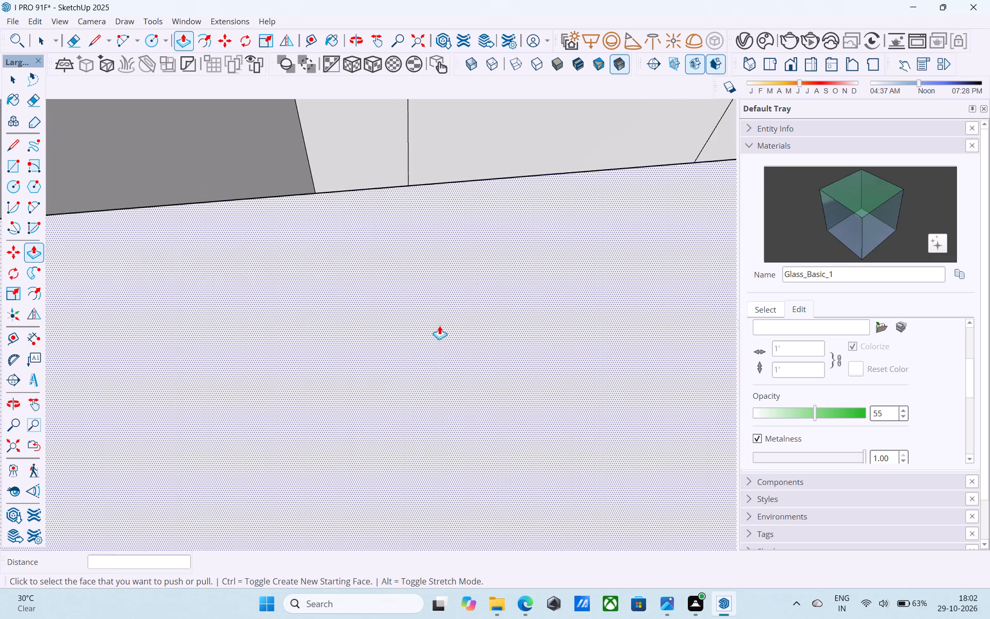
{"action": "scroll", "coordinate": [439, 325], "scroll_direction": "down", "scroll_amount": 18}
{"action": "scroll", "coordinate": [395, 239], "scroll_direction": "up", "scroll_amount": 13}
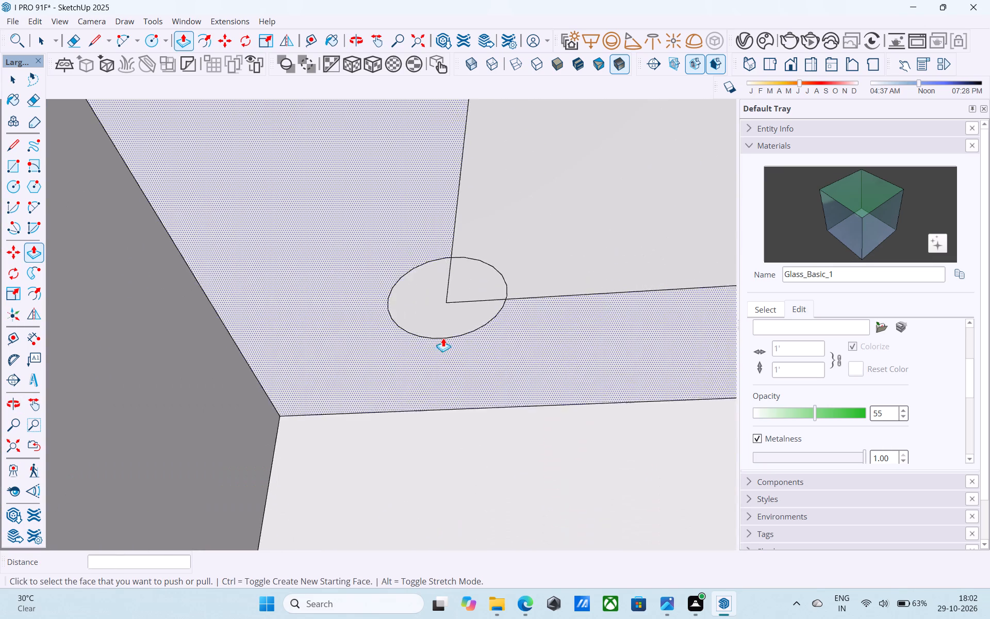
{"action": "scroll", "coordinate": [443, 338], "scroll_direction": "up", "scroll_amount": 4}
{"action": "left_click", "coordinate": [425, 307]}
{"action": "key", "text": "3"}
{"action": "key", "text": "shift+quotedbl"}
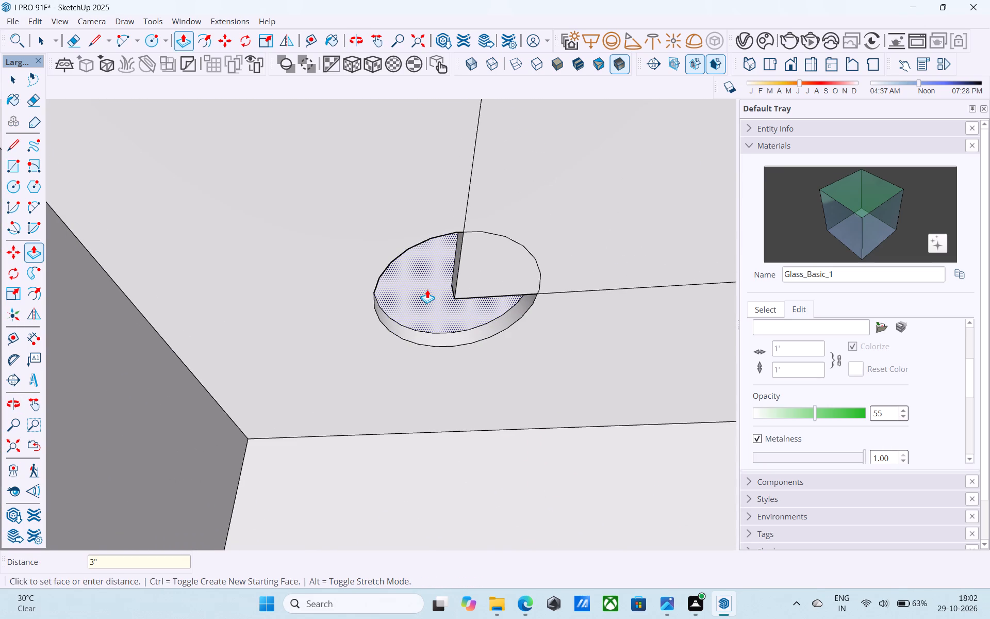
{"action": "key", "text": "Return"}
{"action": "double_click", "coordinate": [501, 279]}
{"action": "scroll", "coordinate": [420, 296], "scroll_direction": "down", "scroll_amount": 14}
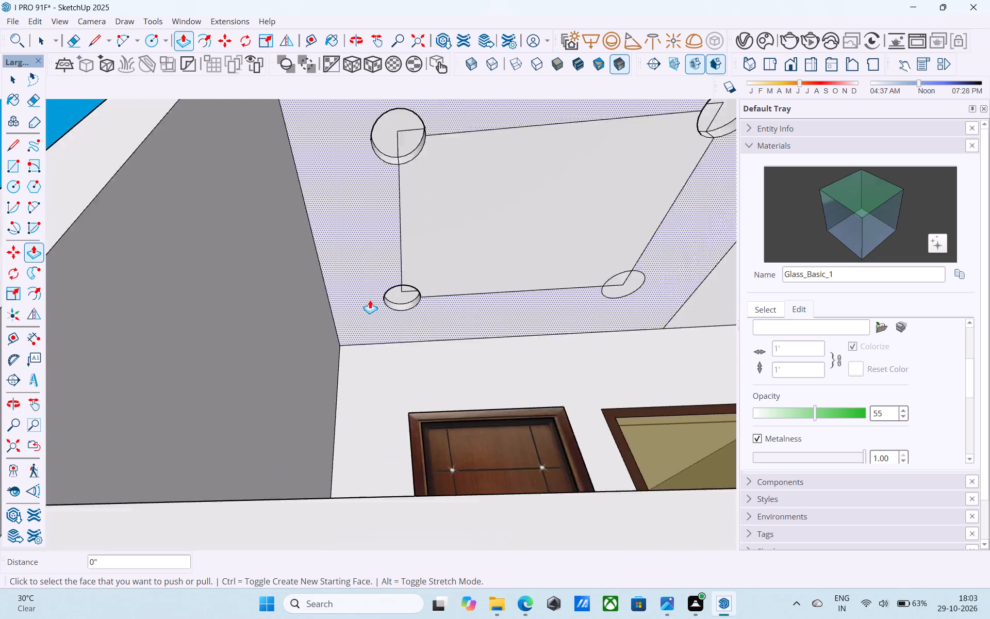
Recess the back right ceiling circle 3" into the slab and bring its quarter segment level with the recessed face.
{"action": "scroll", "coordinate": [370, 300], "scroll_direction": "down", "scroll_amount": 4}
{"action": "scroll", "coordinate": [601, 279], "scroll_direction": "up", "scroll_amount": 11}
{"action": "double_click", "coordinate": [537, 291]}
{"action": "double_click", "coordinate": [543, 270]}
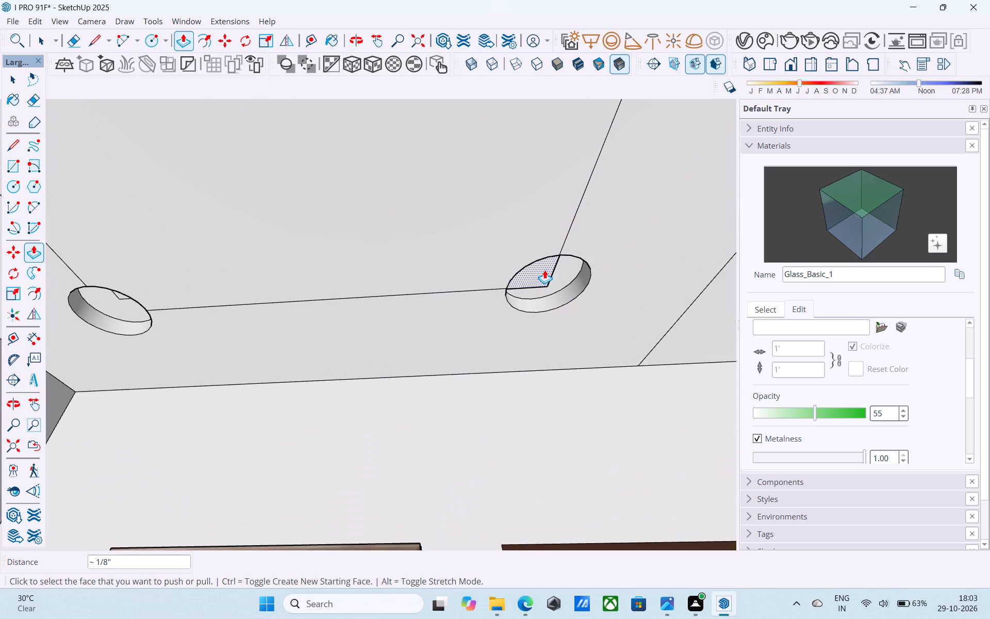
{"action": "left_click", "coordinate": [548, 273]}
{"action": "scroll", "coordinate": [562, 269], "scroll_direction": "up", "scroll_amount": 4}
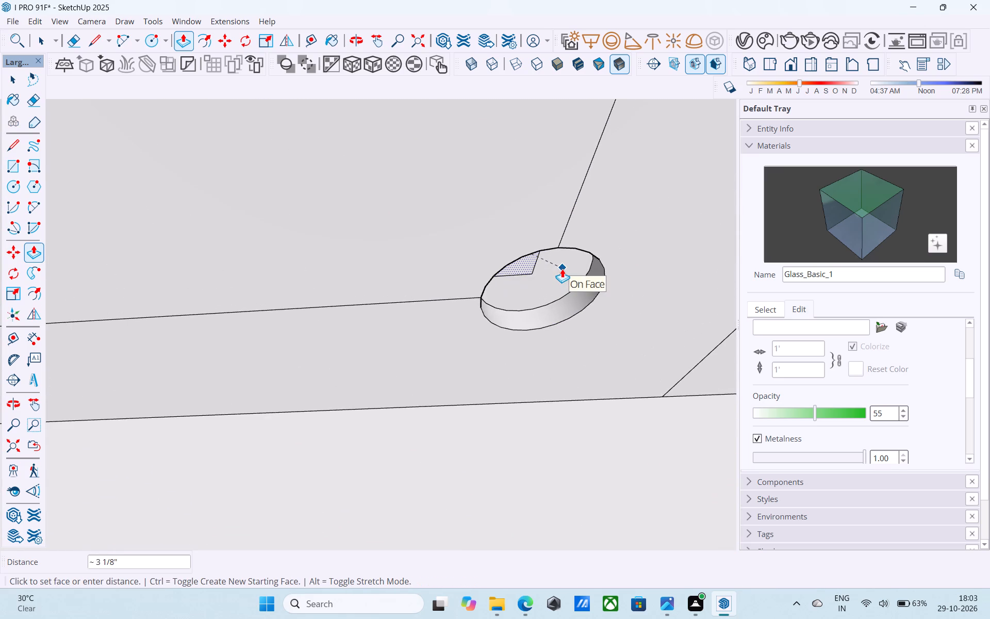
{"action": "left_click", "coordinate": [562, 269]}
Place a V-Ray sphere light centred in the front left ceiling recess, with its radius reaching the recess edge.
{"action": "scroll", "coordinate": [562, 269], "scroll_direction": "down", "scroll_amount": 16}
{"action": "middle_click_drag", "start_coordinate": [563, 273], "coordinate": [605, 274]}
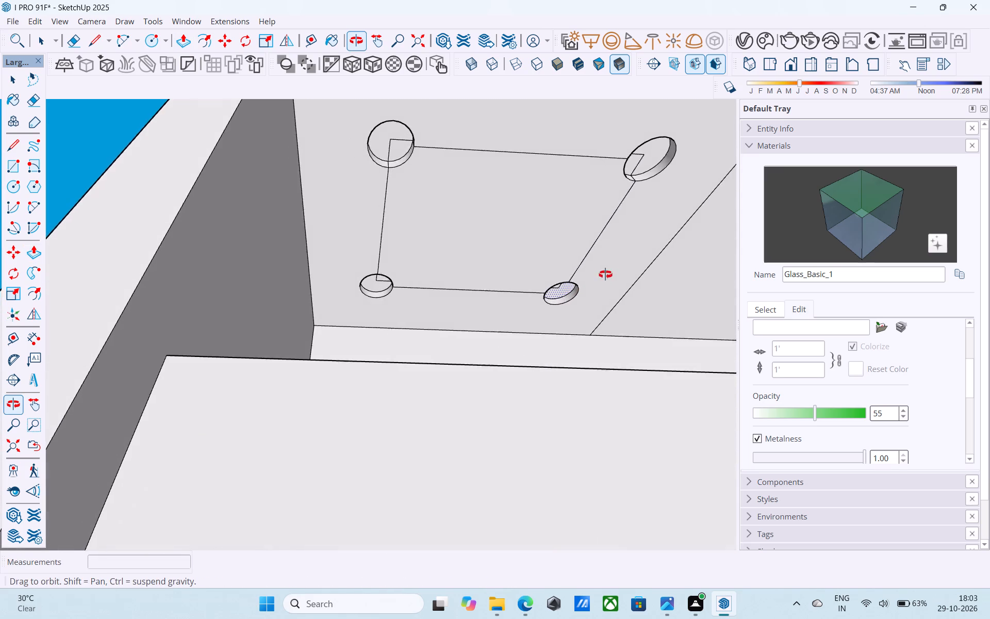
{"action": "middle_click_drag", "start_coordinate": [605, 274], "coordinate": [610, 271]}
{"action": "key", "text": "space"}
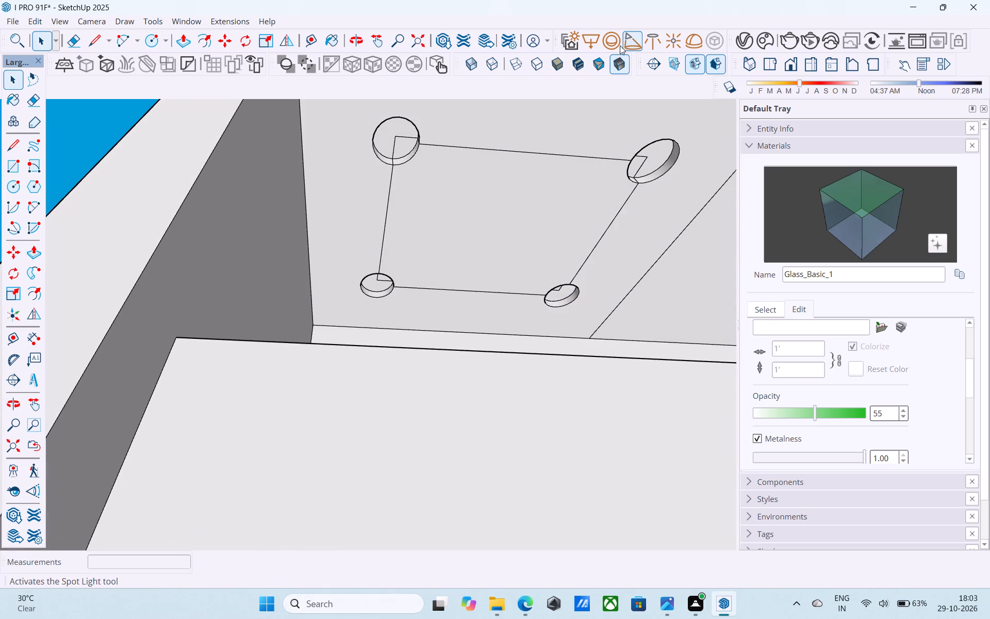
{"action": "left_click", "coordinate": [616, 44]}
{"action": "middle_click_drag", "start_coordinate": [432, 146], "coordinate": [436, 184]}
{"action": "scroll", "coordinate": [427, 203], "scroll_direction": "up", "scroll_amount": 2}
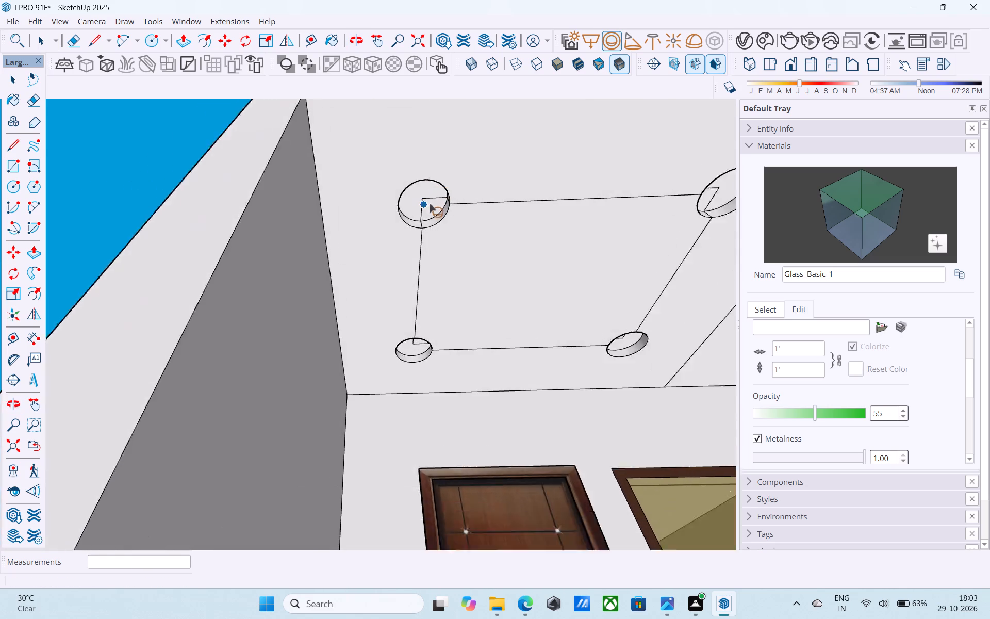
{"action": "scroll", "coordinate": [430, 204], "scroll_direction": "up", "scroll_amount": 5}
{"action": "left_click", "coordinate": [421, 194]}
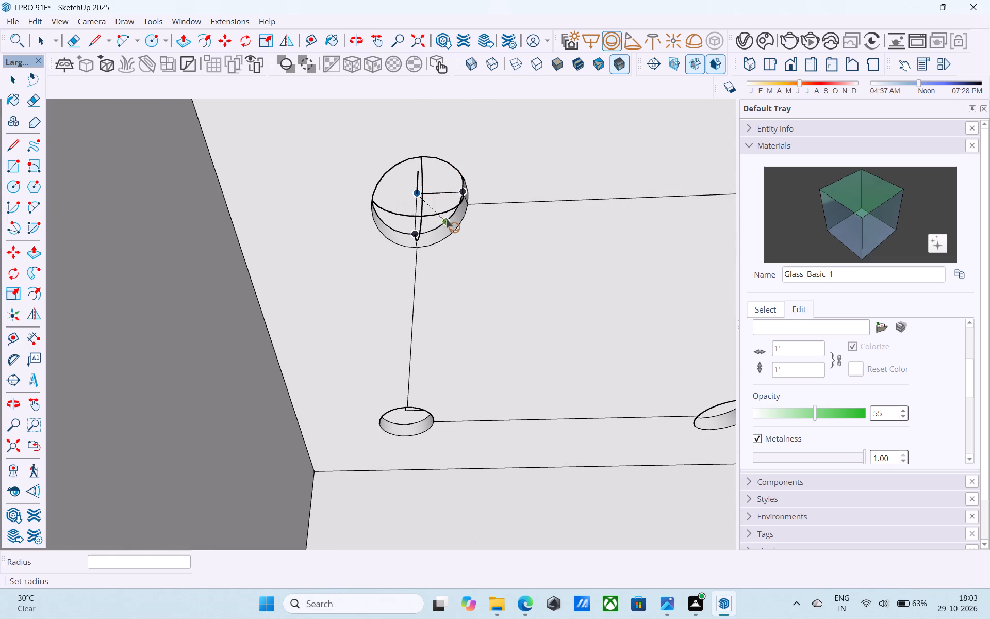
{"action": "left_click", "coordinate": [446, 219]}
Place a V-Ray sphere light centred in the front right ceiling recess, sized to fit the recess.
{"action": "scroll", "coordinate": [398, 223], "scroll_direction": "down", "scroll_amount": 9}
{"action": "middle_click_drag", "start_coordinate": [514, 256], "coordinate": [339, 260]}
{"action": "scroll", "coordinate": [472, 222], "scroll_direction": "up", "scroll_amount": 5}
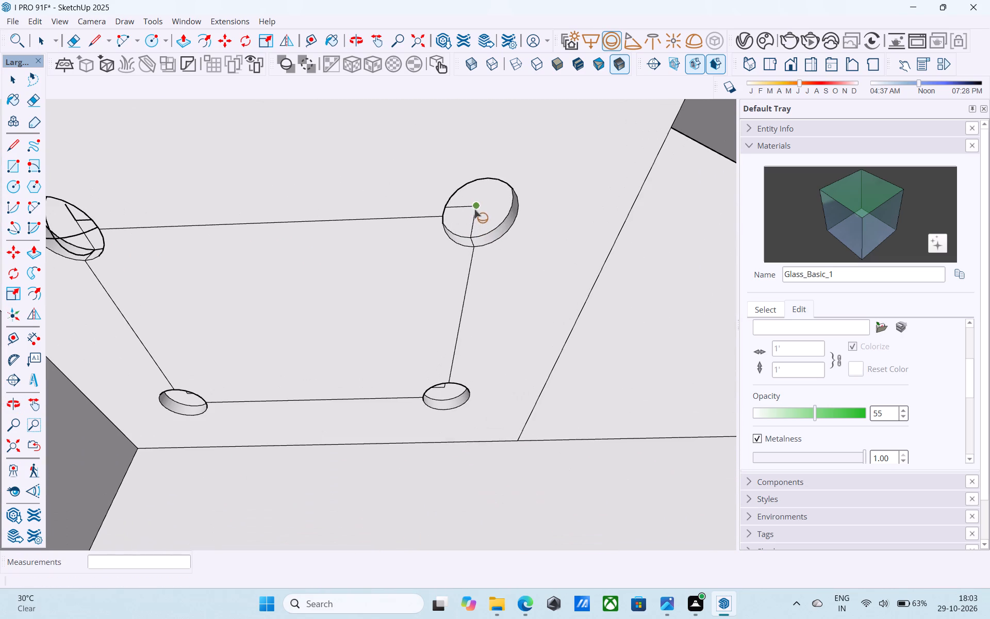
{"action": "left_click", "coordinate": [474, 208]}
{"action": "left_click", "coordinate": [497, 228]}
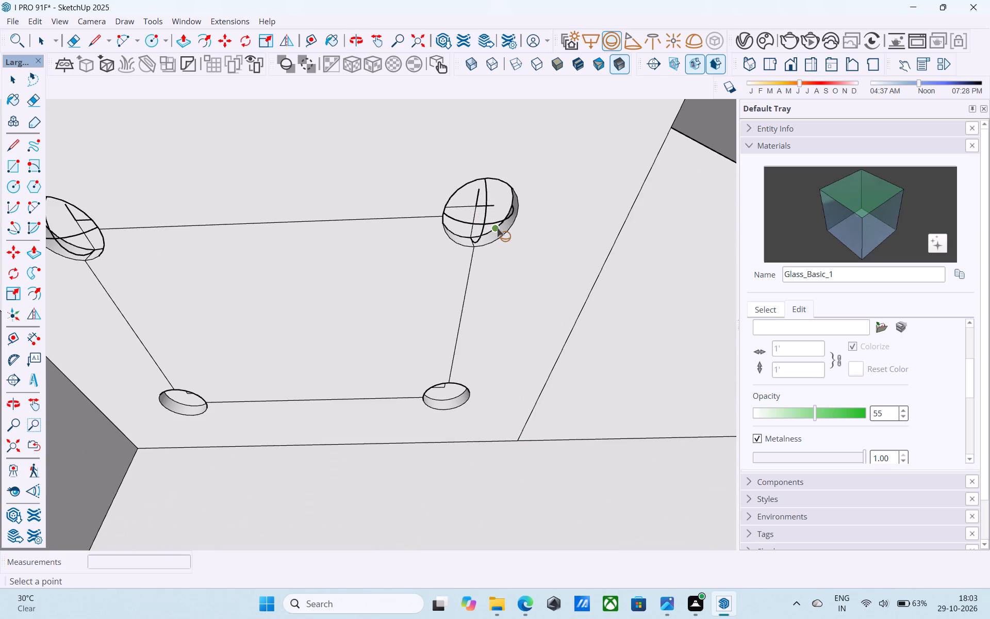
Place a V-Ray sphere light centred in the back left ceiling recess, sized to fit the recess.
{"action": "scroll", "coordinate": [497, 228], "scroll_direction": "down", "scroll_amount": 5}
{"action": "middle_click_drag", "start_coordinate": [457, 280], "coordinate": [502, 231], "text": "shift"}
{"action": "scroll", "coordinate": [299, 314], "scroll_direction": "up", "scroll_amount": 8}
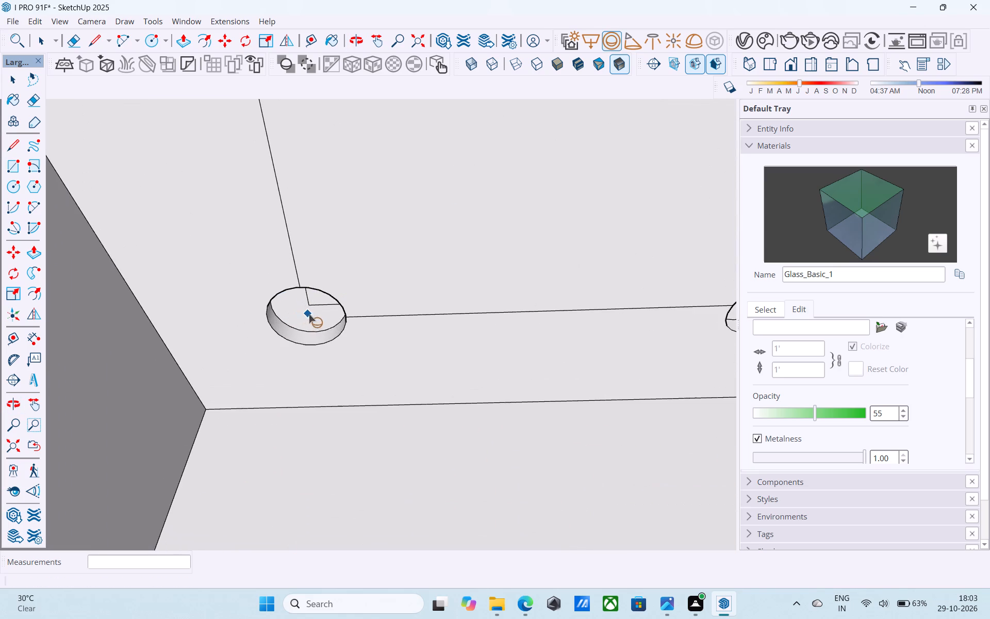
{"action": "left_click", "coordinate": [308, 304]}
{"action": "left_click", "coordinate": [309, 330]}
Place a V-Ray sphere light centred in the back right ceiling recess, sized to fit the recess.
{"action": "scroll", "coordinate": [310, 329], "scroll_direction": "down", "scroll_amount": 5}
{"action": "middle_click_drag", "start_coordinate": [433, 318], "coordinate": [284, 302]}
{"action": "scroll", "coordinate": [445, 321], "scroll_direction": "up", "scroll_amount": 5}
{"action": "left_click", "coordinate": [428, 269]}
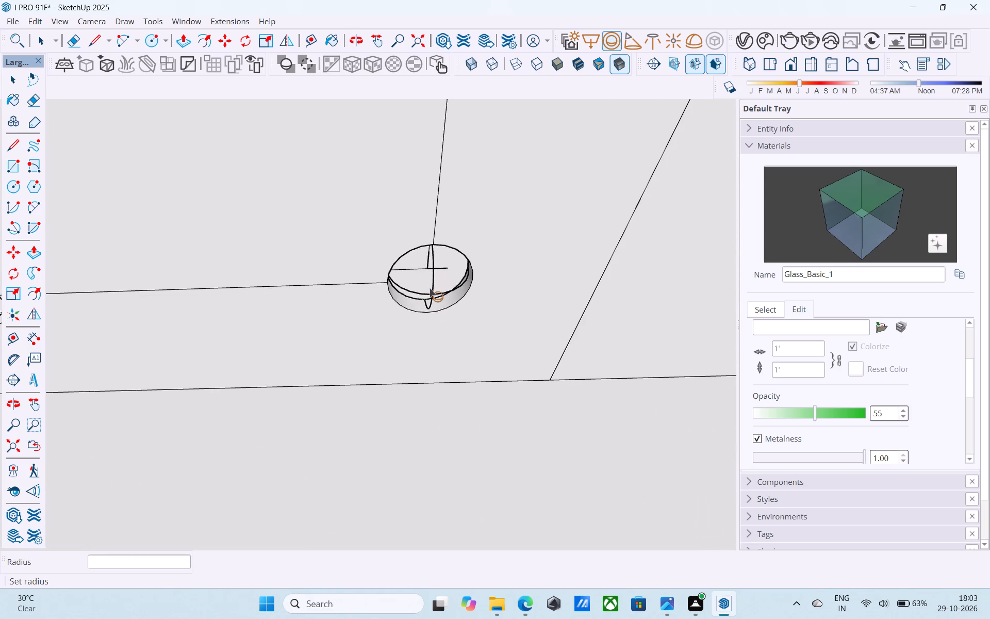
{"action": "left_click", "coordinate": [430, 288]}
{"action": "scroll", "coordinate": [430, 288], "scroll_direction": "down", "scroll_amount": 11}
{"action": "key", "text": "space"}
Open the V-Ray Asset Editor at the scene's lights, where the balcony ceiling's sphere lights are listed.
{"action": "scroll", "coordinate": [441, 300], "scroll_direction": "down", "scroll_amount": 1}
{"action": "middle_click_drag", "start_coordinate": [441, 300], "coordinate": [455, 361]}
{"action": "scroll", "coordinate": [457, 364], "scroll_direction": "down", "scroll_amount": 6}
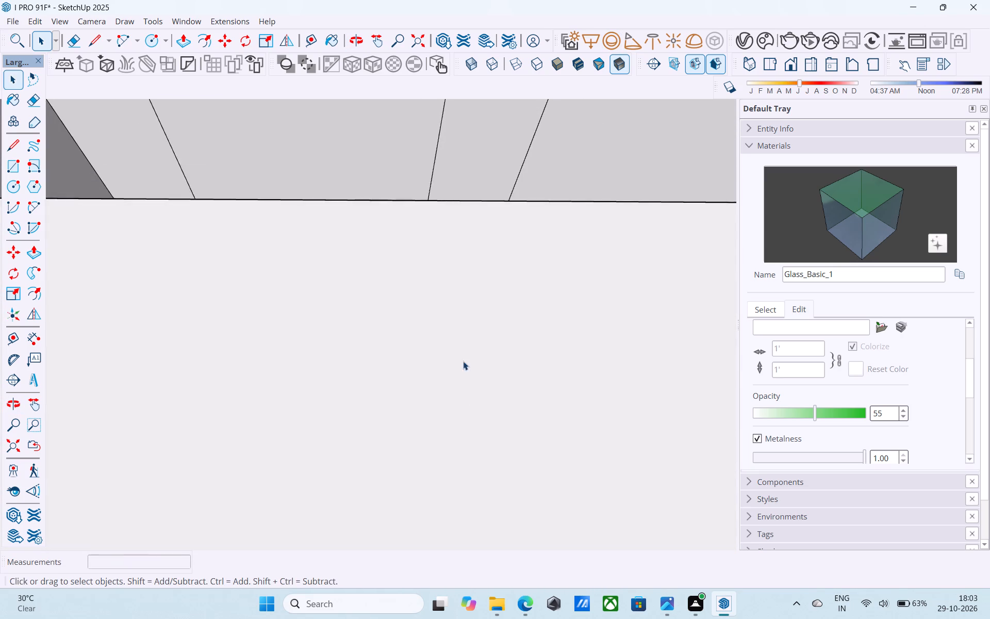
{"action": "scroll", "coordinate": [463, 361], "scroll_direction": "down", "scroll_amount": 20}
{"action": "scroll", "coordinate": [463, 361], "scroll_direction": "down", "scroll_amount": 2}
{"action": "middle_click_drag", "start_coordinate": [491, 368], "coordinate": [496, 363]}
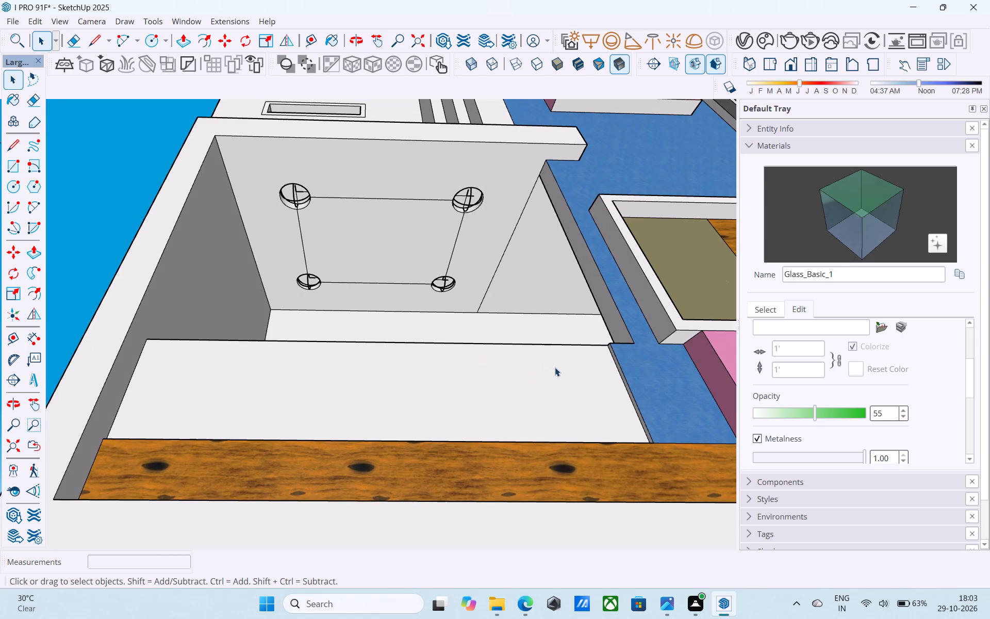
{"action": "middle_click_drag", "start_coordinate": [556, 304], "coordinate": [531, 352]}
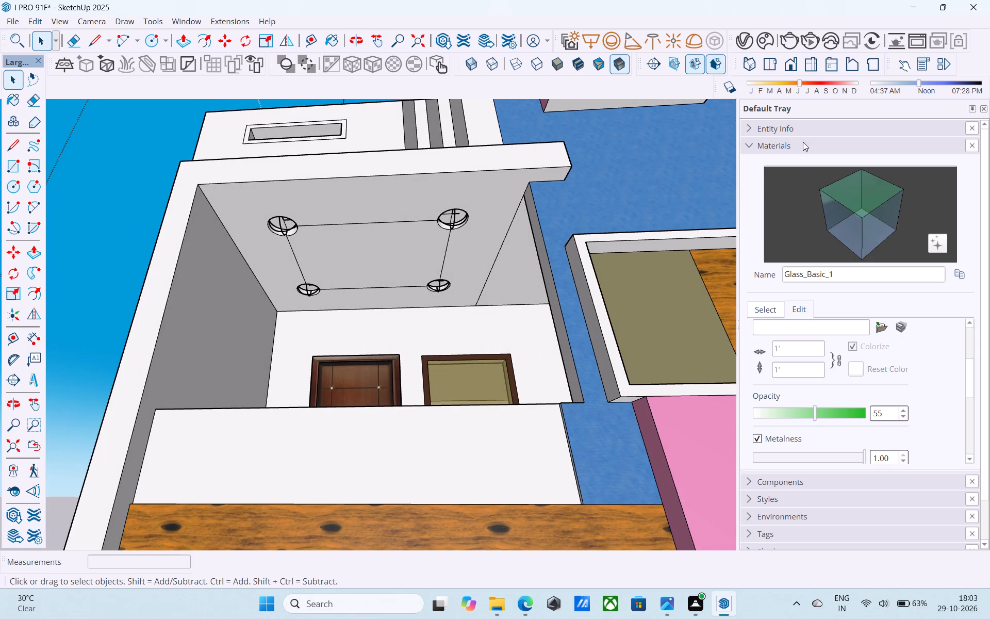
{"action": "left_click", "coordinate": [745, 42]}
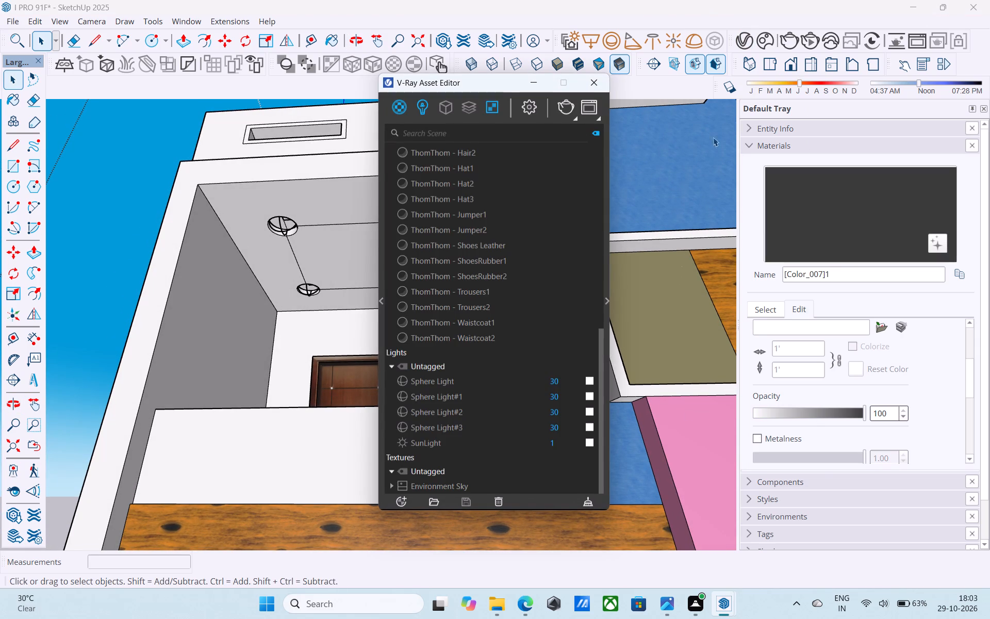
{"action": "scroll", "coordinate": [490, 285], "scroll_direction": "down", "scroll_amount": 2}
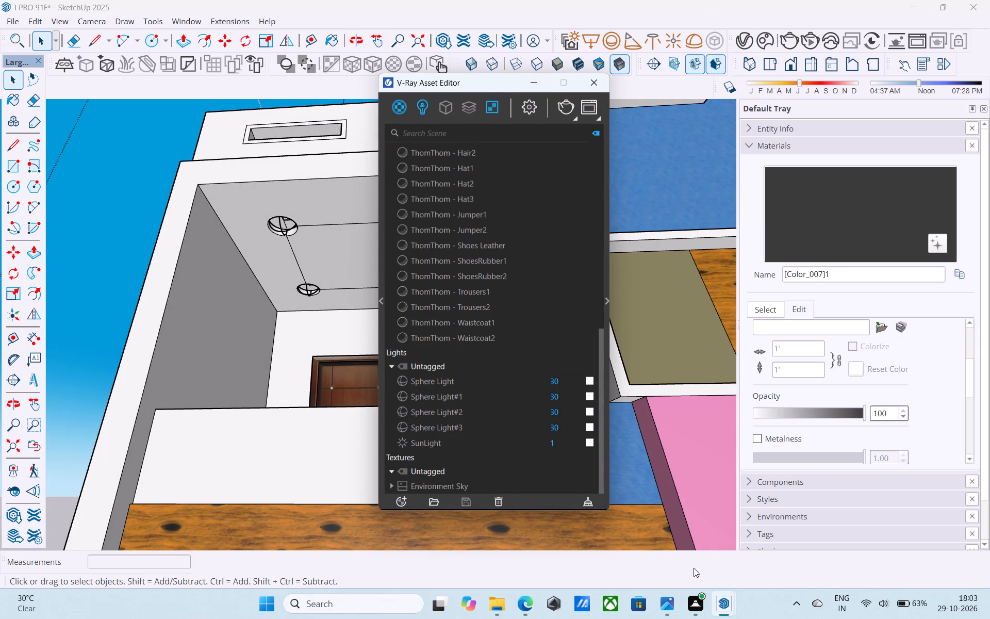
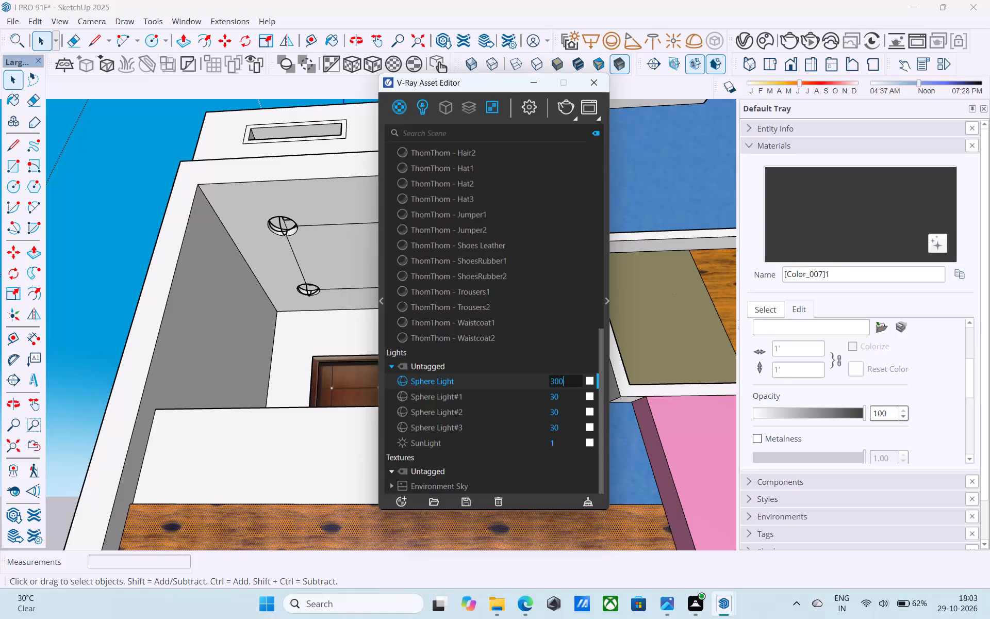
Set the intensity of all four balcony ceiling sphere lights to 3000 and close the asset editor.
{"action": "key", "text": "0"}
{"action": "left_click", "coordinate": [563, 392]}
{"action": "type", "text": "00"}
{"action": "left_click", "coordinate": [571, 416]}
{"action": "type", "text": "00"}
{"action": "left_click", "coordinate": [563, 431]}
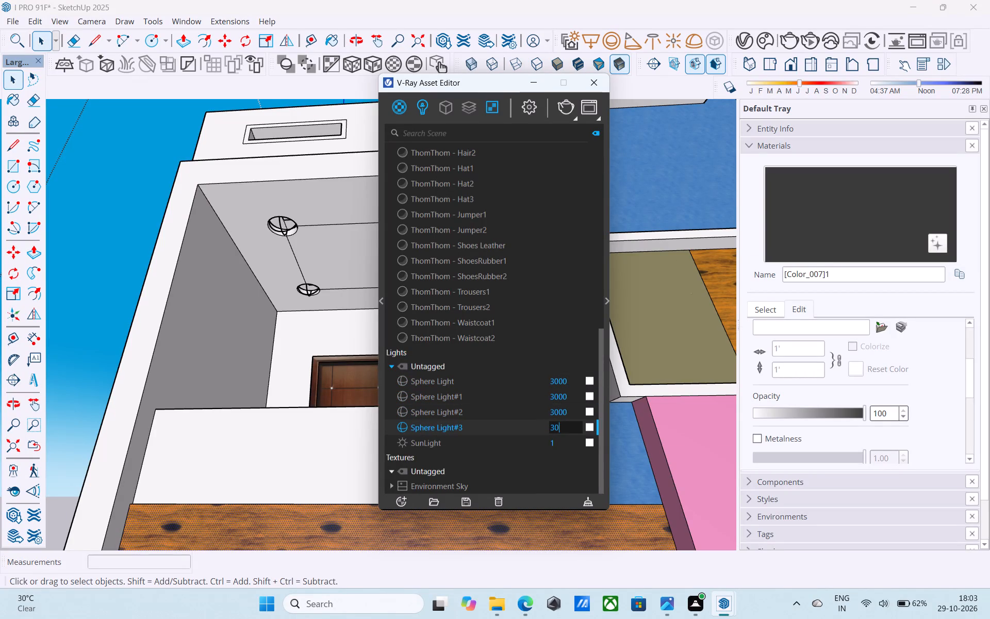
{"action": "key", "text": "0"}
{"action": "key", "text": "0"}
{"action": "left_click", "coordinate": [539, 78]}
Erase the construction lines joining the four circular recesses on the balcony ceiling, and save the model.
{"action": "scroll", "coordinate": [550, 190], "scroll_direction": "down", "scroll_amount": 4}
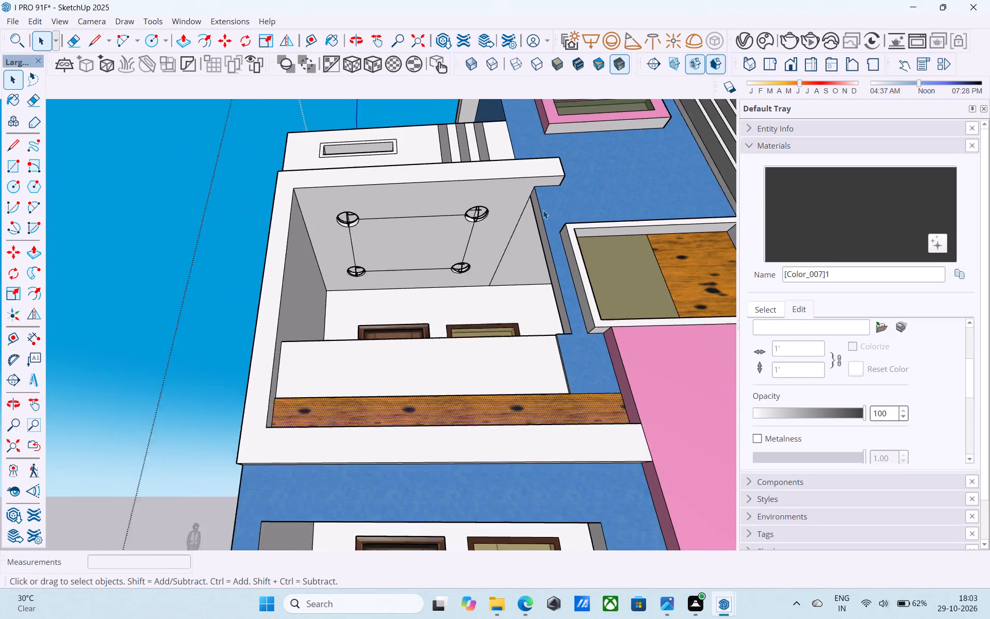
{"action": "scroll", "coordinate": [543, 210], "scroll_direction": "down", "scroll_amount": 4}
{"action": "middle_click_drag", "start_coordinate": [530, 232], "coordinate": [514, 253]}
{"action": "scroll", "coordinate": [454, 226], "scroll_direction": "up", "scroll_amount": 7}
{"action": "key", "text": "e"}
{"action": "left_click_drag", "start_coordinate": [433, 194], "coordinate": [435, 196]}
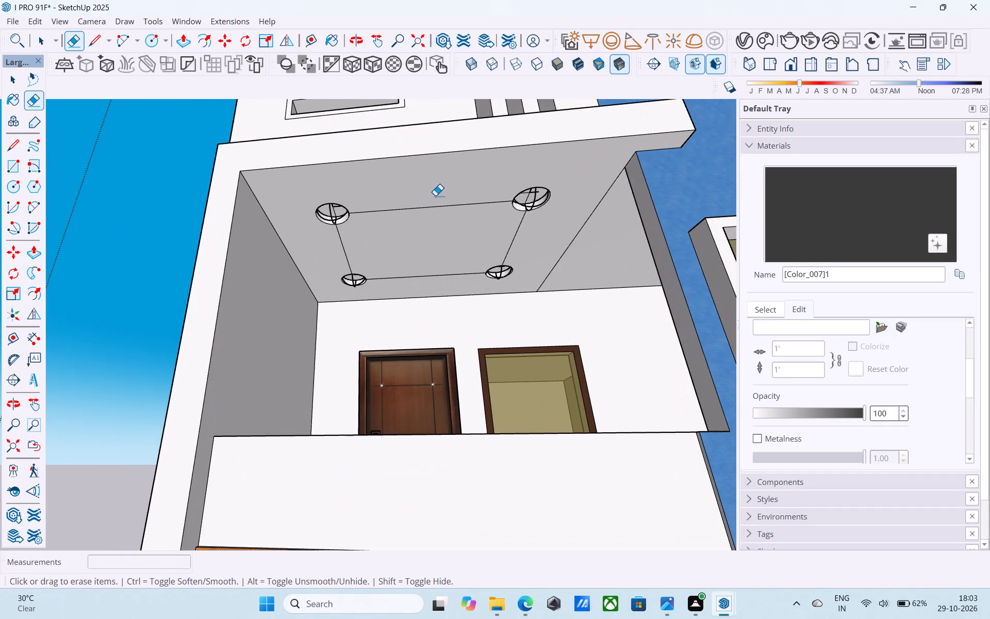
{"action": "left_click_drag", "start_coordinate": [435, 196], "coordinate": [437, 215]}
{"action": "scroll", "coordinate": [301, 265], "scroll_direction": "up", "scroll_amount": 3}
{"action": "left_click_drag", "start_coordinate": [346, 241], "coordinate": [401, 226]}
{"action": "left_click_drag", "start_coordinate": [598, 228], "coordinate": [666, 227]}
{"action": "left_click_drag", "start_coordinate": [503, 264], "coordinate": [507, 286]}
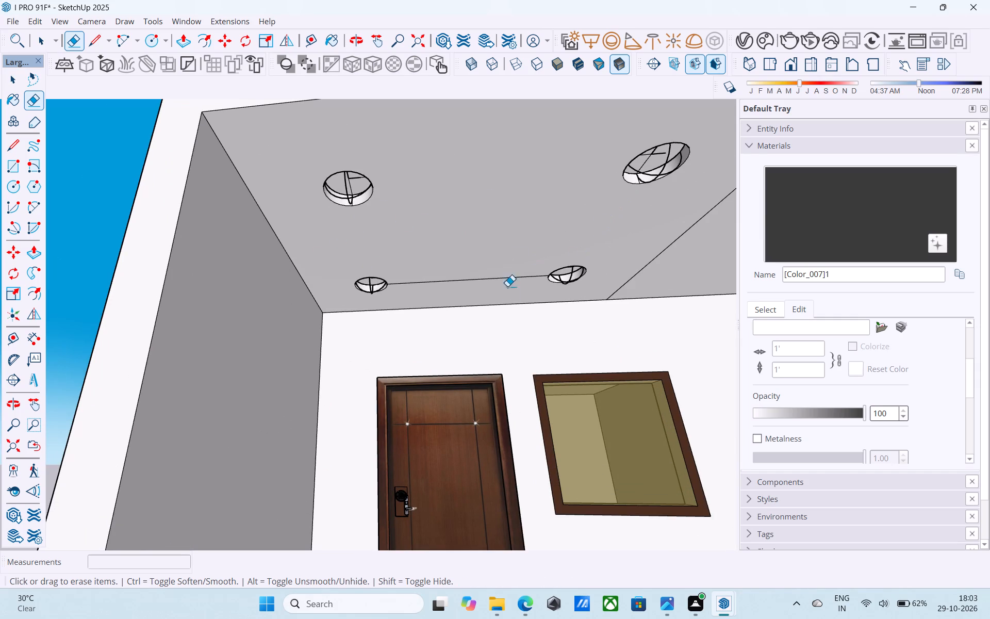
{"action": "left_click_drag", "start_coordinate": [507, 286], "coordinate": [508, 292]}
{"action": "scroll", "coordinate": [454, 294], "scroll_direction": "down", "scroll_amount": 5}
{"action": "key", "text": "space"}
{"action": "key", "text": "ctrl+s"}
Frame the whole front elevation and run a V-Ray test render to check the balcony lighting, stopping it once judged.
{"action": "scroll", "coordinate": [455, 289], "scroll_direction": "down", "scroll_amount": 6}
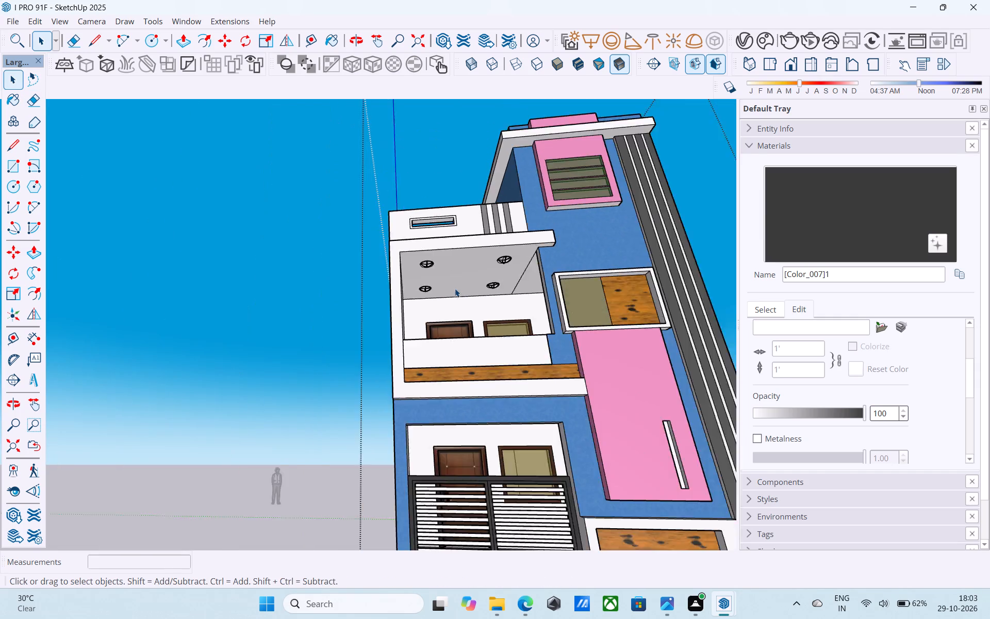
{"action": "scroll", "coordinate": [455, 288], "scroll_direction": "down", "scroll_amount": 2}
{"action": "middle_click_drag", "start_coordinate": [419, 284], "coordinate": [434, 330], "text": "shift"}
{"action": "scroll", "coordinate": [473, 275], "scroll_direction": "down", "scroll_amount": 3}
{"action": "middle_click_drag", "start_coordinate": [461, 271], "coordinate": [406, 263], "text": "shift"}
{"action": "left_click", "coordinate": [299, 208]}
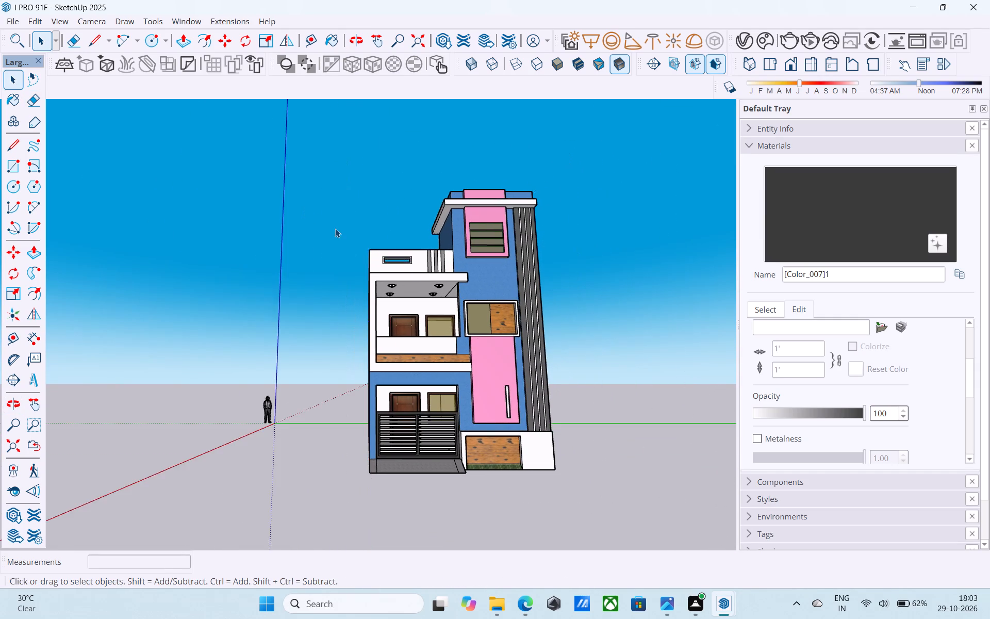
{"action": "scroll", "coordinate": [437, 281], "scroll_direction": "up", "scroll_amount": 4}
{"action": "middle_click_drag", "start_coordinate": [439, 298], "coordinate": [404, 262]}
{"action": "middle_click_drag", "start_coordinate": [401, 273], "coordinate": [411, 274], "text": "shift"}
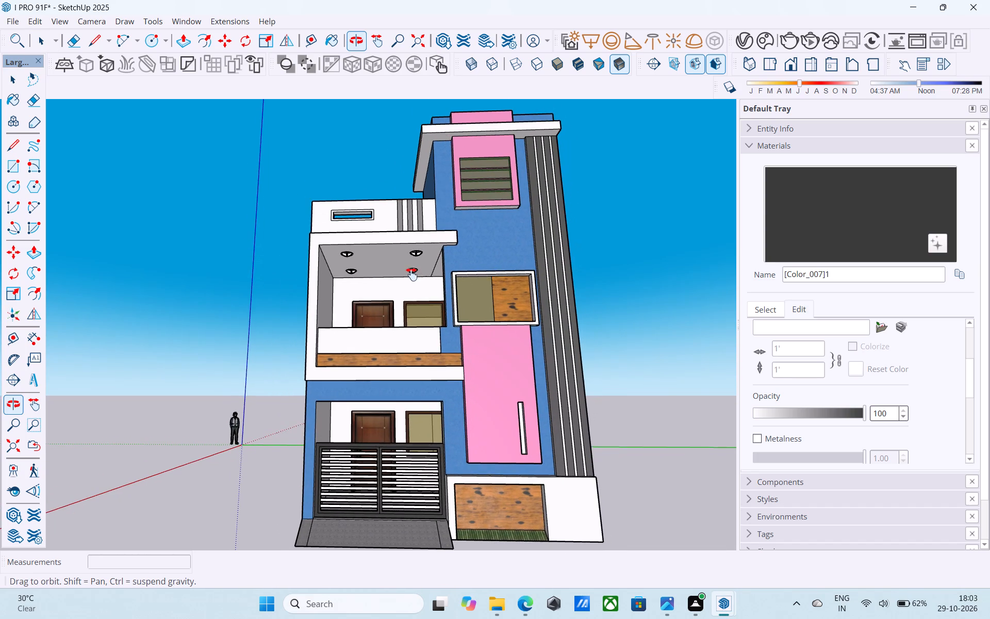
{"action": "middle_click_drag", "start_coordinate": [411, 274], "coordinate": [412, 274], "text": "shift"}
{"action": "left_click", "coordinate": [787, 39]}
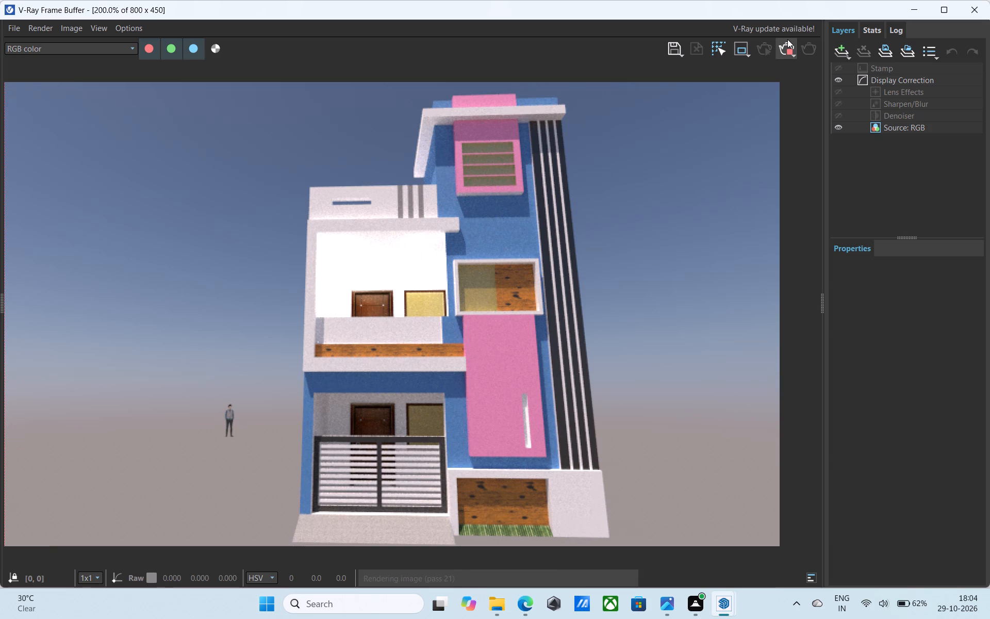
{"action": "left_click", "coordinate": [783, 47]}
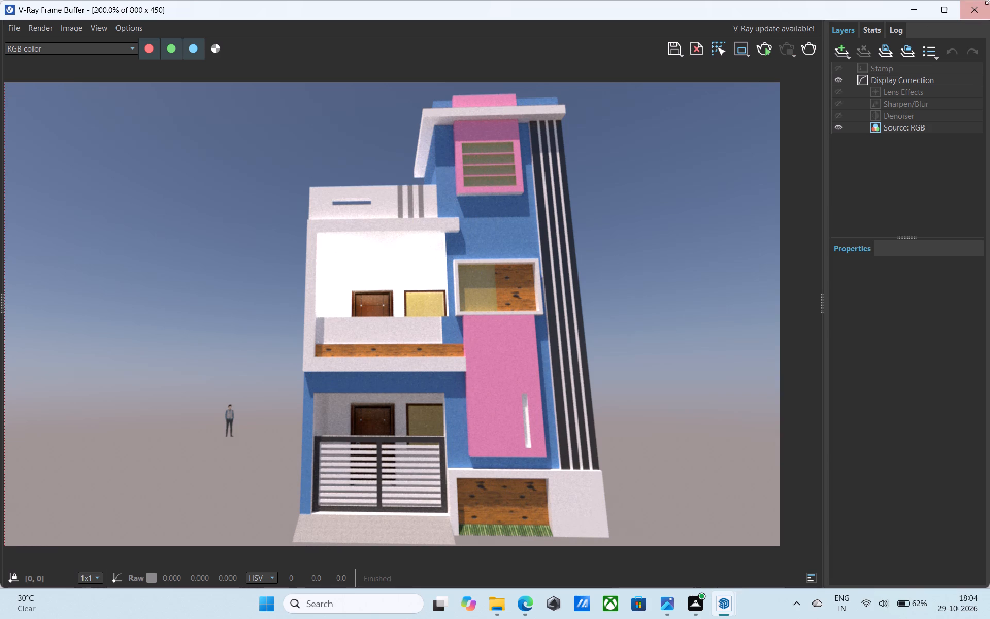
{"action": "left_click", "coordinate": [977, 3]}
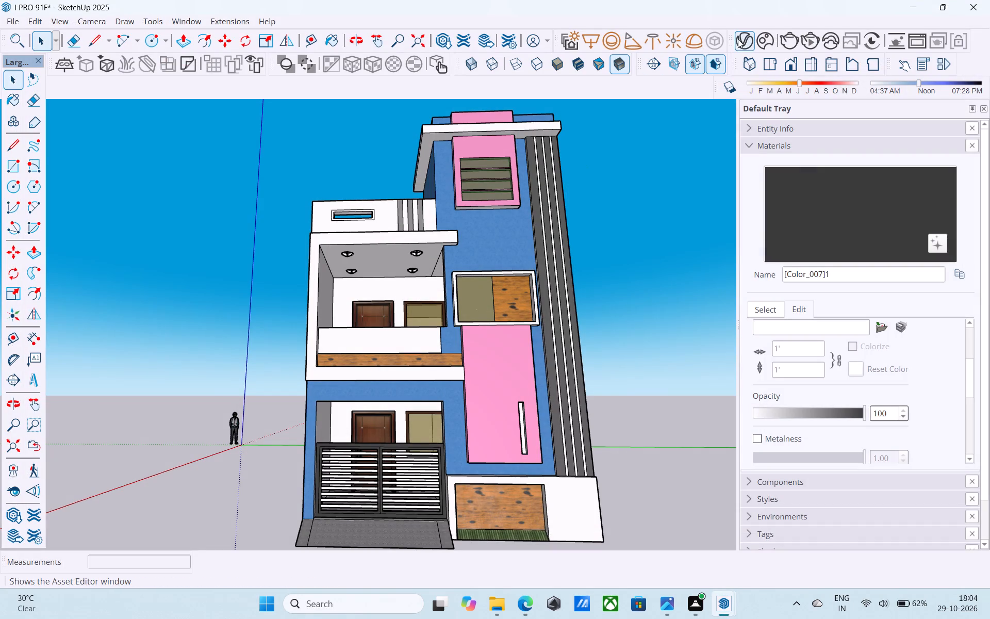
Set the intensity of all four balcony ceiling sphere lights to 300.
{"action": "left_click", "coordinate": [738, 39]}
{"action": "left_click", "coordinate": [570, 380]}
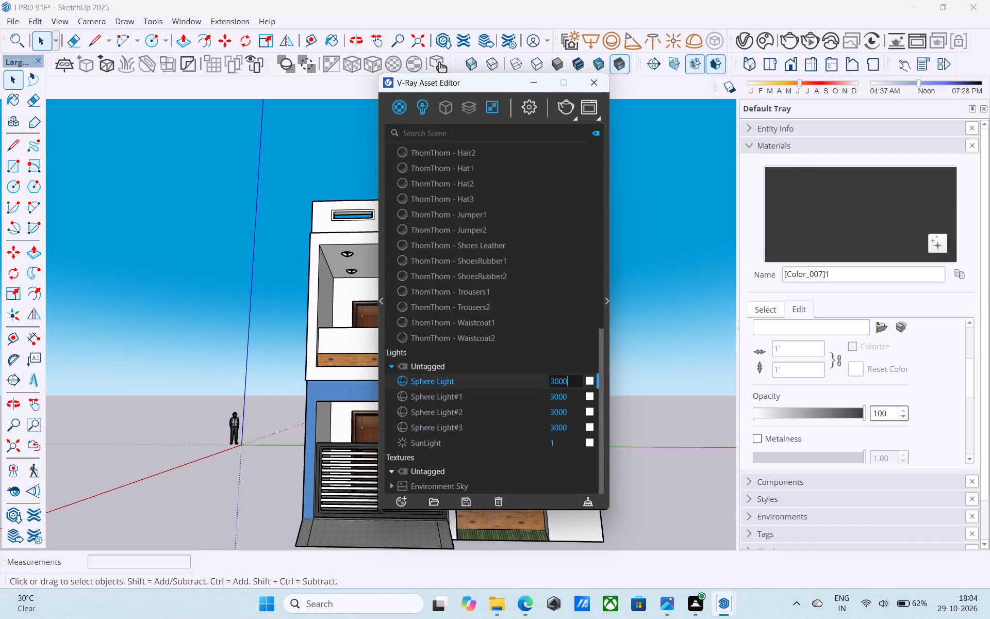
{"action": "key", "text": "BackSpace"}
{"action": "left_click", "coordinate": [577, 397]}
{"action": "key", "text": "BackSpace"}
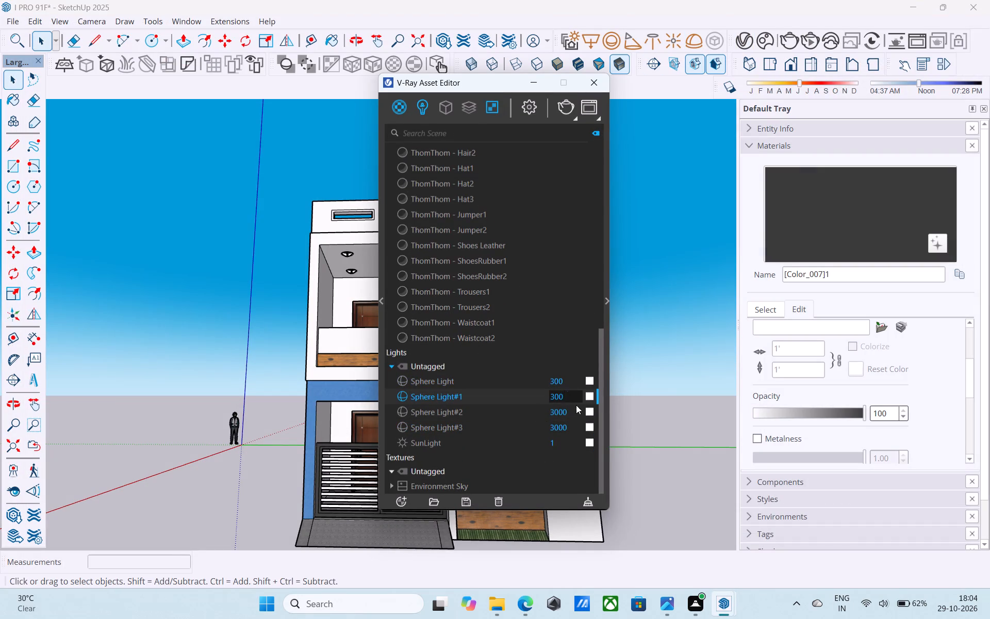
{"action": "left_click", "coordinate": [576, 405]}
{"action": "left_click", "coordinate": [574, 413]}
{"action": "key", "text": "BackSpace"}
{"action": "left_click", "coordinate": [573, 424]}
{"action": "key", "text": "BackSpace"}
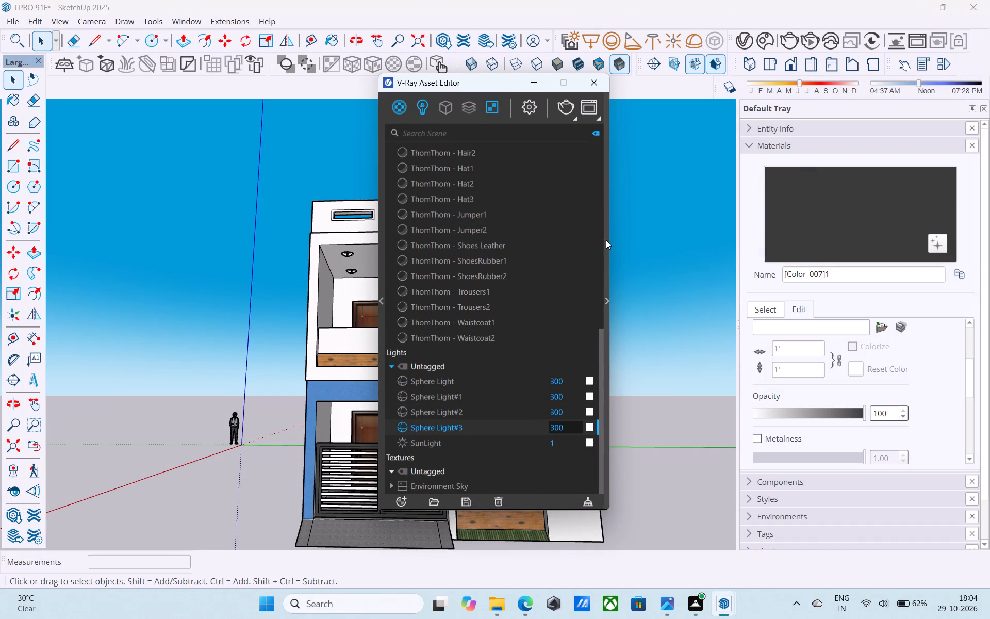
Render the front elevation again in V-Ray to check the adjusted ceiling lights, and close the render and asset windows.
{"action": "left_click", "coordinate": [563, 103]}
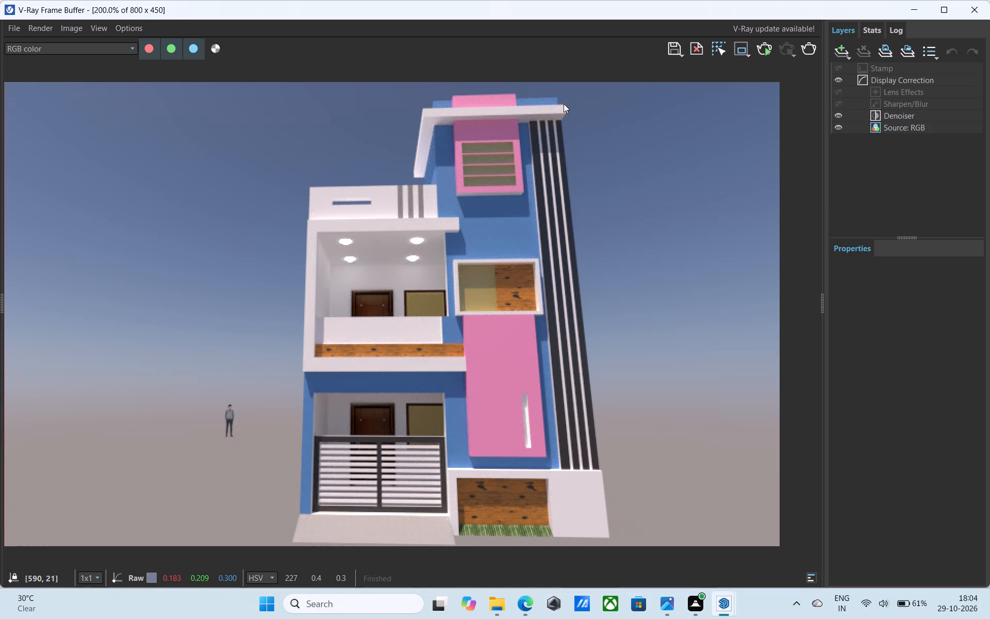
{"action": "left_click", "coordinate": [989, 7]}
{"action": "scroll", "coordinate": [564, 207], "scroll_direction": "down", "scroll_amount": 4}
{"action": "left_click", "coordinate": [600, 84]}
Extrude the rear and outer side faces of the white band around the blue roof tower outward by 1'.
{"action": "scroll", "coordinate": [488, 222], "scroll_direction": "down", "scroll_amount": 3}
{"action": "scroll", "coordinate": [377, 274], "scroll_direction": "up", "scroll_amount": 5}
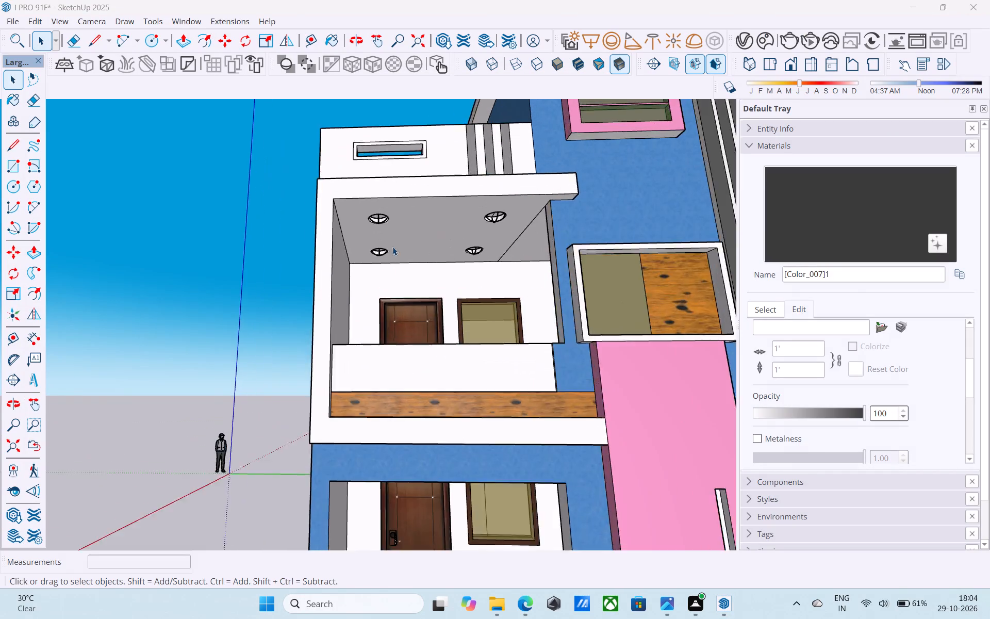
{"action": "scroll", "coordinate": [392, 247], "scroll_direction": "up", "scroll_amount": 8}
{"action": "scroll", "coordinate": [414, 219], "scroll_direction": "down", "scroll_amount": 5}
{"action": "middle_click_drag", "start_coordinate": [414, 219], "coordinate": [399, 458]}
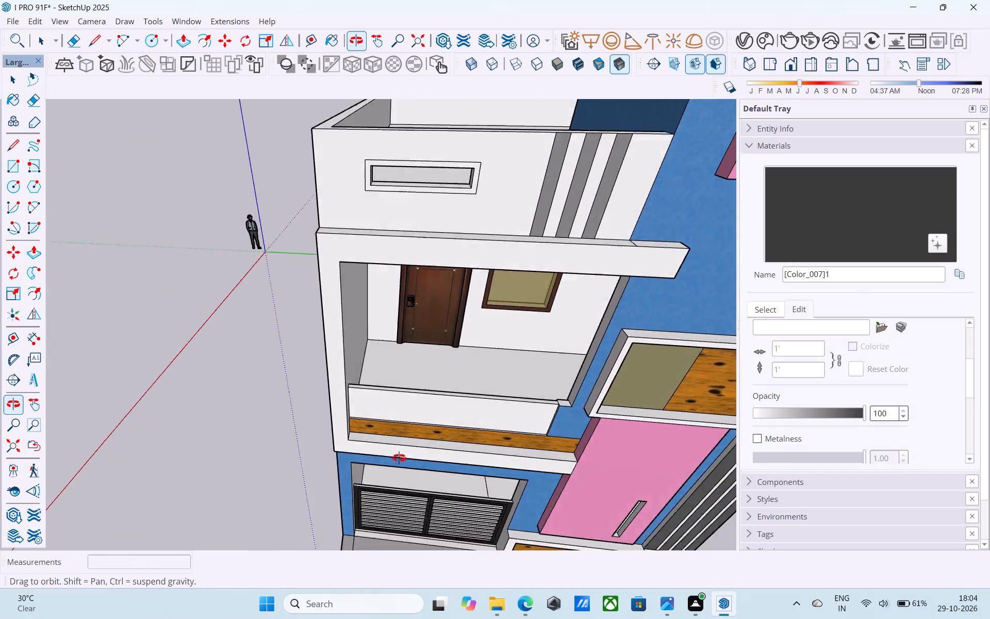
{"action": "middle_click_drag", "start_coordinate": [399, 458], "coordinate": [584, 499]}
{"action": "scroll", "coordinate": [533, 417], "scroll_direction": "down", "scroll_amount": 5}
{"action": "middle_click_drag", "start_coordinate": [386, 345], "coordinate": [685, 354]}
{"action": "scroll", "coordinate": [670, 340], "scroll_direction": "down", "scroll_amount": 4}
{"action": "middle_click_drag", "start_coordinate": [436, 373], "coordinate": [697, 315]}
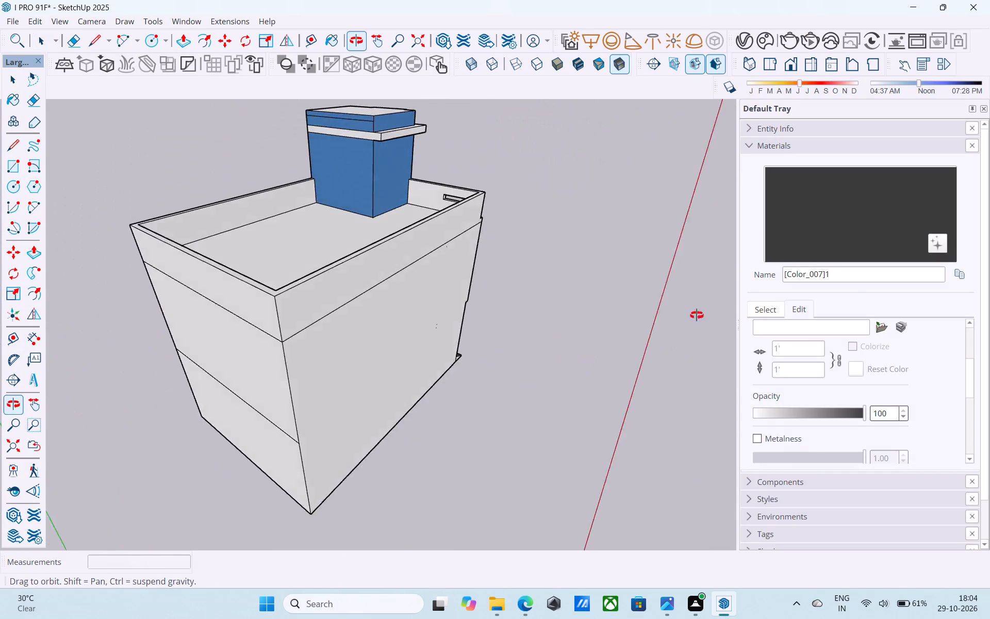
{"action": "middle_click_drag", "start_coordinate": [697, 315], "coordinate": [793, 294]}
{"action": "middle_click_drag", "start_coordinate": [419, 297], "coordinate": [634, 316]}
{"action": "scroll", "coordinate": [181, 93], "scroll_direction": "up", "scroll_amount": 9}
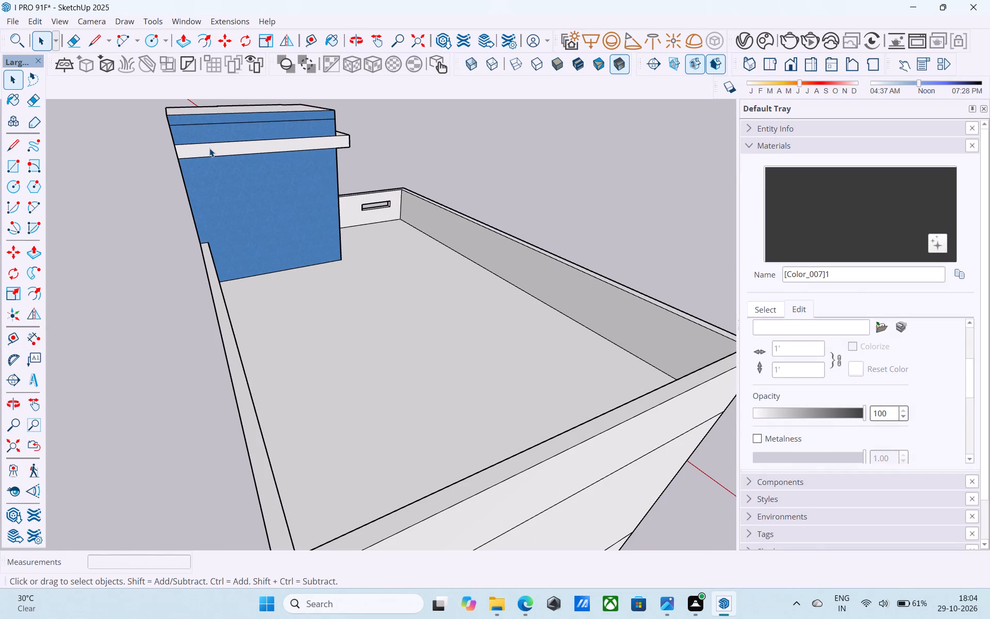
{"action": "middle_click_drag", "start_coordinate": [255, 226], "coordinate": [385, 252], "text": "shift"}
{"action": "scroll", "coordinate": [364, 197], "scroll_direction": "up", "scroll_amount": 5}
{"action": "left_click", "coordinate": [372, 176]}
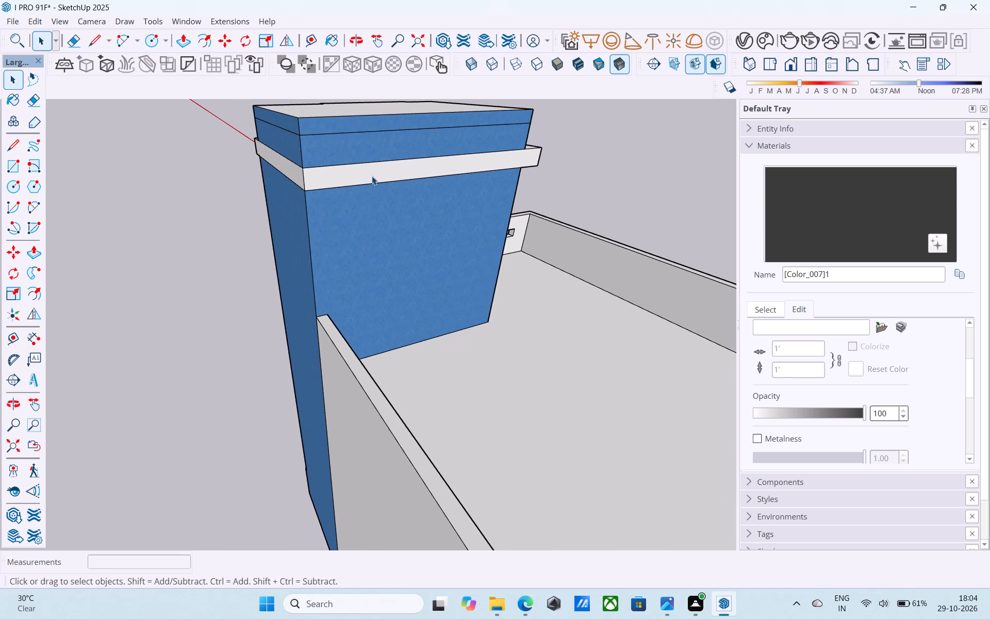
{"action": "key", "text": "p"}
{"action": "left_click", "coordinate": [372, 176]}
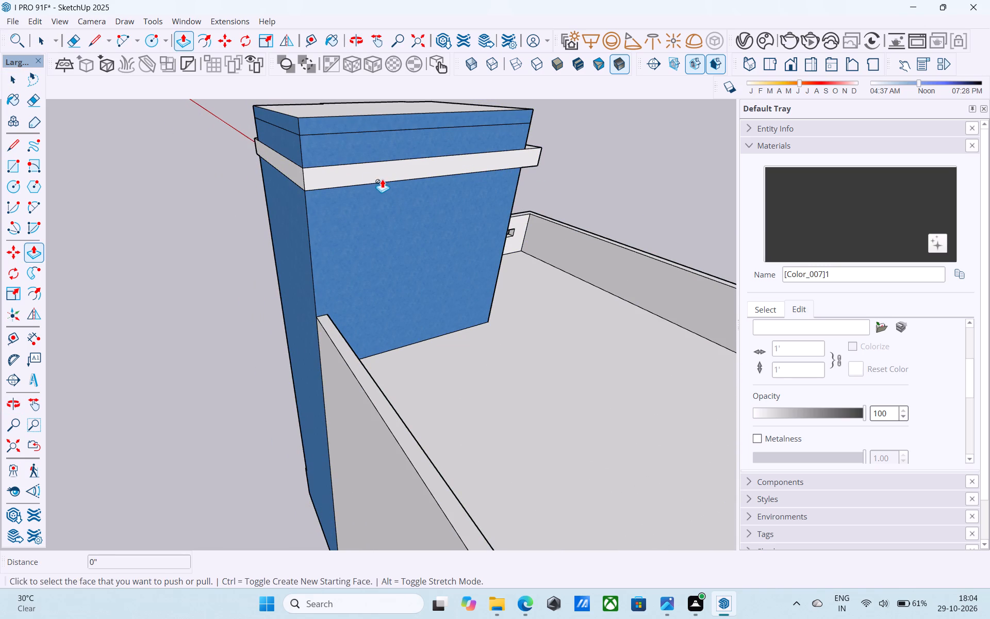
{"action": "key", "text": "space"}
{"action": "double_click", "coordinate": [382, 180]}
{"action": "left_click", "coordinate": [382, 178]}
{"action": "left_click", "coordinate": [382, 176]}
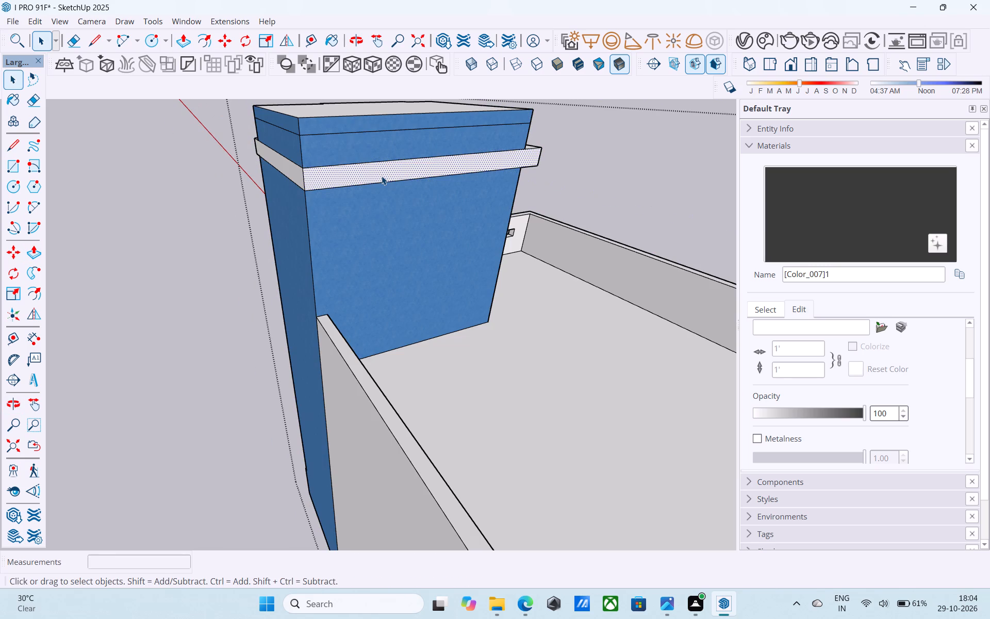
{"action": "key", "text": "p"}
{"action": "left_click", "coordinate": [382, 176]}
{"action": "type", "text": "1'"}
{"action": "key", "text": "Return"}
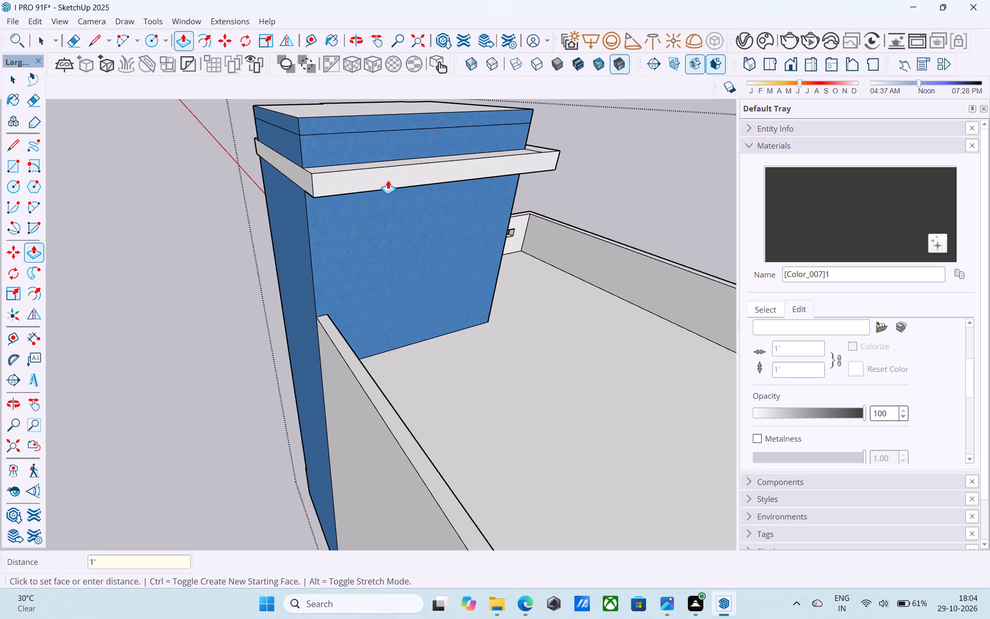
{"action": "double_click", "coordinate": [295, 170]}
Erase the leftover seam edge where the white band's side extension meets its front corner.
{"action": "scroll", "coordinate": [294, 171], "scroll_direction": "down", "scroll_amount": 3}
{"action": "middle_click_drag", "start_coordinate": [294, 171], "coordinate": [744, 237]}
{"action": "middle_click_drag", "start_coordinate": [374, 248], "coordinate": [471, 239]}
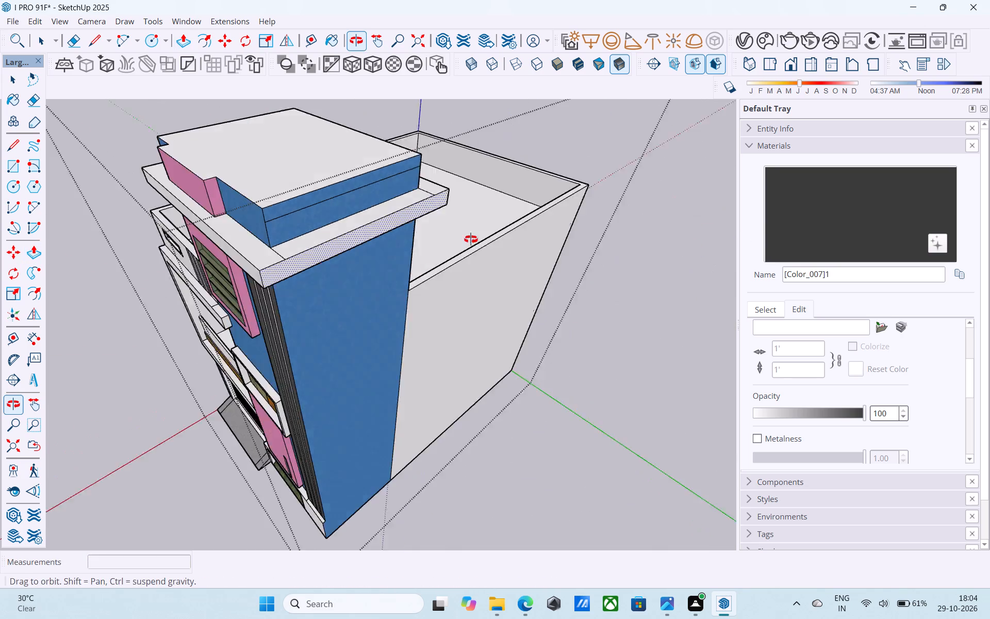
{"action": "middle_click_drag", "start_coordinate": [471, 239], "coordinate": [566, 240]}
{"action": "scroll", "coordinate": [564, 222], "scroll_direction": "down", "scroll_amount": 5}
{"action": "scroll", "coordinate": [304, 278], "scroll_direction": "up", "scroll_amount": 4}
{"action": "middle_click_drag", "start_coordinate": [392, 240], "coordinate": [379, 243]}
{"action": "scroll", "coordinate": [379, 243], "scroll_direction": "up", "scroll_amount": 1}
{"action": "key", "text": "l"}
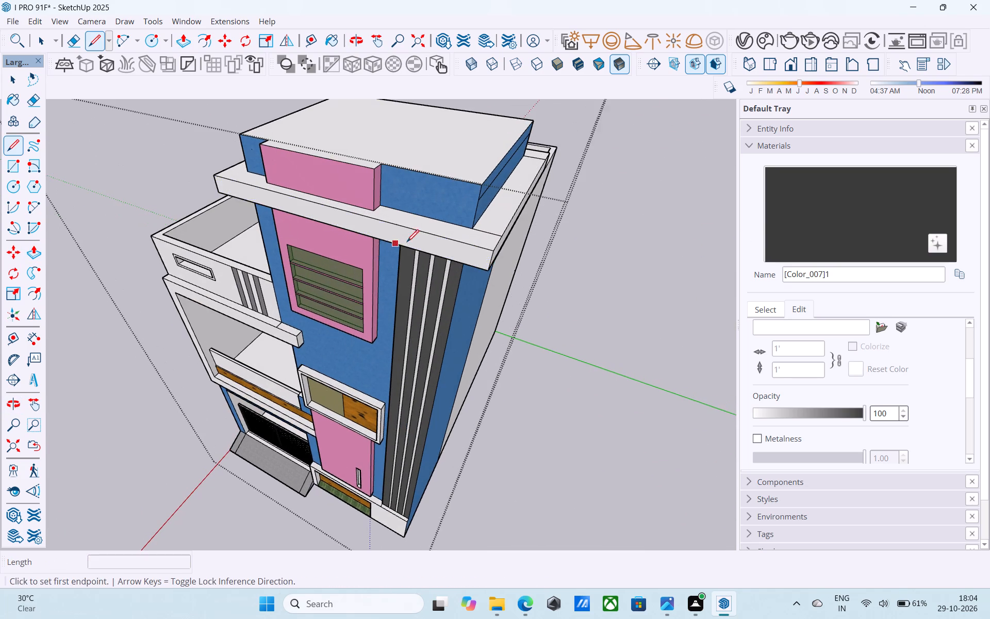
{"action": "scroll", "coordinate": [411, 243], "scroll_direction": "up", "scroll_amount": 3}
{"action": "left_click", "coordinate": [491, 224]}
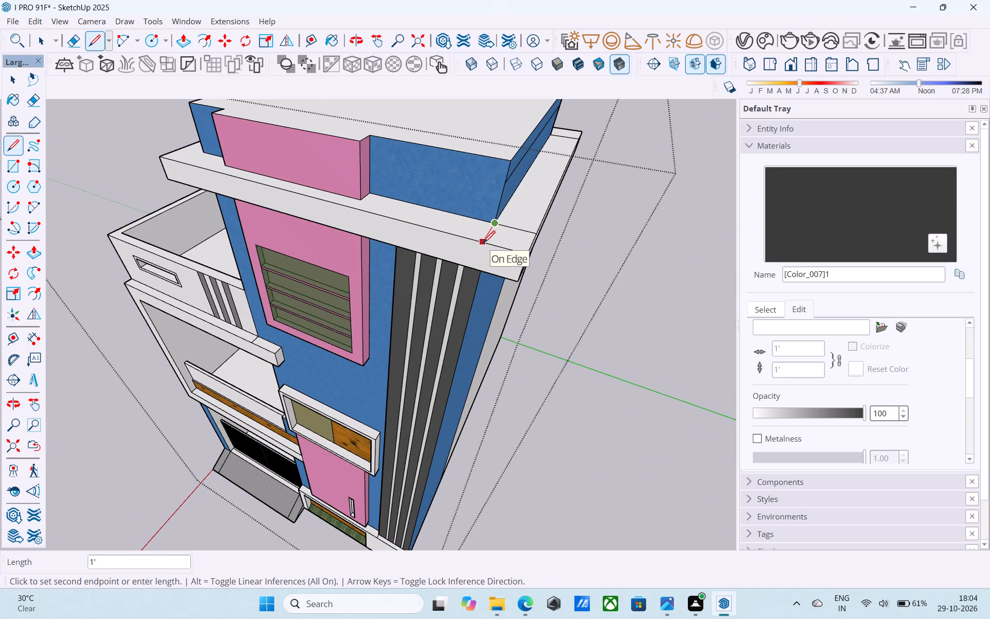
{"action": "key", "text": "space"}
{"action": "key", "text": "e"}
{"action": "left_click", "coordinate": [507, 227]}
{"action": "scroll", "coordinate": [511, 223], "scroll_direction": "down", "scroll_amount": 3}
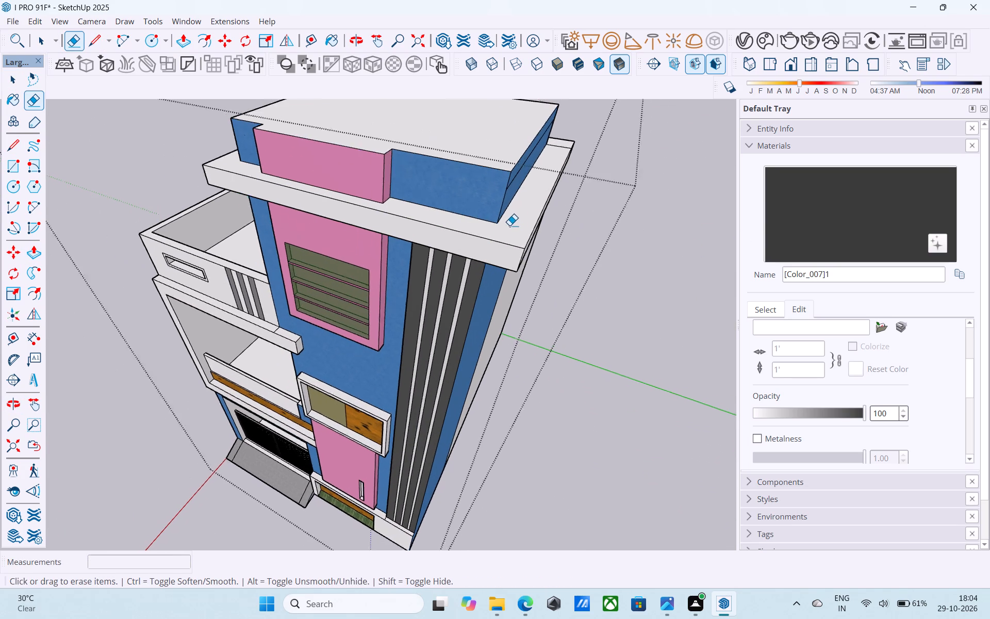
Erase the leftover seam edges on the white band around the back of the blue roof tower.
{"action": "middle_click_drag", "start_coordinate": [499, 229], "coordinate": [717, 230]}
{"action": "scroll", "coordinate": [658, 214], "scroll_direction": "down", "scroll_amount": 3}
{"action": "middle_click_drag", "start_coordinate": [397, 262], "coordinate": [860, 260]}
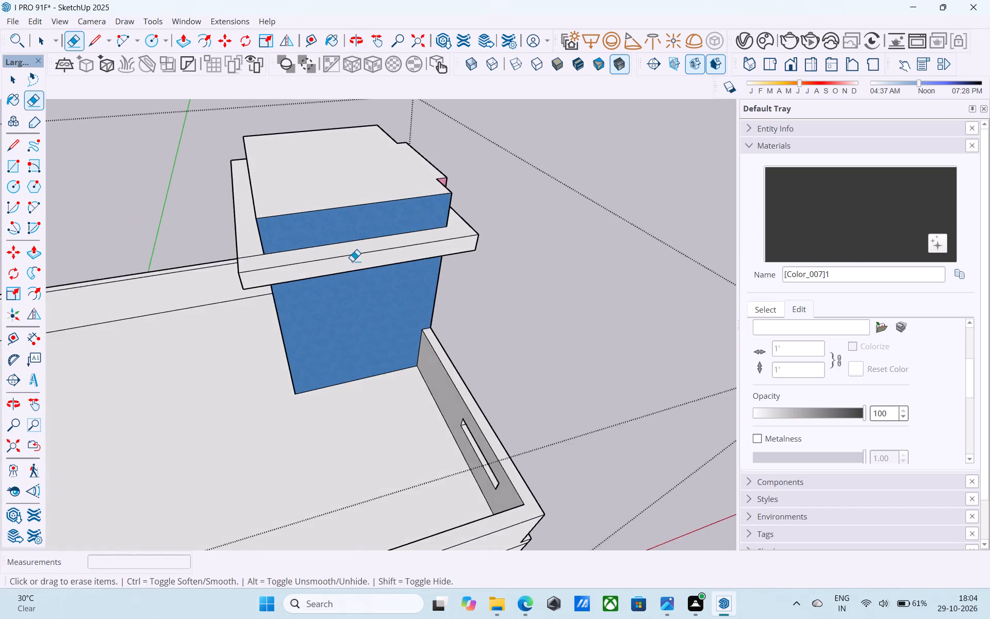
{"action": "middle_click_drag", "start_coordinate": [352, 261], "coordinate": [473, 271]}
{"action": "scroll", "coordinate": [258, 297], "scroll_direction": "up", "scroll_amount": 4}
{"action": "left_click_drag", "start_coordinate": [237, 290], "coordinate": [229, 285]}
{"action": "scroll", "coordinate": [265, 278], "scroll_direction": "down", "scroll_amount": 6}
{"action": "middle_click_drag", "start_coordinate": [196, 259], "coordinate": [611, 243]}
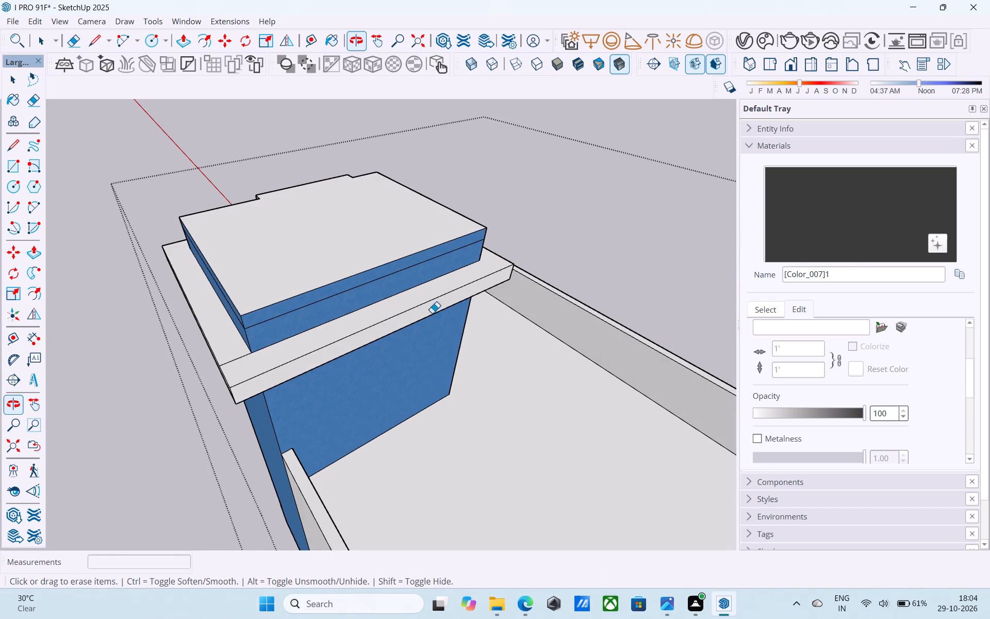
{"action": "left_click_drag", "start_coordinate": [241, 360], "coordinate": [236, 355]}
Draw an edge across the tower's top face to separate the pink box's top from the main roof surface.
{"action": "scroll", "coordinate": [240, 339], "scroll_direction": "down", "scroll_amount": 5}
{"action": "middle_click_drag", "start_coordinate": [240, 339], "coordinate": [603, 266]}
{"action": "middle_click_drag", "start_coordinate": [237, 283], "coordinate": [445, 253]}
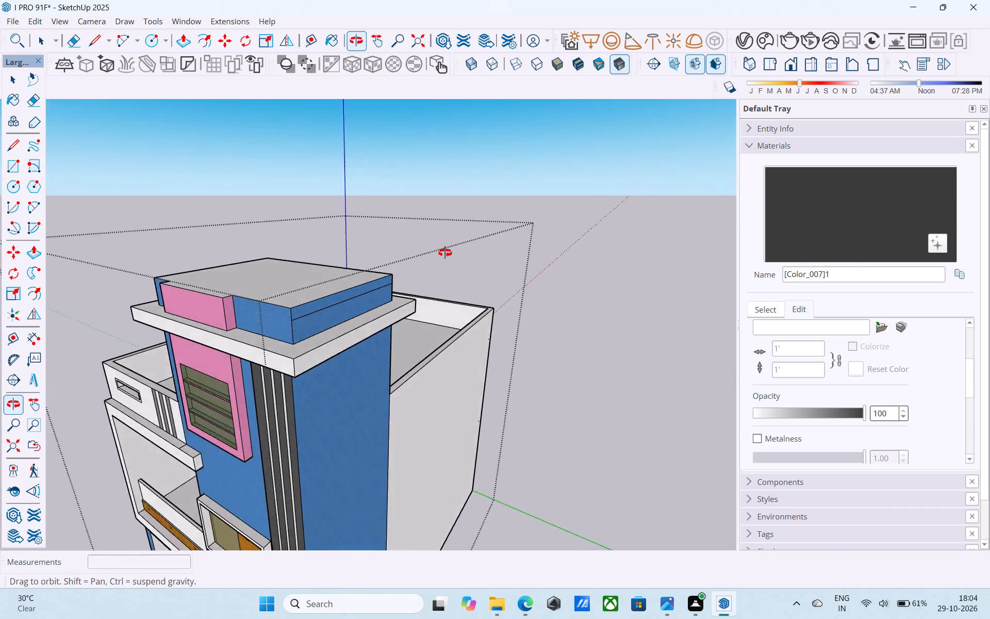
{"action": "middle_click_drag", "start_coordinate": [445, 253], "coordinate": [356, 320]}
{"action": "key", "text": "l"}
{"action": "scroll", "coordinate": [272, 280], "scroll_direction": "up", "scroll_amount": 5}
{"action": "left_click", "coordinate": [256, 265]}
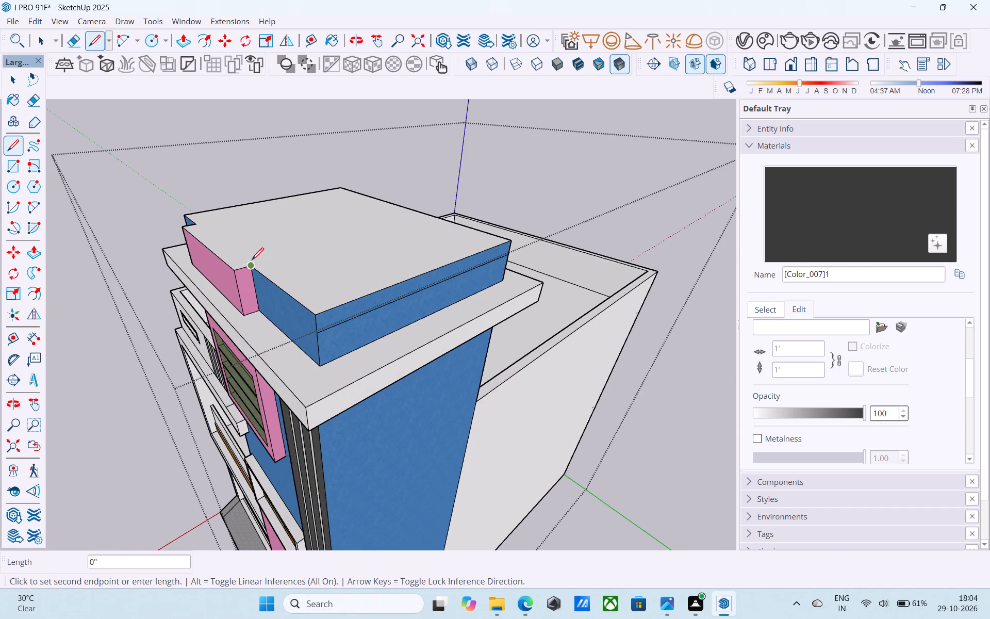
{"action": "left_click", "coordinate": [198, 223]}
{"action": "key", "text": "space"}
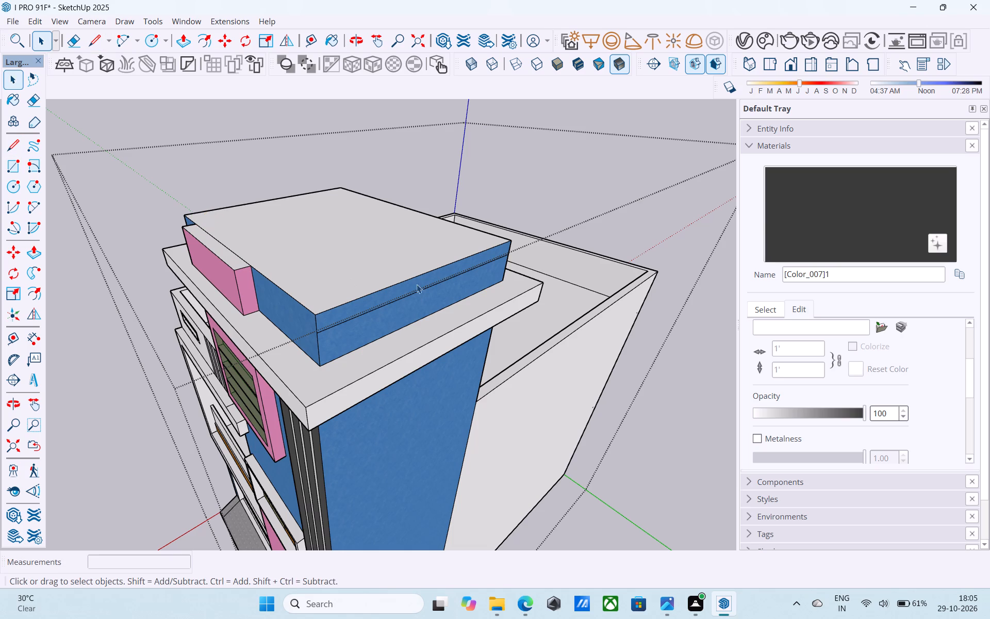
Paint the roof tower's top face with the in-model blue material Carpet_04_1K.
{"action": "scroll", "coordinate": [575, 406], "scroll_direction": "down", "scroll_amount": 4}
{"action": "middle_click_drag", "start_coordinate": [579, 407], "coordinate": [589, 371]}
{"action": "scroll", "coordinate": [775, 317], "scroll_direction": "up", "scroll_amount": 3}
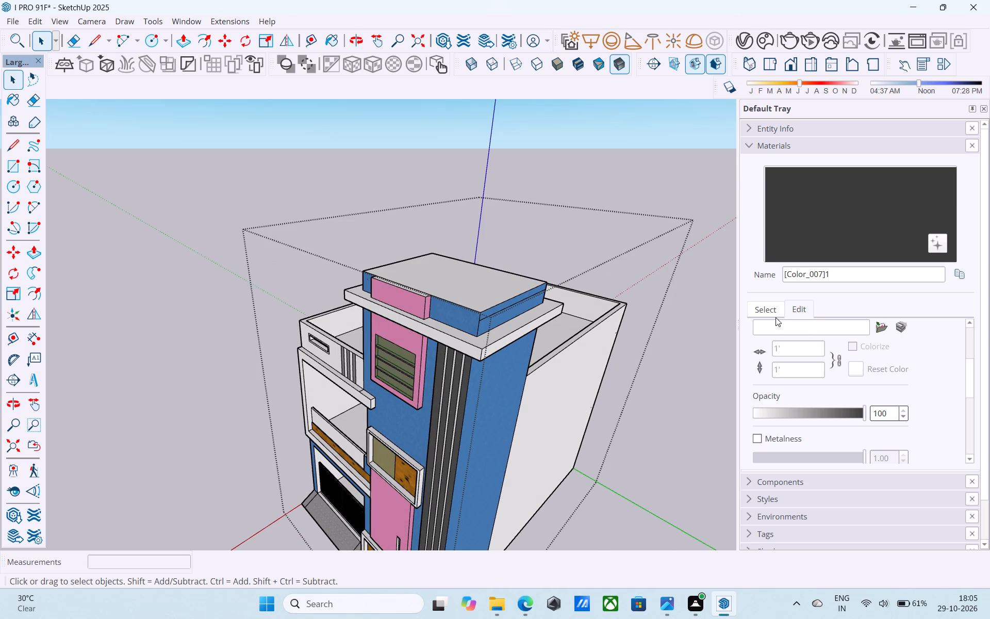
{"action": "left_click", "coordinate": [778, 312]}
{"action": "left_click", "coordinate": [810, 330]}
{"action": "left_click", "coordinate": [823, 271]}
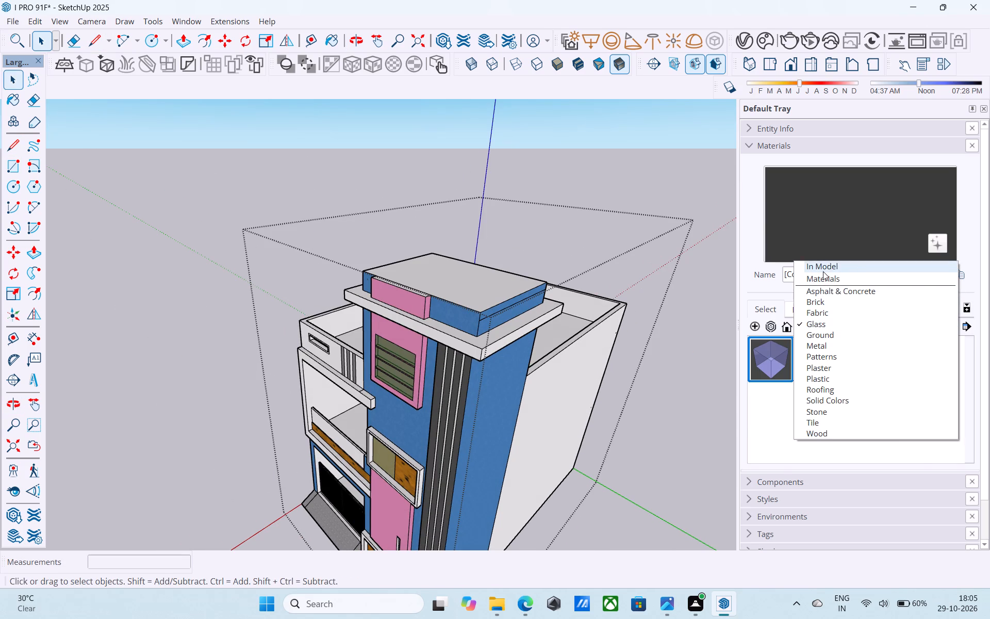
{"action": "scroll", "coordinate": [806, 349], "scroll_direction": "down", "scroll_amount": 3}
{"action": "scroll", "coordinate": [806, 349], "scroll_direction": "up", "scroll_amount": 2}
{"action": "left_click", "coordinate": [777, 395]}
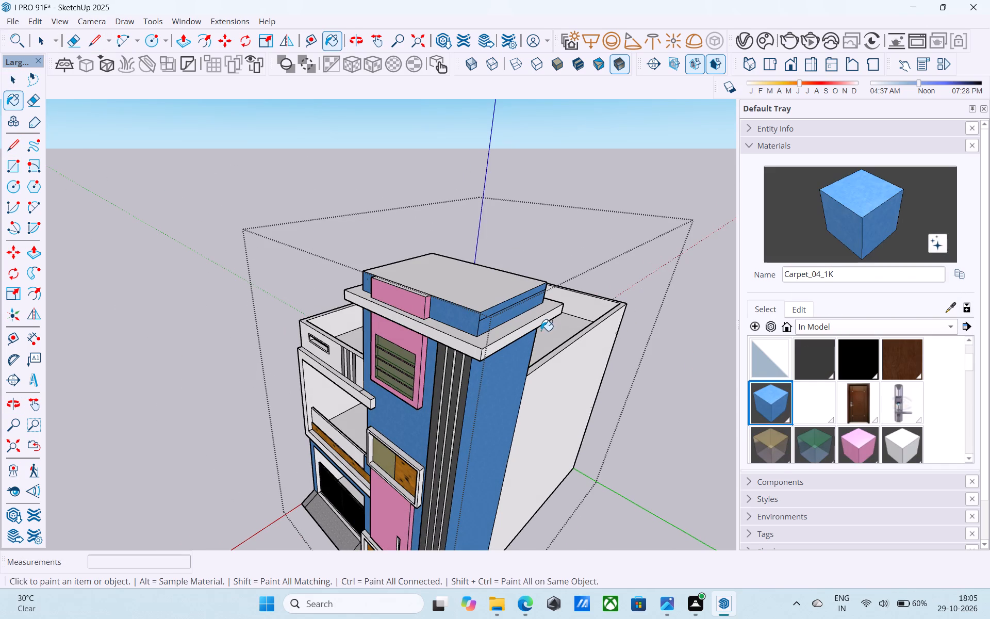
{"action": "left_click", "coordinate": [486, 296]}
Erase the leftover horizontal seam edges on the side face of the roof tower's blue top block.
{"action": "middle_click_drag", "start_coordinate": [476, 300], "coordinate": [421, 279]}
{"action": "scroll", "coordinate": [438, 293], "scroll_direction": "up", "scroll_amount": 11}
{"action": "key", "text": "e"}
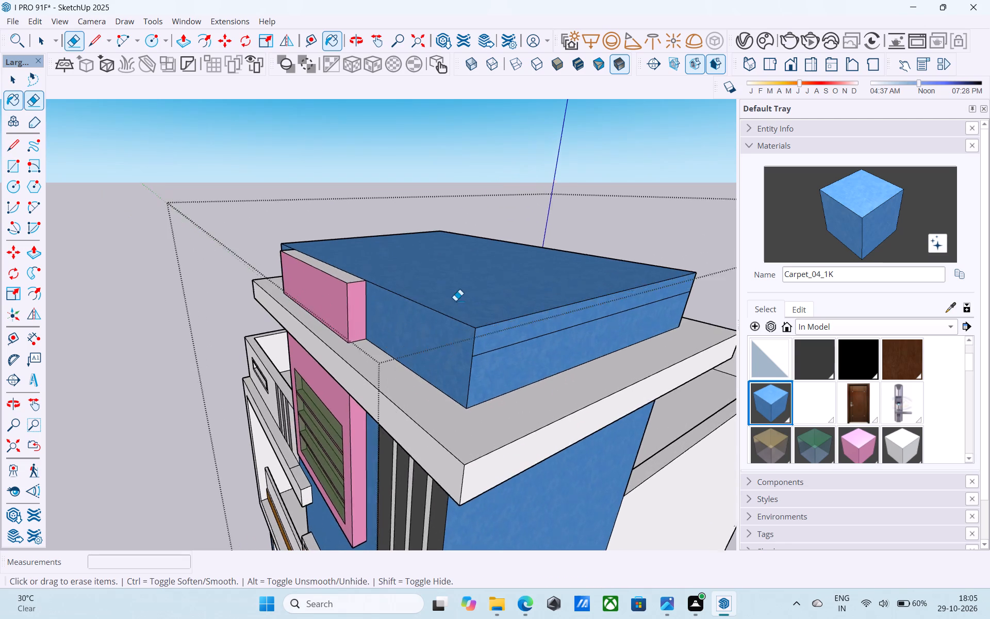
{"action": "scroll", "coordinate": [455, 301], "scroll_direction": "up", "scroll_amount": 1}
{"action": "left_click", "coordinate": [495, 362]}
{"action": "scroll", "coordinate": [498, 368], "scroll_direction": "down", "scroll_amount": 5}
{"action": "scroll", "coordinate": [547, 365], "scroll_direction": "up", "scroll_amount": 4}
{"action": "left_click_drag", "start_coordinate": [517, 332], "coordinate": [533, 372]}
{"action": "scroll", "coordinate": [517, 332], "scroll_direction": "up", "scroll_amount": 1}
{"action": "scroll", "coordinate": [526, 370], "scroll_direction": "down", "scroll_amount": 6}
{"action": "middle_click_drag", "start_coordinate": [442, 368], "coordinate": [284, 324]}
{"action": "scroll", "coordinate": [205, 306], "scroll_direction": "down", "scroll_amount": 4}
{"action": "scroll", "coordinate": [642, 355], "scroll_direction": "up", "scroll_amount": 5}
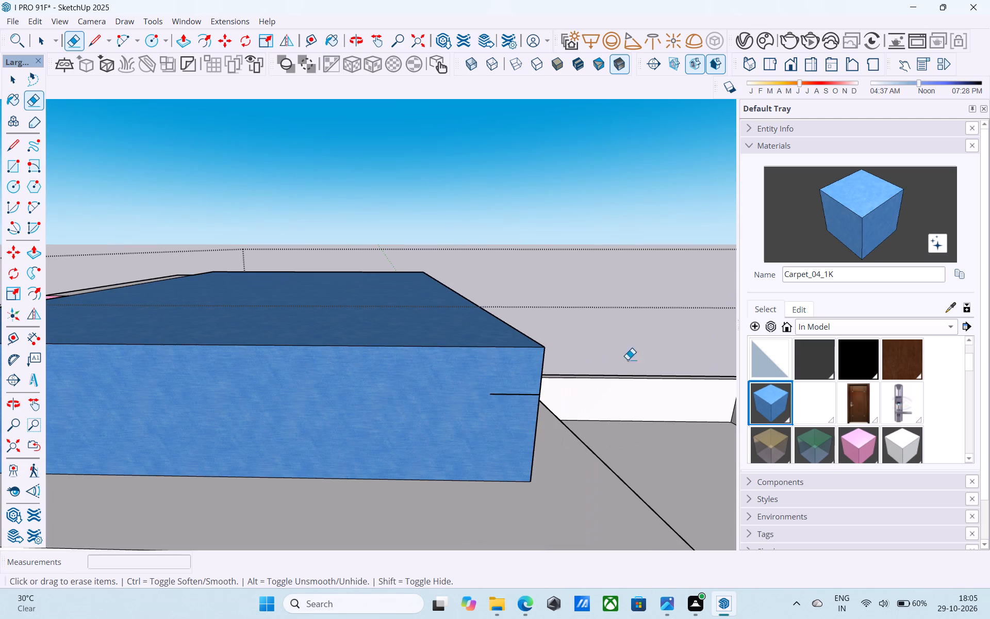
{"action": "left_click", "coordinate": [504, 395]}
Erase the remaining horizontal seam edges on the back face of the roof tower's blue top block.
{"action": "scroll", "coordinate": [509, 410], "scroll_direction": "down", "scroll_amount": 3}
{"action": "middle_click_drag", "start_coordinate": [505, 410], "coordinate": [232, 377]}
{"action": "scroll", "coordinate": [242, 380], "scroll_direction": "down", "scroll_amount": 3}
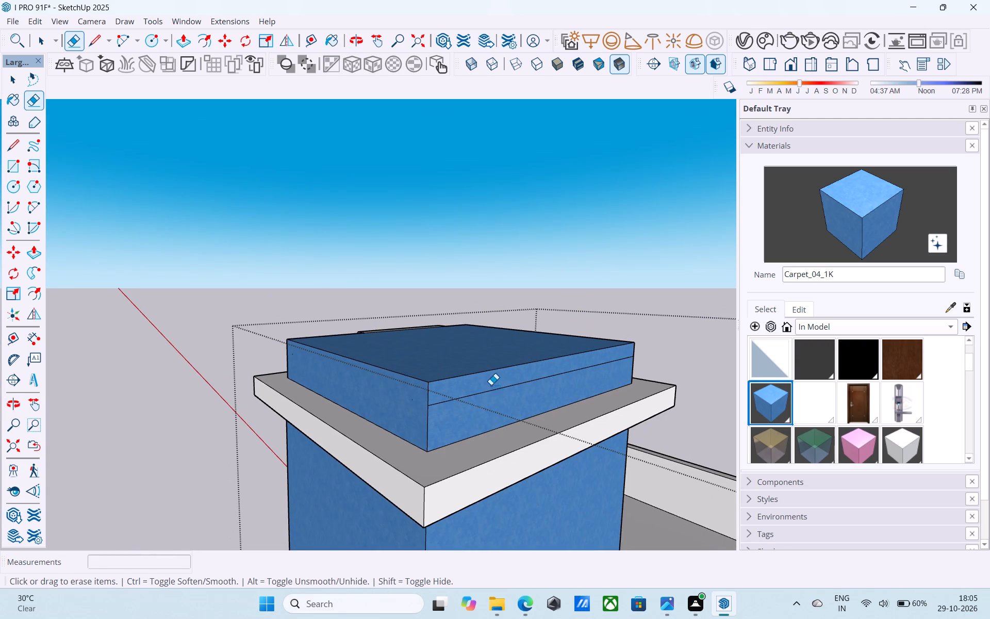
{"action": "left_click_drag", "start_coordinate": [491, 385], "coordinate": [495, 397]}
{"action": "middle_click_drag", "start_coordinate": [557, 381], "coordinate": [308, 371]}
{"action": "scroll", "coordinate": [469, 390], "scroll_direction": "down", "scroll_amount": 1}
{"action": "middle_click_drag", "start_coordinate": [619, 438], "coordinate": [533, 428]}
{"action": "scroll", "coordinate": [540, 413], "scroll_direction": "up", "scroll_amount": 3}
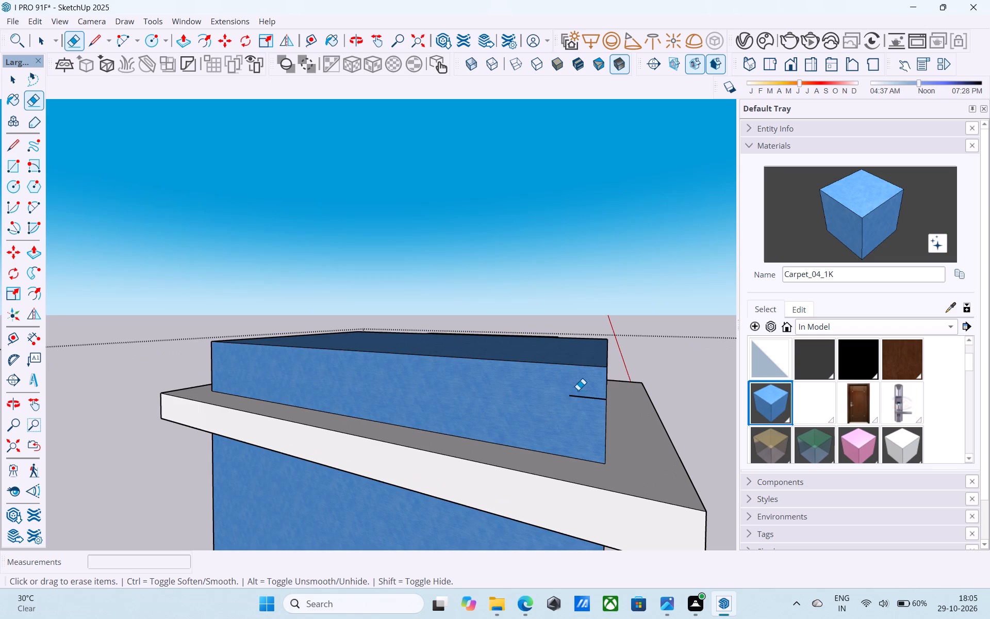
{"action": "left_click_drag", "start_coordinate": [578, 390], "coordinate": [580, 406]}
Paint the top face of the pink box on the roof tower with the in-model material L02_Bubblegum_Pop.
{"action": "middle_click_drag", "start_coordinate": [572, 421], "coordinate": [294, 414]}
{"action": "scroll", "coordinate": [294, 414], "scroll_direction": "down", "scroll_amount": 8}
{"action": "middle_click_drag", "start_coordinate": [453, 402], "coordinate": [226, 410]}
{"action": "scroll", "coordinate": [526, 349], "scroll_direction": "down", "scroll_amount": 4}
{"action": "middle_click_drag", "start_coordinate": [540, 364], "coordinate": [529, 362]}
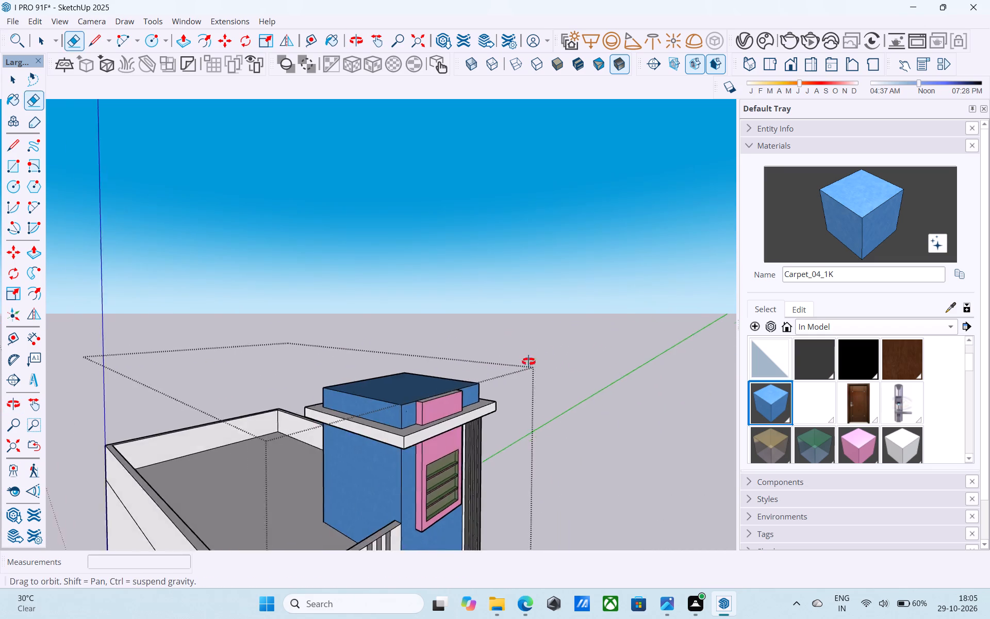
{"action": "middle_click_drag", "start_coordinate": [529, 362], "coordinate": [356, 325]}
{"action": "left_click", "coordinate": [875, 446]}
{"action": "scroll", "coordinate": [618, 292], "scroll_direction": "down", "scroll_amount": 2}
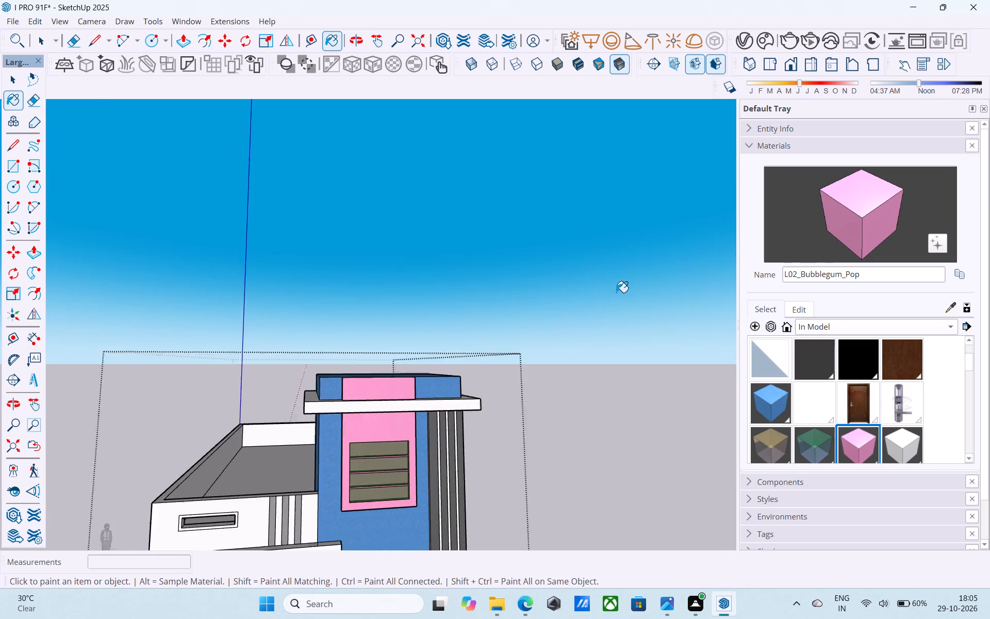
{"action": "scroll", "coordinate": [616, 292], "scroll_direction": "down", "scroll_amount": 4}
{"action": "middle_click_drag", "start_coordinate": [591, 319], "coordinate": [594, 438]}
{"action": "scroll", "coordinate": [451, 463], "scroll_direction": "up", "scroll_amount": 15}
{"action": "left_click", "coordinate": [424, 447]}
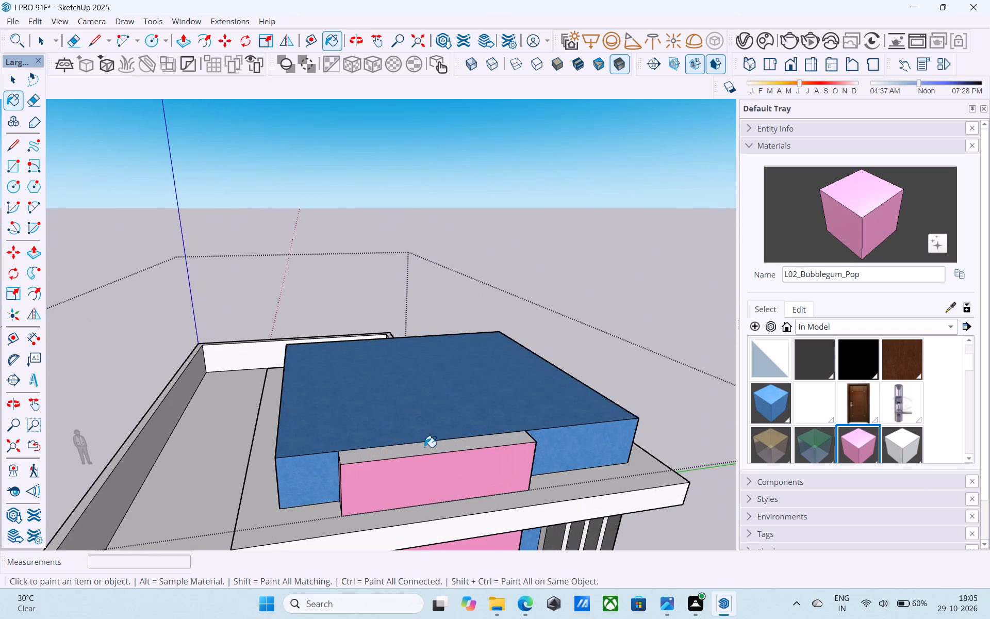
Save the house model.
{"action": "scroll", "coordinate": [488, 393], "scroll_direction": "down", "scroll_amount": 16}
{"action": "middle_click_drag", "start_coordinate": [460, 442], "coordinate": [441, 285]}
{"action": "key", "text": "space"}
{"action": "scroll", "coordinate": [441, 285], "scroll_direction": "up", "scroll_amount": 5}
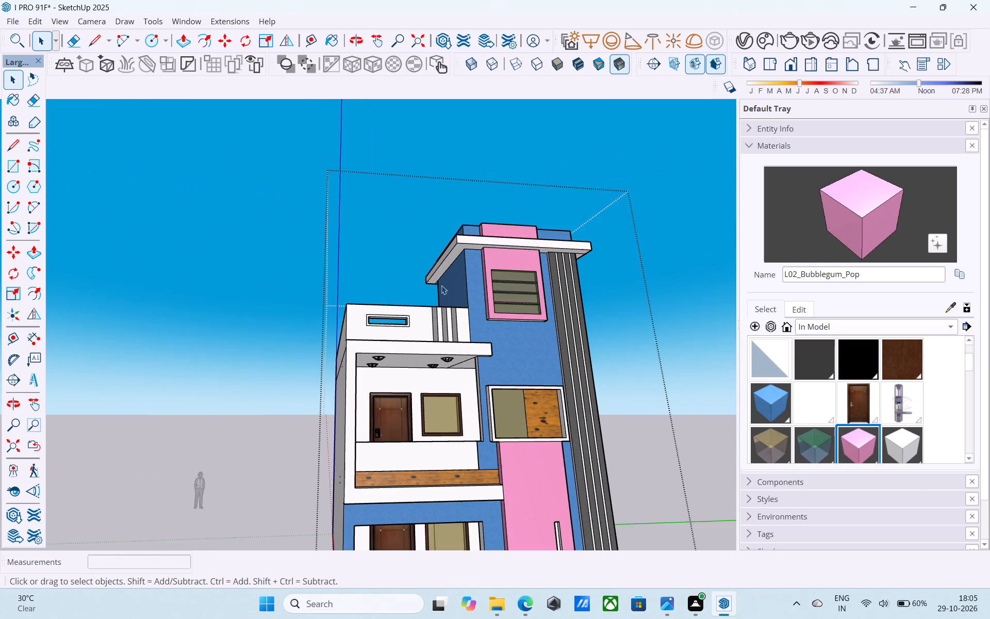
{"action": "scroll", "coordinate": [441, 285], "scroll_direction": "down", "scroll_amount": 5}
{"action": "middle_click_drag", "start_coordinate": [443, 294], "coordinate": [431, 296]}
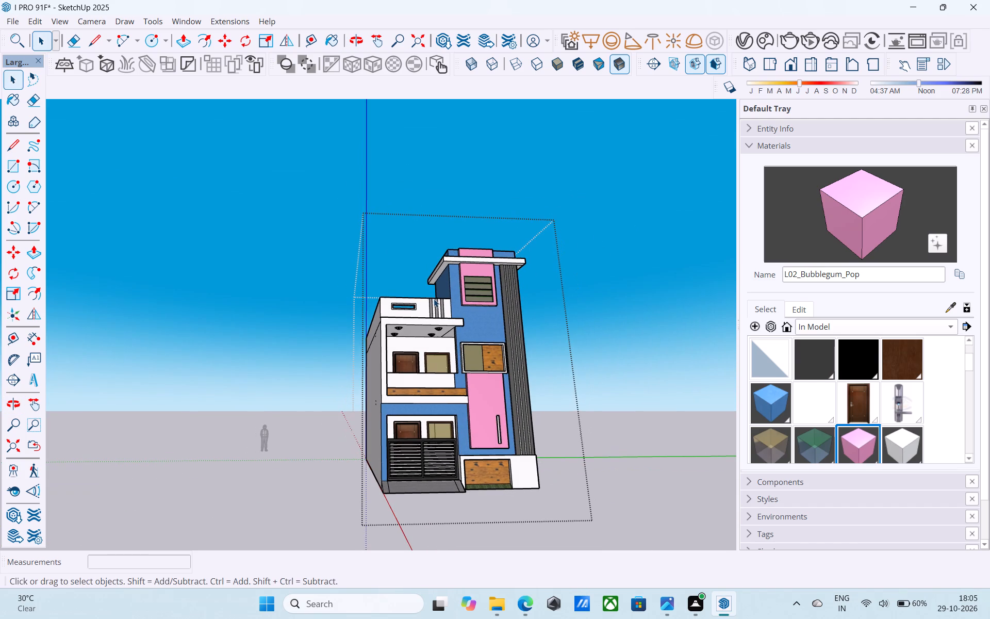
{"action": "middle_click_drag", "start_coordinate": [436, 300], "coordinate": [436, 315]}
{"action": "key", "text": "ctrl+s"}
Erase the leftover seam edge across the top of the white slab above the upper balcony, where it projects over the blue wall.
{"action": "scroll", "coordinate": [435, 316], "scroll_direction": "down", "scroll_amount": 5}
{"action": "middle_click_drag", "start_coordinate": [435, 316], "coordinate": [428, 352]}
{"action": "scroll", "coordinate": [430, 370], "scroll_direction": "up", "scroll_amount": 9}
{"action": "middle_click_drag", "start_coordinate": [463, 408], "coordinate": [437, 392]}
{"action": "scroll", "coordinate": [472, 317], "scroll_direction": "up", "scroll_amount": 7}
{"action": "middle_click_drag", "start_coordinate": [493, 323], "coordinate": [583, 517]}
{"action": "scroll", "coordinate": [493, 323], "scroll_direction": "up", "scroll_amount": 1}
{"action": "scroll", "coordinate": [602, 374], "scroll_direction": "down", "scroll_amount": 3}
{"action": "scroll", "coordinate": [542, 506], "scroll_direction": "down", "scroll_amount": 5}
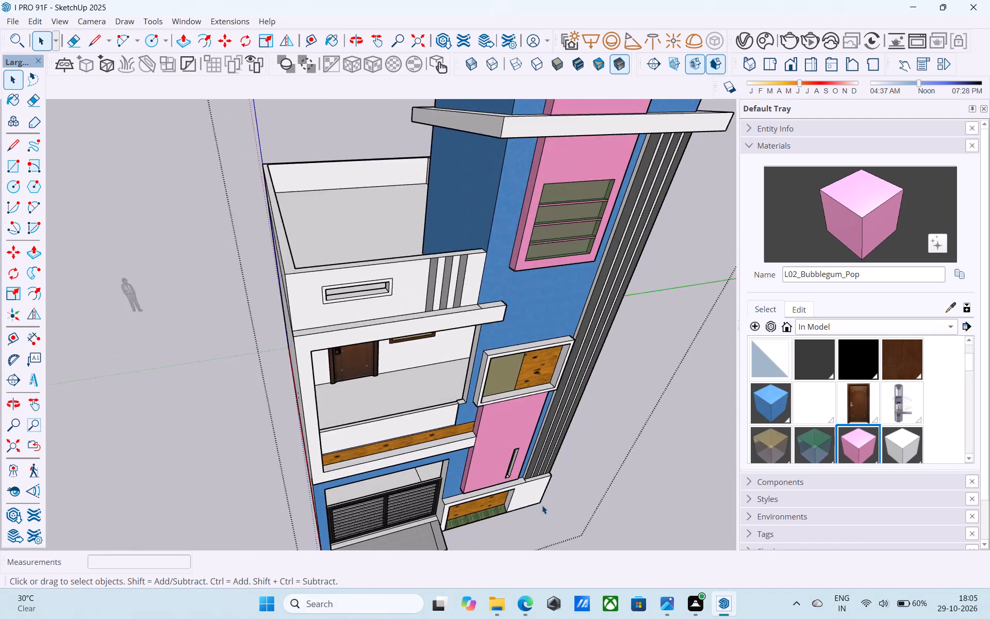
{"action": "middle_click_drag", "start_coordinate": [496, 465], "coordinate": [467, 481]}
{"action": "scroll", "coordinate": [481, 389], "scroll_direction": "up", "scroll_amount": 8}
{"action": "left_click", "coordinate": [469, 344]}
{"action": "scroll", "coordinate": [467, 343], "scroll_direction": "up", "scroll_amount": 3}
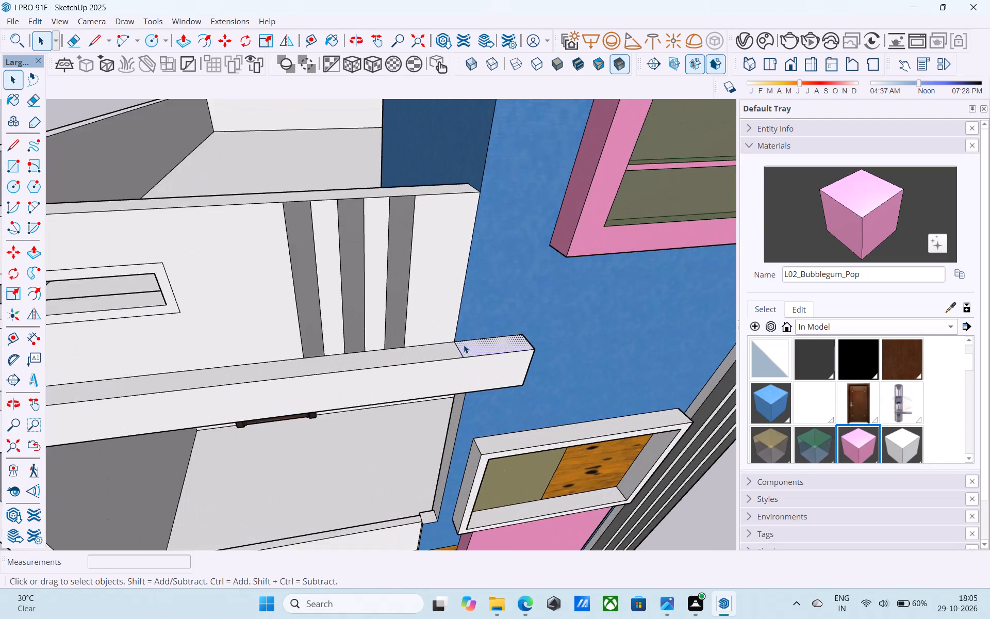
{"action": "scroll", "coordinate": [451, 353], "scroll_direction": "up", "scroll_amount": 8}
{"action": "key", "text": "e"}
{"action": "left_click_drag", "start_coordinate": [452, 353], "coordinate": [475, 349]}
{"action": "key", "text": "space"}
{"action": "scroll", "coordinate": [475, 349], "scroll_direction": "down", "scroll_amount": 6}
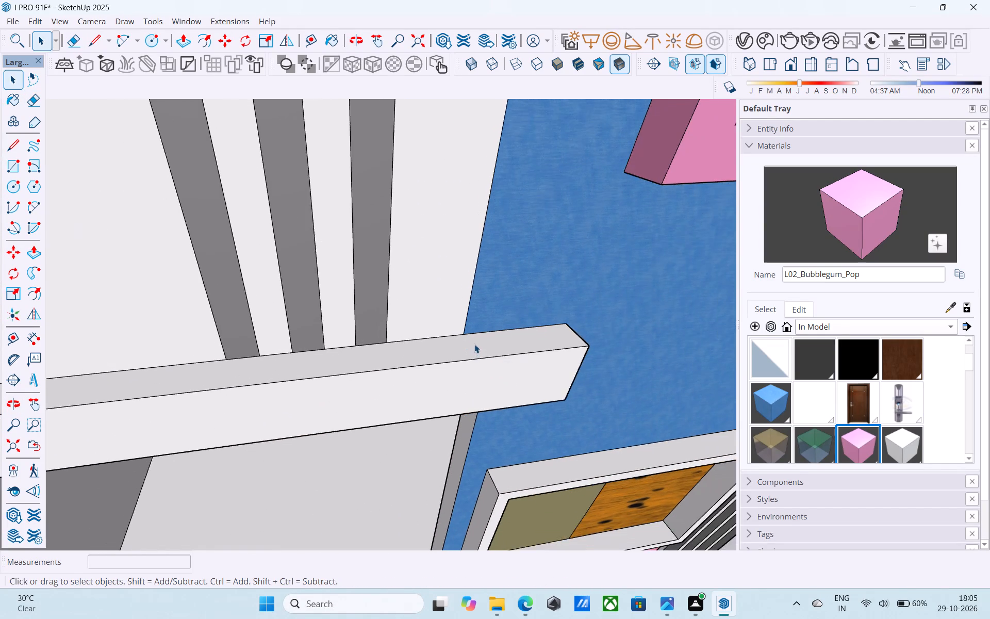
Paint the underside of the tall pink front panel with the L02_Bubblegum_Pop material.
{"action": "scroll", "coordinate": [474, 344], "scroll_direction": "down", "scroll_amount": 8}
{"action": "middle_click_drag", "start_coordinate": [479, 411], "coordinate": [564, 159]}
{"action": "scroll", "coordinate": [546, 232], "scroll_direction": "down", "scroll_amount": 5}
{"action": "middle_click_drag", "start_coordinate": [565, 378], "coordinate": [589, 290]}
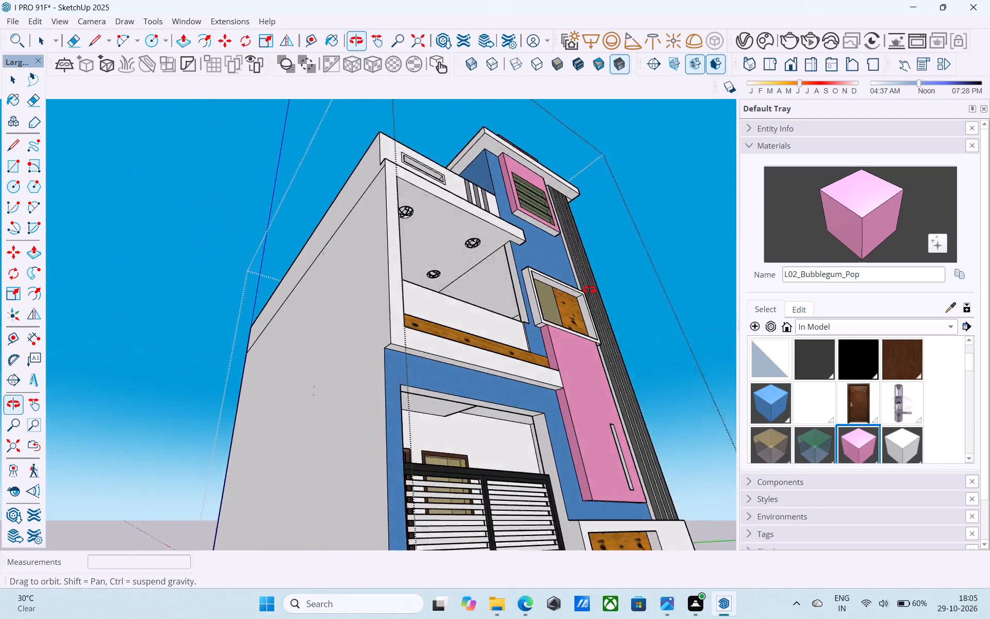
{"action": "middle_click_drag", "start_coordinate": [589, 290], "coordinate": [564, 257]}
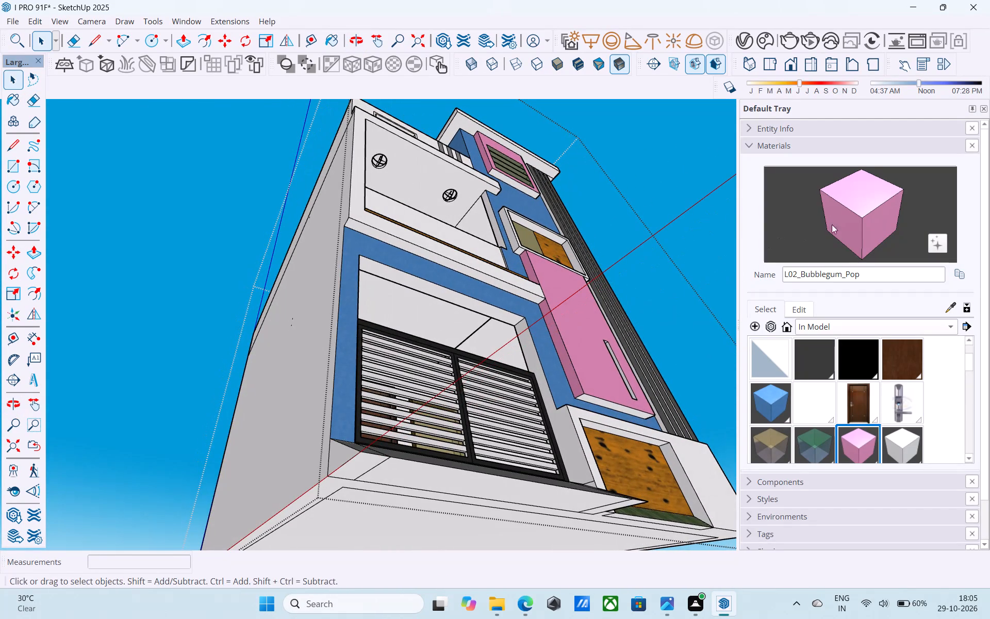
{"action": "left_click", "coordinate": [848, 220]}
{"action": "scroll", "coordinate": [638, 428], "scroll_direction": "up", "scroll_amount": 7}
{"action": "left_click", "coordinate": [605, 395]}
Exit editing of the house group and save the model.
{"action": "scroll", "coordinate": [592, 364], "scroll_direction": "down", "scroll_amount": 5}
{"action": "middle_click_drag", "start_coordinate": [584, 351], "coordinate": [537, 482]}
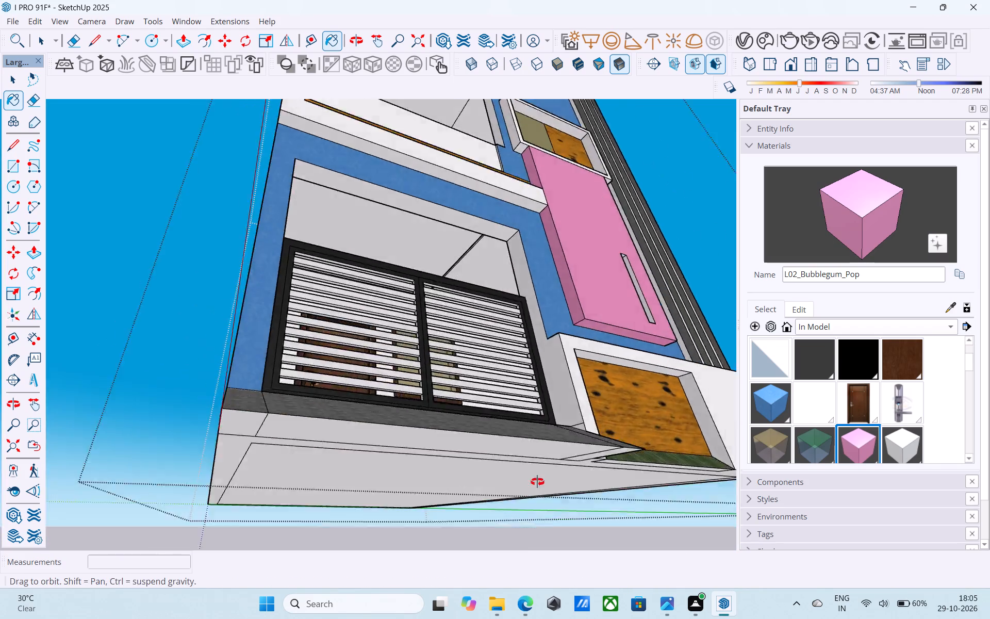
{"action": "middle_click_drag", "start_coordinate": [537, 482], "coordinate": [519, 549]}
{"action": "scroll", "coordinate": [471, 386], "scroll_direction": "down", "scroll_amount": 15}
{"action": "middle_click_drag", "start_coordinate": [354, 410], "coordinate": [204, 466]}
{"action": "middle_click_drag", "start_coordinate": [439, 282], "coordinate": [414, 475]}
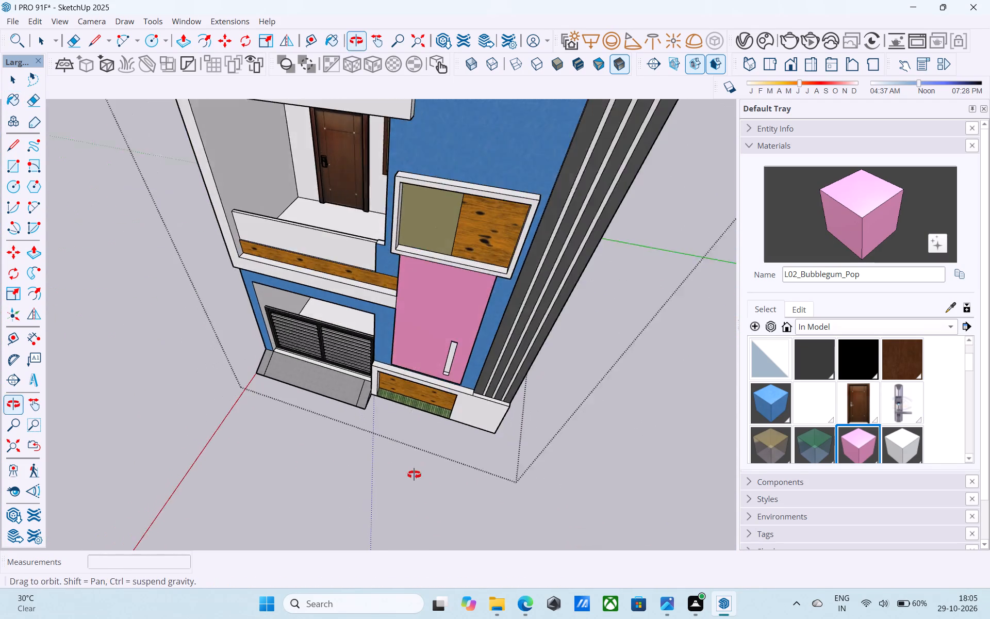
{"action": "middle_click_drag", "start_coordinate": [414, 475], "coordinate": [412, 478]}
{"action": "scroll", "coordinate": [410, 459], "scroll_direction": "down", "scroll_amount": 9}
{"action": "middle_click_drag", "start_coordinate": [441, 363], "coordinate": [548, 259]}
{"action": "key", "text": "space"}
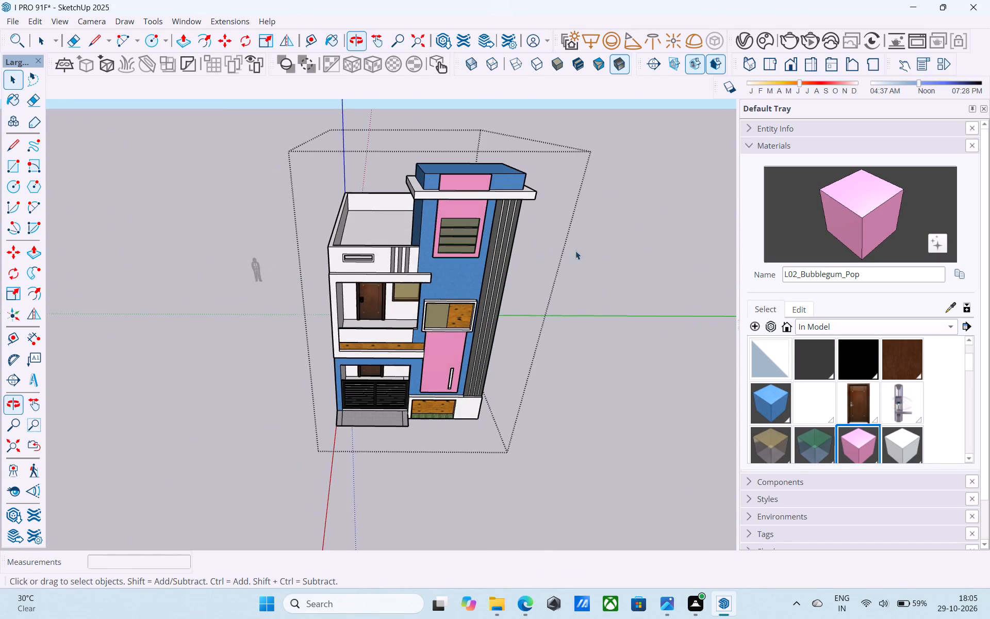
{"action": "left_click", "coordinate": [581, 250]}
{"action": "middle_click_drag", "start_coordinate": [578, 249], "coordinate": [559, 287], "text": "shift"}
{"action": "scroll", "coordinate": [560, 287], "scroll_direction": "up", "scroll_amount": 1, "text": "ctrl"}
{"action": "key", "text": "ctrl+s"}
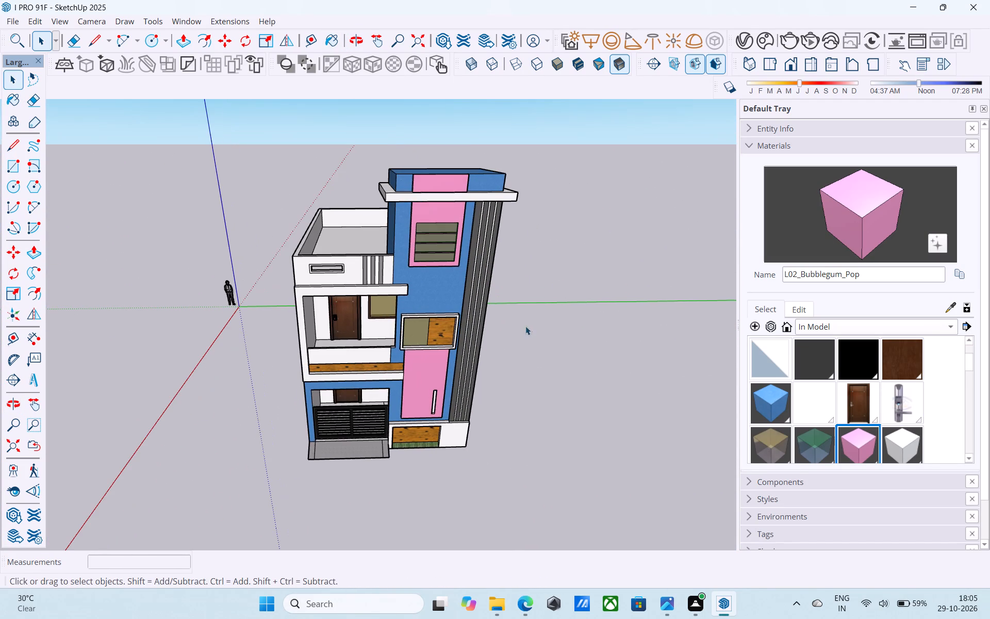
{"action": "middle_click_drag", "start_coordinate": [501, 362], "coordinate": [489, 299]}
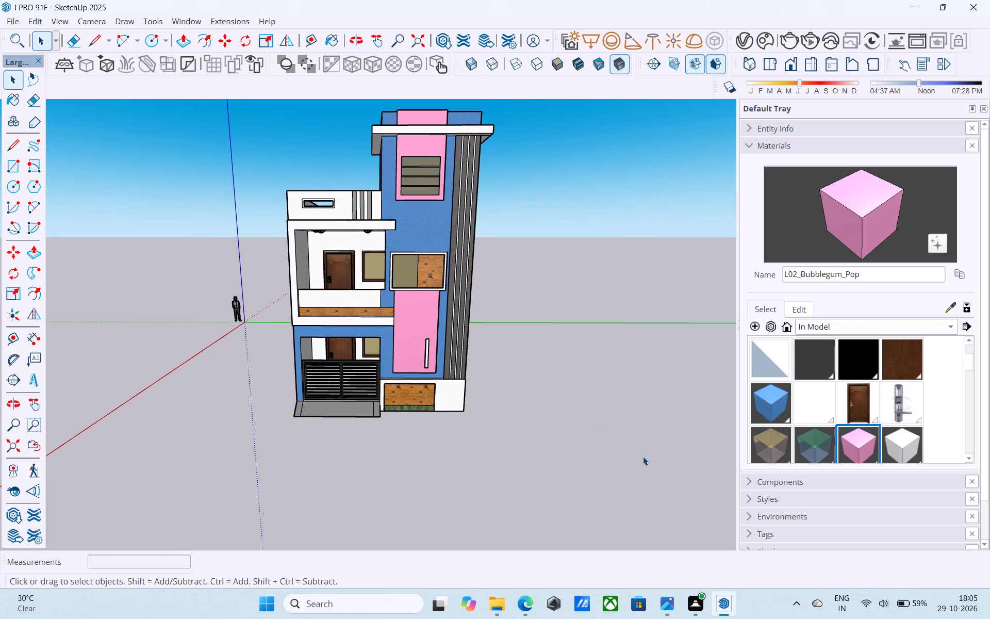
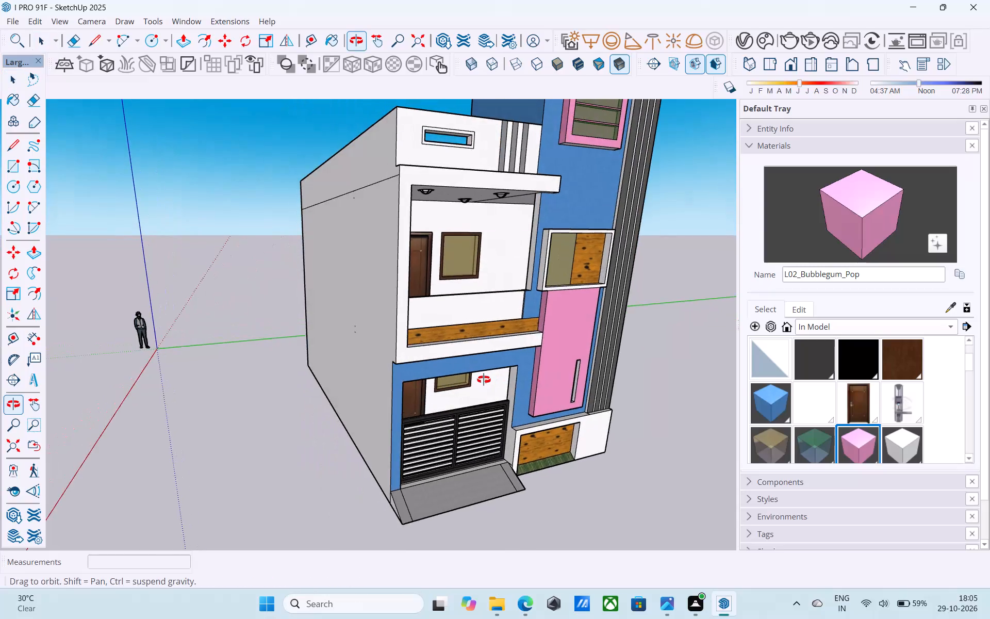
Open the house group for editing and erase the lower horizontal seam edge across the rear wall.
{"action": "scroll", "coordinate": [484, 380], "scroll_direction": "up", "scroll_amount": 1}
{"action": "middle_click_drag", "start_coordinate": [476, 379], "coordinate": [464, 453]}
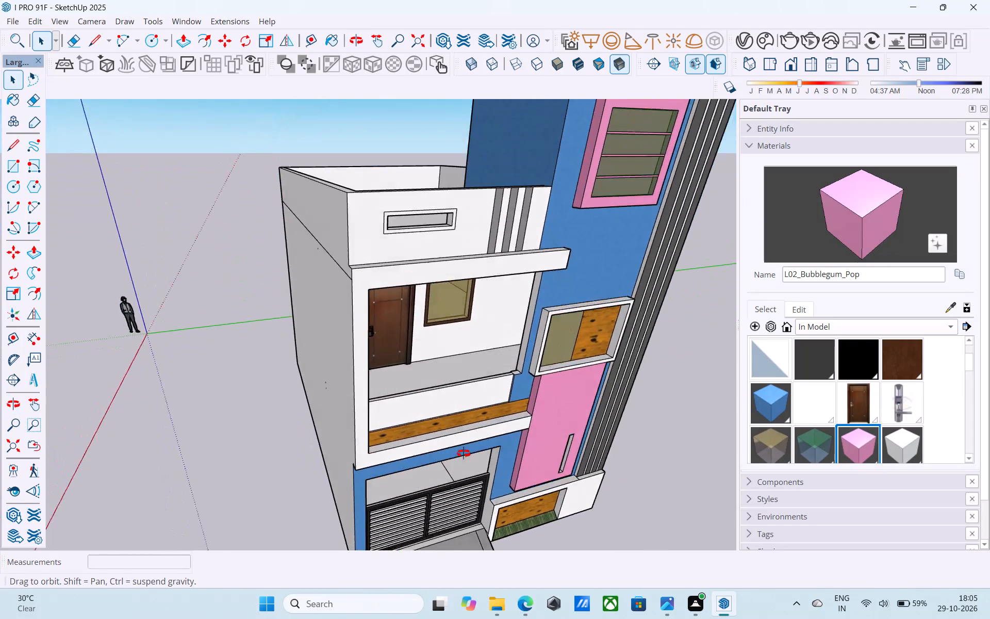
{"action": "middle_click_drag", "start_coordinate": [464, 453], "coordinate": [465, 462]}
{"action": "scroll", "coordinate": [465, 462], "scroll_direction": "down", "scroll_amount": 5}
{"action": "middle_click_drag", "start_coordinate": [448, 445], "coordinate": [384, 343]}
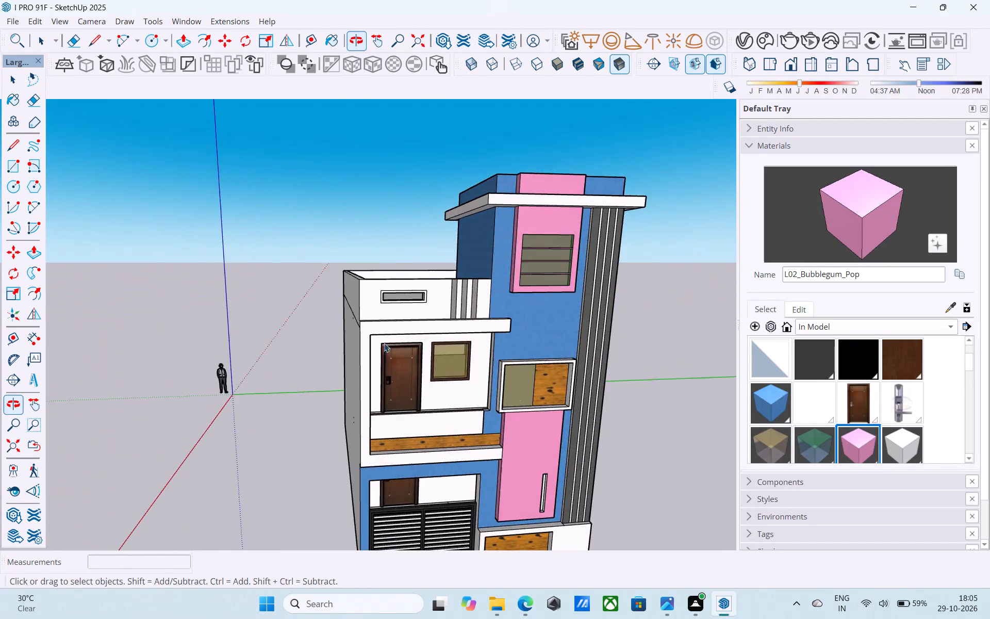
{"action": "middle_click_drag", "start_coordinate": [479, 338], "coordinate": [758, 341]}
{"action": "middle_click_drag", "start_coordinate": [493, 345], "coordinate": [960, 349]}
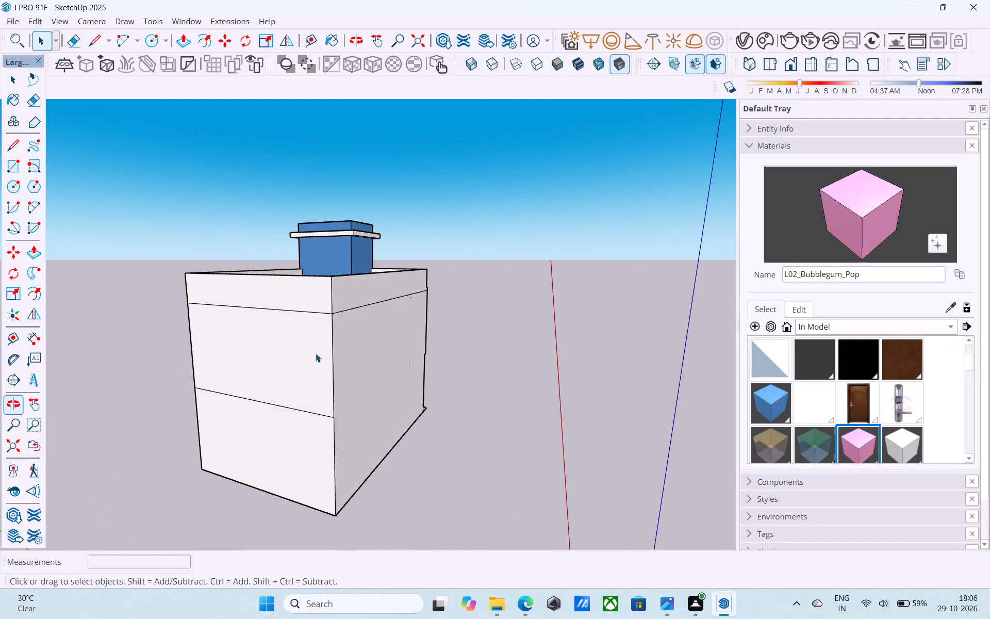
{"action": "middle_click_drag", "start_coordinate": [283, 354], "coordinate": [730, 371]}
{"action": "middle_click_drag", "start_coordinate": [371, 371], "coordinate": [835, 381]}
{"action": "middle_click_drag", "start_coordinate": [609, 387], "coordinate": [843, 390]}
{"action": "middle_click_drag", "start_coordinate": [502, 383], "coordinate": [892, 389]}
{"action": "scroll", "coordinate": [400, 234], "scroll_direction": "up", "scroll_amount": 3}
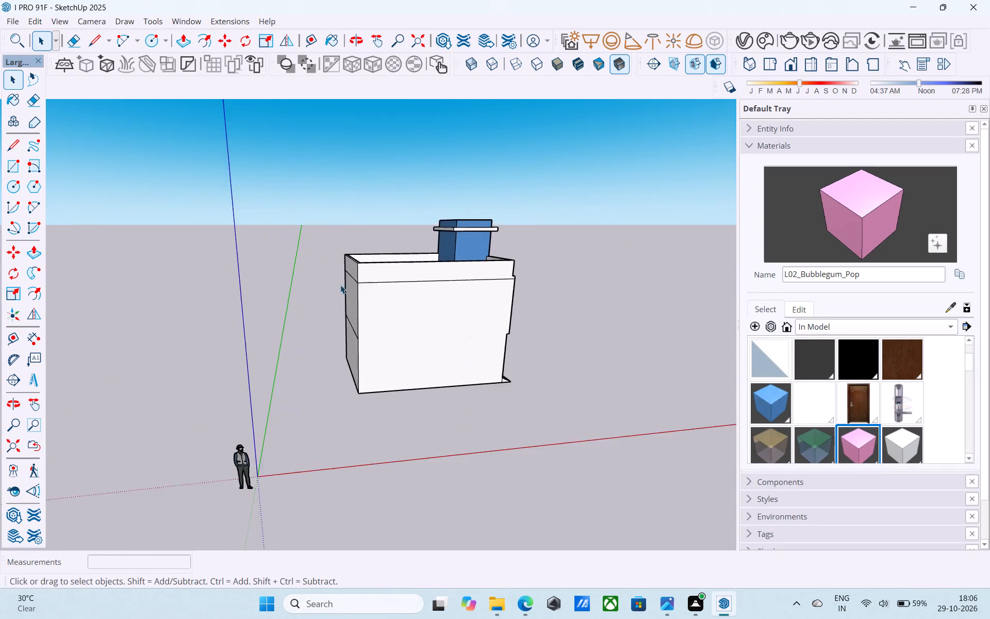
{"action": "scroll", "coordinate": [340, 285], "scroll_direction": "up", "scroll_amount": 9}
{"action": "middle_click_drag", "start_coordinate": [368, 354], "coordinate": [432, 350]}
{"action": "key", "text": "e"}
{"action": "key", "text": "space"}
{"action": "double_click", "coordinate": [419, 349]}
{"action": "scroll", "coordinate": [419, 349], "scroll_direction": "up", "scroll_amount": 2}
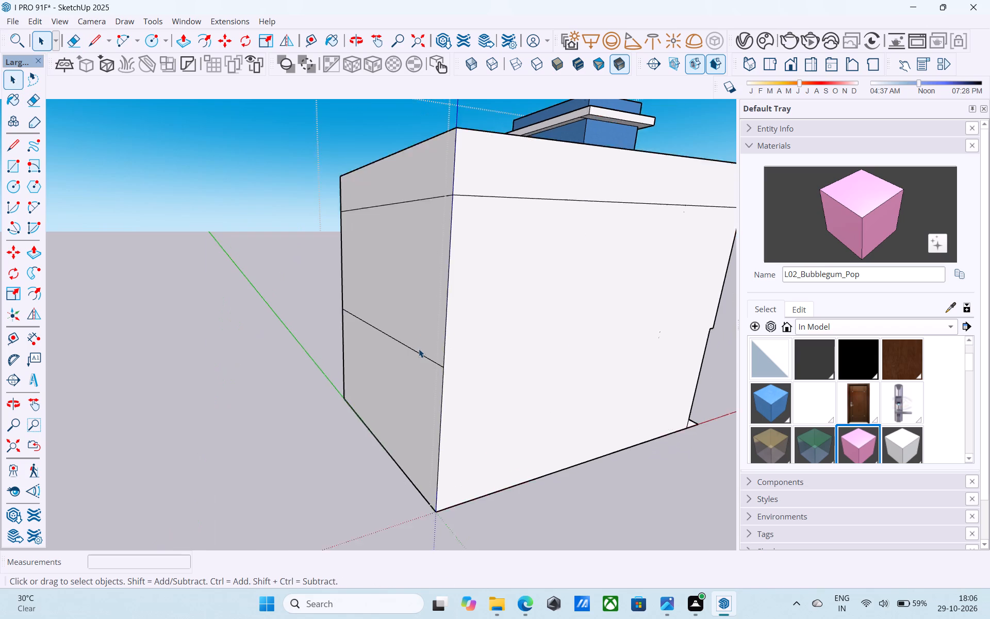
{"action": "scroll", "coordinate": [419, 349], "scroll_direction": "up", "scroll_amount": 2}
{"action": "key", "text": "e"}
{"action": "left_click_drag", "start_coordinate": [419, 343], "coordinate": [403, 379]}
{"action": "key", "text": "space"}
Draw a vertical line about 11' 8" long from the balcony slab's top corner down the side of the balcony frame.
{"action": "scroll", "coordinate": [392, 250], "scroll_direction": "down", "scroll_amount": 4}
{"action": "middle_click_drag", "start_coordinate": [379, 252], "coordinate": [227, 273]}
{"action": "scroll", "coordinate": [210, 277], "scroll_direction": "down", "scroll_amount": 4}
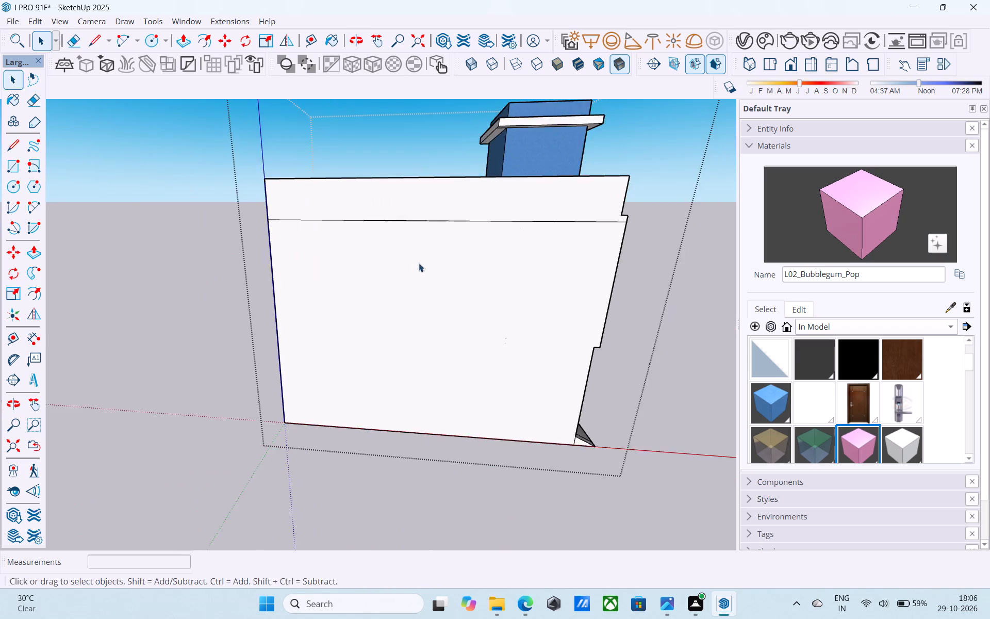
{"action": "middle_click_drag", "start_coordinate": [419, 263], "coordinate": [160, 260]}
{"action": "middle_click_drag", "start_coordinate": [370, 229], "coordinate": [348, 278]}
{"action": "scroll", "coordinate": [355, 282], "scroll_direction": "up", "scroll_amount": 5}
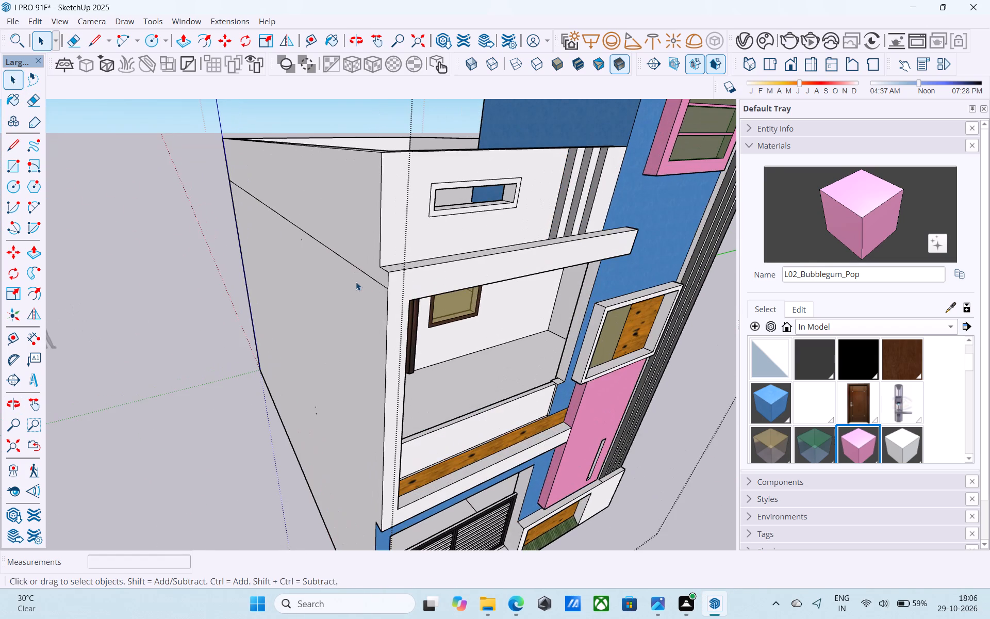
{"action": "middle_click_drag", "start_coordinate": [368, 288], "coordinate": [464, 238]}
{"action": "scroll", "coordinate": [365, 211], "scroll_direction": "down", "scroll_amount": 2}
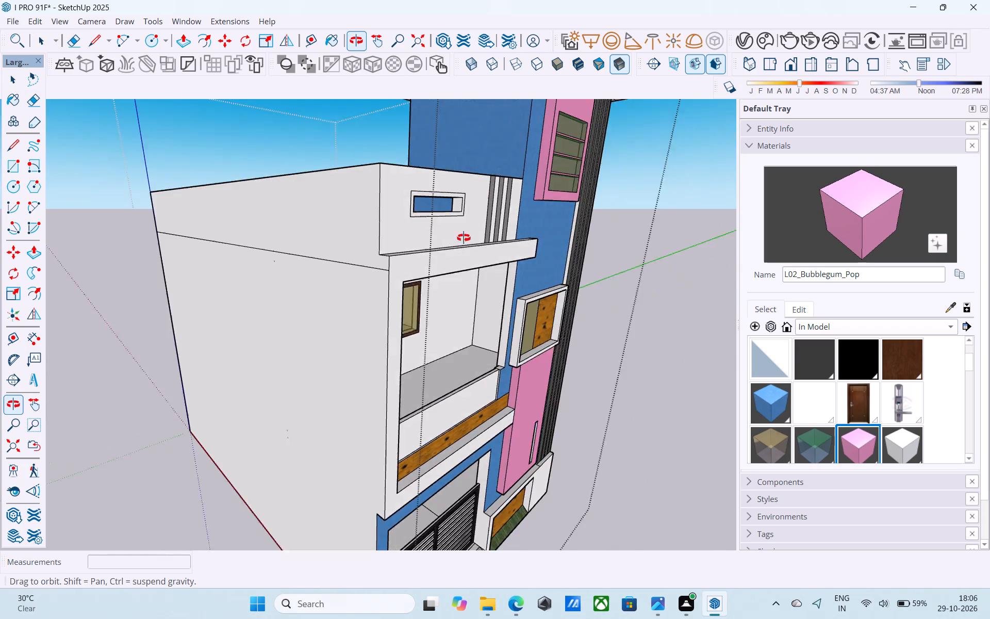
{"action": "middle_click_drag", "start_coordinate": [464, 238], "coordinate": [502, 249]}
{"action": "middle_click_drag", "start_coordinate": [414, 303], "coordinate": [424, 298]}
{"action": "key", "text": "l"}
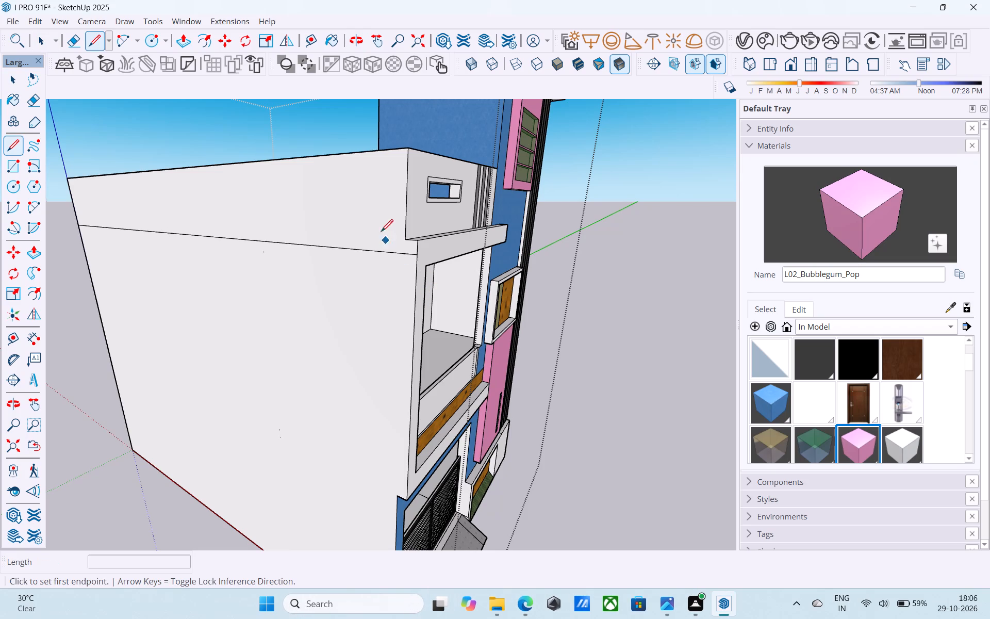
{"action": "left_click", "coordinate": [403, 239]}
{"action": "scroll", "coordinate": [403, 239], "scroll_direction": "down", "scroll_amount": 4}
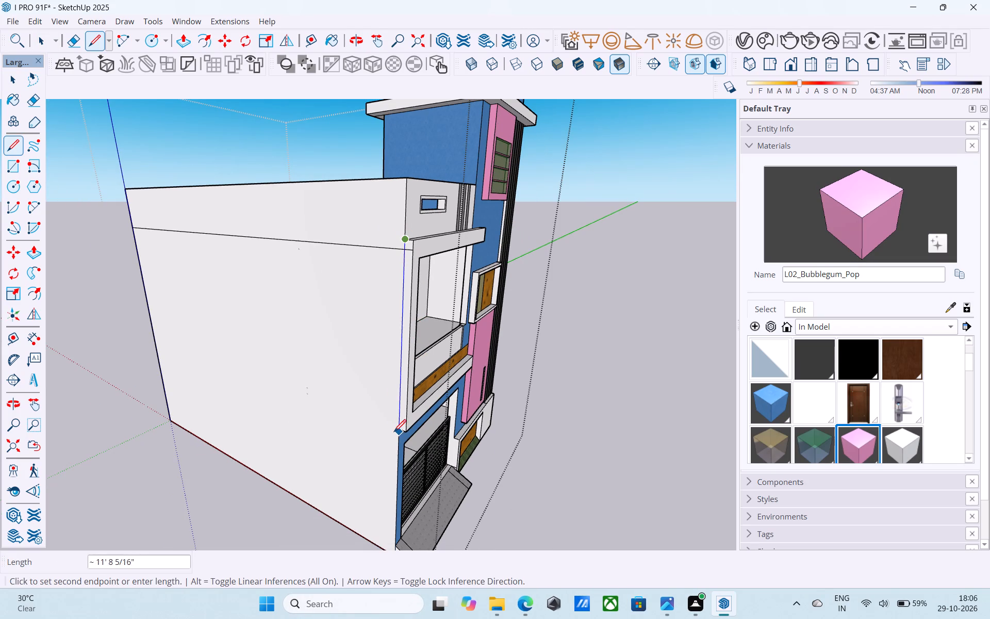
{"action": "left_click", "coordinate": [400, 430]}
{"action": "key", "text": "space"}
Erase the short piece of seam edge crossing the end of the balcony frame below the slab corner.
{"action": "scroll", "coordinate": [399, 239], "scroll_direction": "up", "scroll_amount": 4}
{"action": "key", "text": "e"}
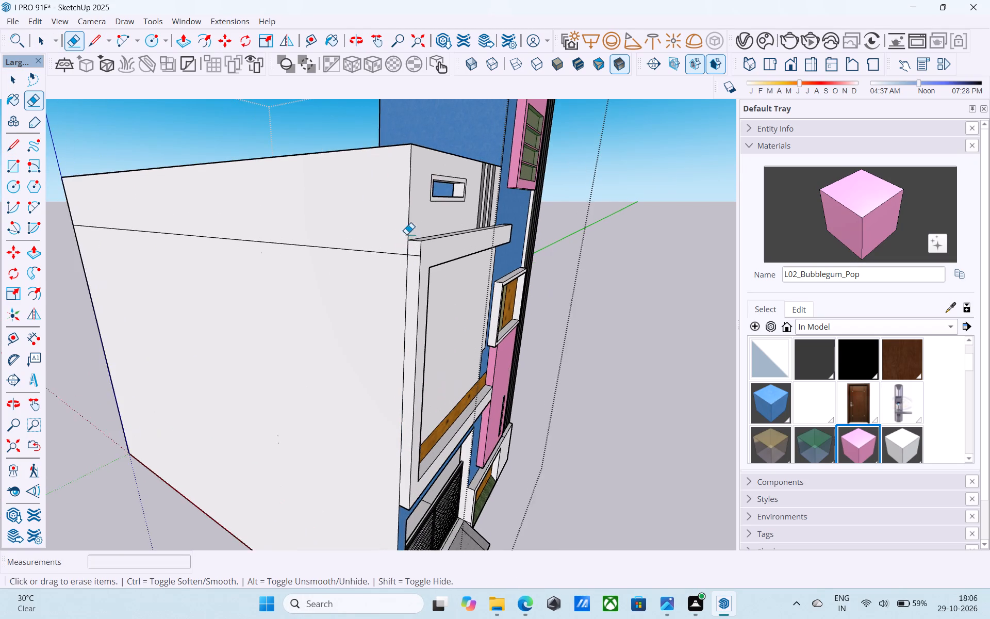
{"action": "scroll", "coordinate": [407, 251], "scroll_direction": "up", "scroll_amount": 3}
{"action": "left_click_drag", "start_coordinate": [414, 258], "coordinate": [415, 266]}
{"action": "key", "text": "space"}
Draw a line above the existing seam from the slab's top corner along the side wall, continuing 20' across the rear wall.
{"action": "key", "text": "l"}
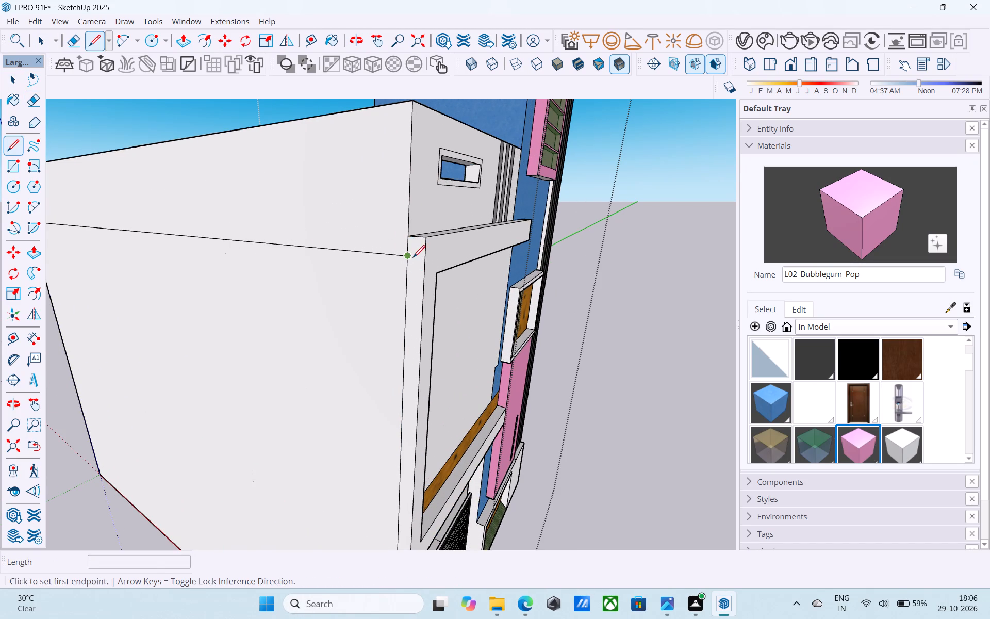
{"action": "left_click", "coordinate": [410, 236]}
{"action": "scroll", "coordinate": [410, 235], "scroll_direction": "down", "scroll_amount": 9}
{"action": "middle_click_drag", "start_coordinate": [185, 217], "coordinate": [615, 237]}
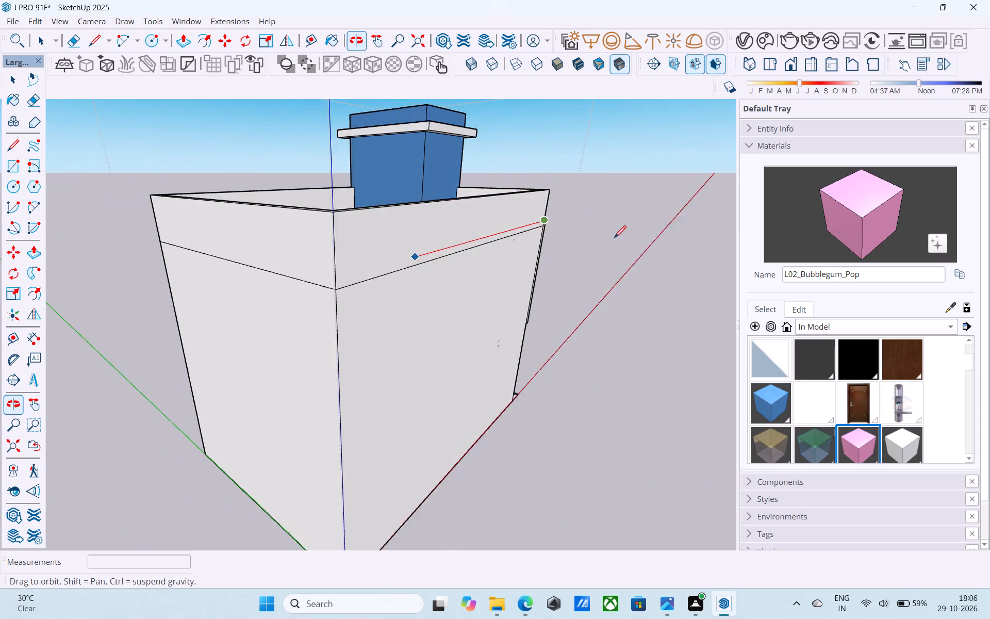
{"action": "scroll", "coordinate": [381, 302], "scroll_direction": "up", "scroll_amount": 4}
{"action": "left_click", "coordinate": [338, 262]}
{"action": "left_click", "coordinate": [336, 260]}
{"action": "scroll", "coordinate": [393, 285], "scroll_direction": "down", "scroll_amount": 5}
{"action": "middle_click_drag", "start_coordinate": [150, 283], "coordinate": [551, 292]}
{"action": "scroll", "coordinate": [414, 266], "scroll_direction": "up", "scroll_amount": 5}
{"action": "left_click", "coordinate": [402, 280]}
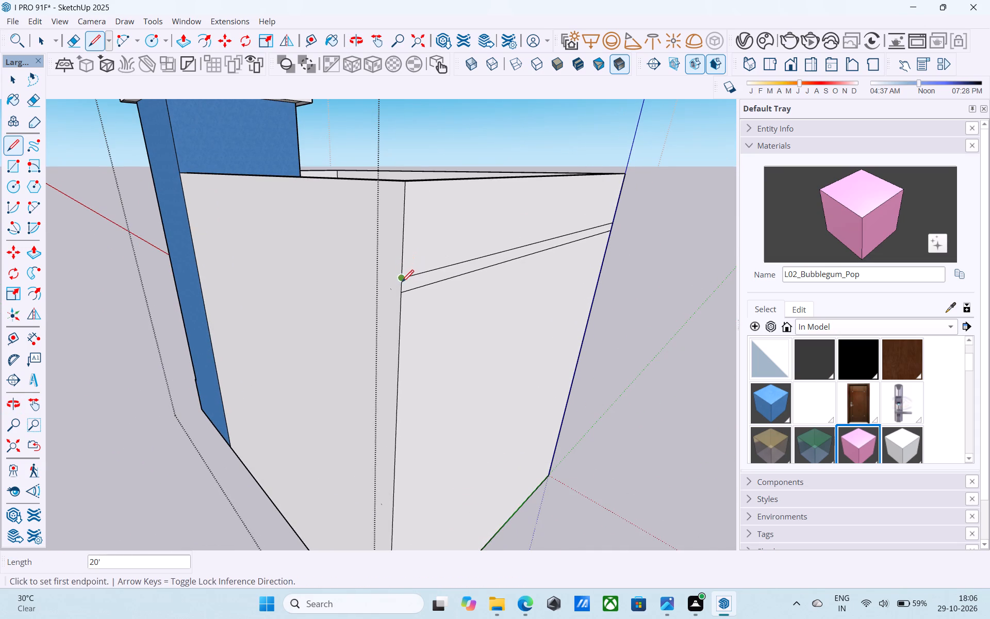
Continue the upper and lower band lines 22' 3" along the opposite side wall from the rear corner to the blue wall.
{"action": "left_click", "coordinate": [399, 283]}
{"action": "middle_click_drag", "start_coordinate": [223, 236], "coordinate": [506, 249]}
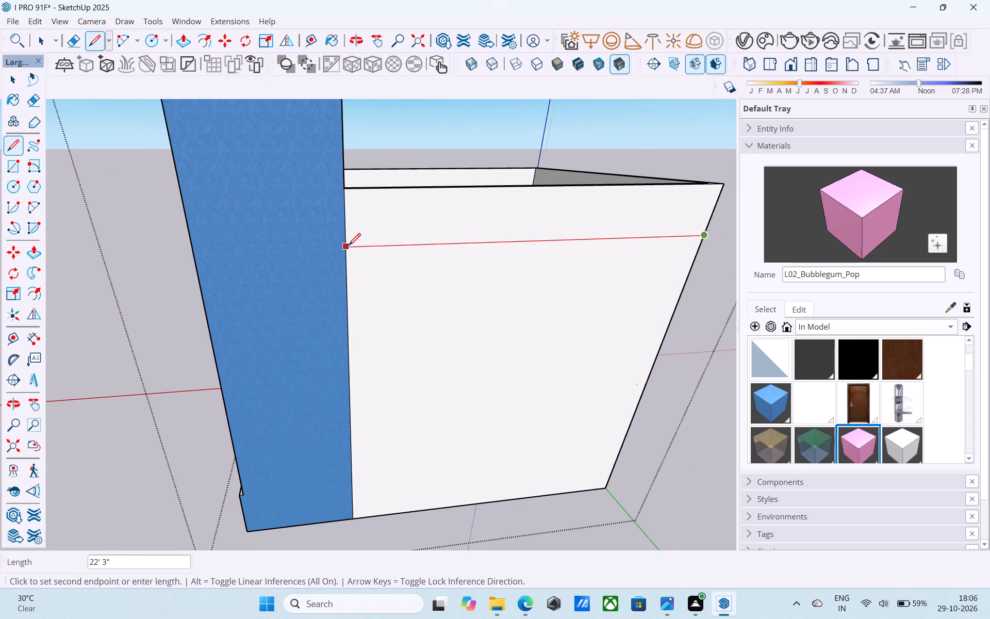
{"action": "left_click", "coordinate": [348, 246]}
{"action": "scroll", "coordinate": [443, 255], "scroll_direction": "down", "scroll_amount": 2}
{"action": "middle_click_drag", "start_coordinate": [450, 255], "coordinate": [185, 185]}
{"action": "left_click", "coordinate": [519, 187]}
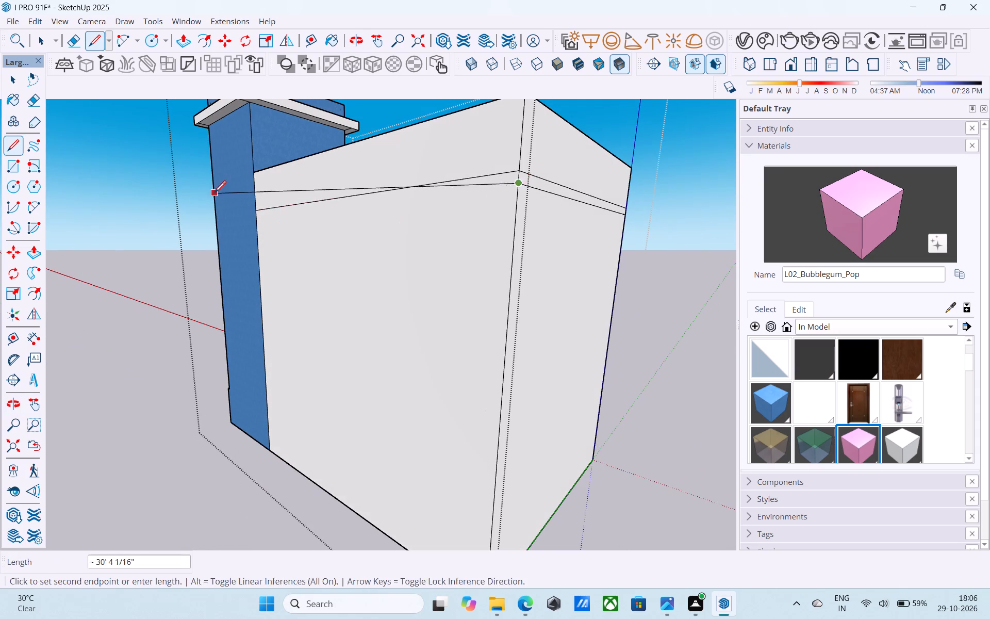
{"action": "middle_click_drag", "start_coordinate": [214, 194], "coordinate": [442, 219]}
{"action": "scroll", "coordinate": [499, 255], "scroll_direction": "up", "scroll_amount": 4}
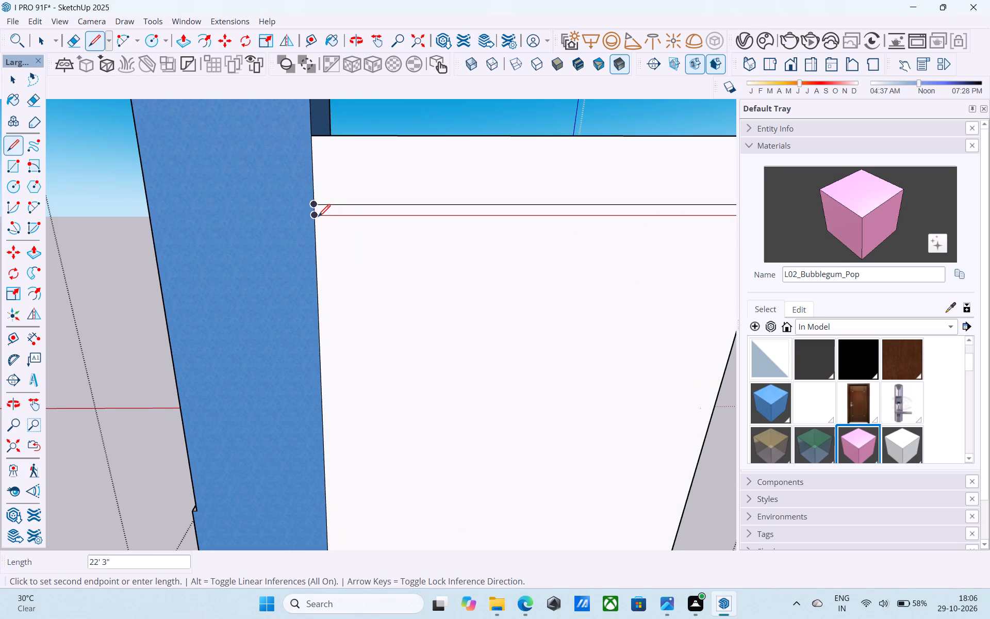
{"action": "left_click", "coordinate": [318, 218]}
{"action": "scroll", "coordinate": [305, 225], "scroll_direction": "down", "scroll_amount": 5}
{"action": "key", "text": "space"}
{"action": "middle_click_drag", "start_coordinate": [407, 228], "coordinate": [379, 232]}
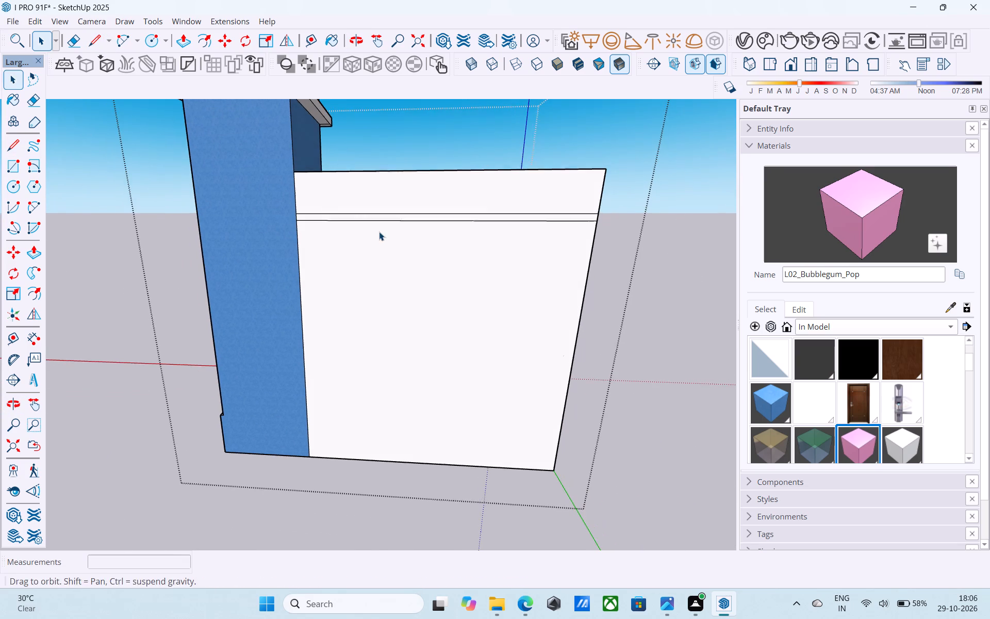
Save the house model.
{"action": "key", "text": "ctrl+s"}
Examine the house from all sides, checking the band lines and the front elevation.
{"action": "scroll", "coordinate": [381, 234], "scroll_direction": "down", "scroll_amount": 5}
{"action": "middle_click_drag", "start_coordinate": [417, 249], "coordinate": [635, 265]}
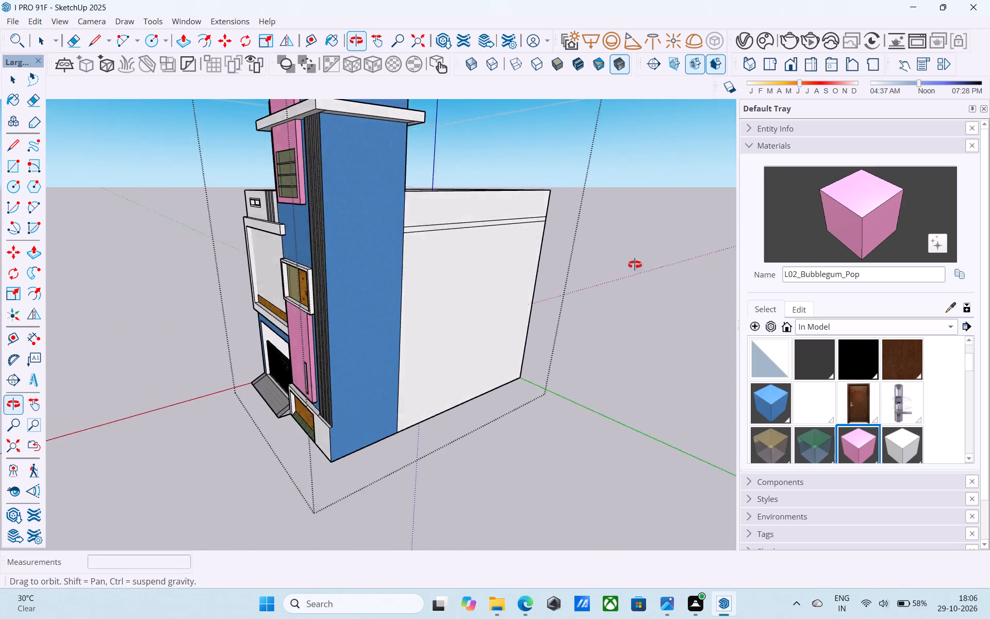
{"action": "middle_click_drag", "start_coordinate": [635, 265], "coordinate": [655, 263]}
{"action": "middle_click_drag", "start_coordinate": [336, 256], "coordinate": [648, 261]}
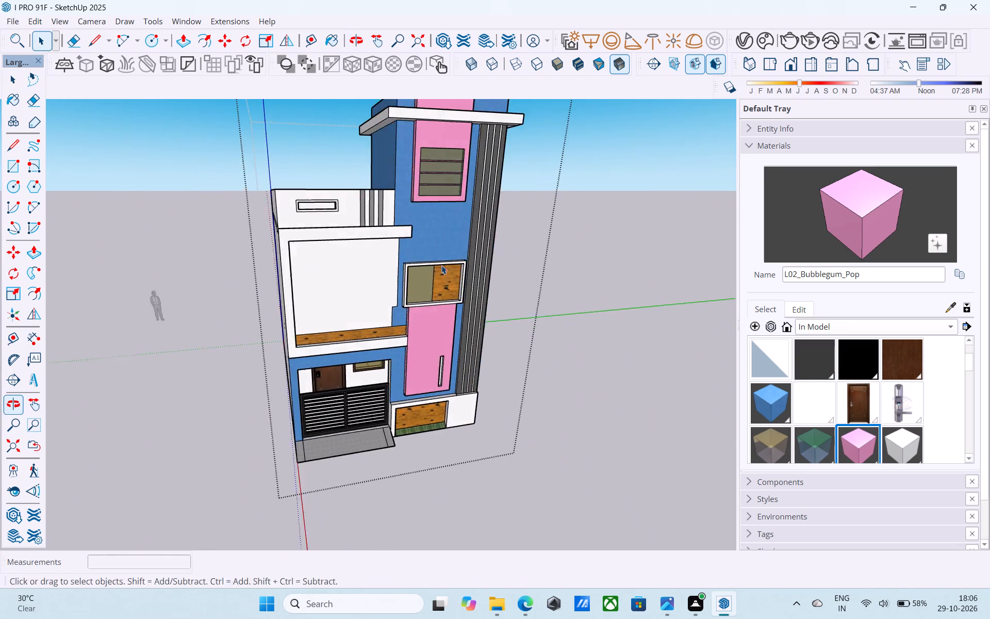
{"action": "middle_click_drag", "start_coordinate": [306, 263], "coordinate": [728, 270]}
{"action": "middle_click_drag", "start_coordinate": [145, 258], "coordinate": [595, 265]}
{"action": "middle_click_drag", "start_coordinate": [261, 252], "coordinate": [632, 272]}
{"action": "middle_click_drag", "start_coordinate": [157, 248], "coordinate": [531, 245]}
{"action": "scroll", "coordinate": [448, 245], "scroll_direction": "up", "scroll_amount": 1}
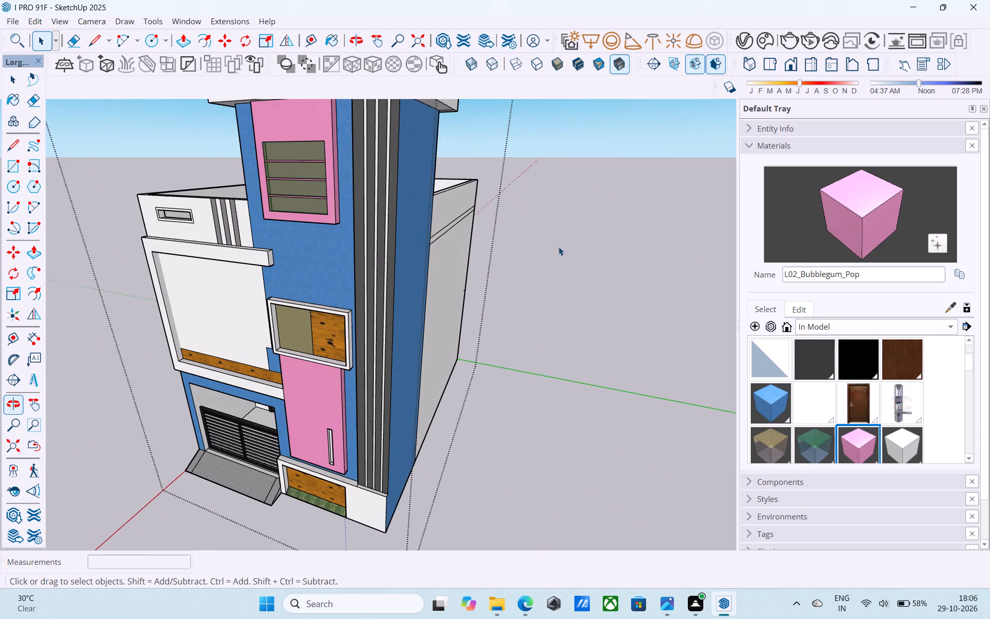
{"action": "middle_click_drag", "start_coordinate": [26, 238], "coordinate": [162, 239]}
{"action": "middle_click_drag", "start_coordinate": [210, 258], "coordinate": [257, 241]}
{"action": "scroll", "coordinate": [257, 241], "scroll_direction": "down", "scroll_amount": 1}
{"action": "scroll", "coordinate": [303, 362], "scroll_direction": "down", "scroll_amount": 4}
{"action": "middle_click_drag", "start_coordinate": [311, 388], "coordinate": [318, 370]}
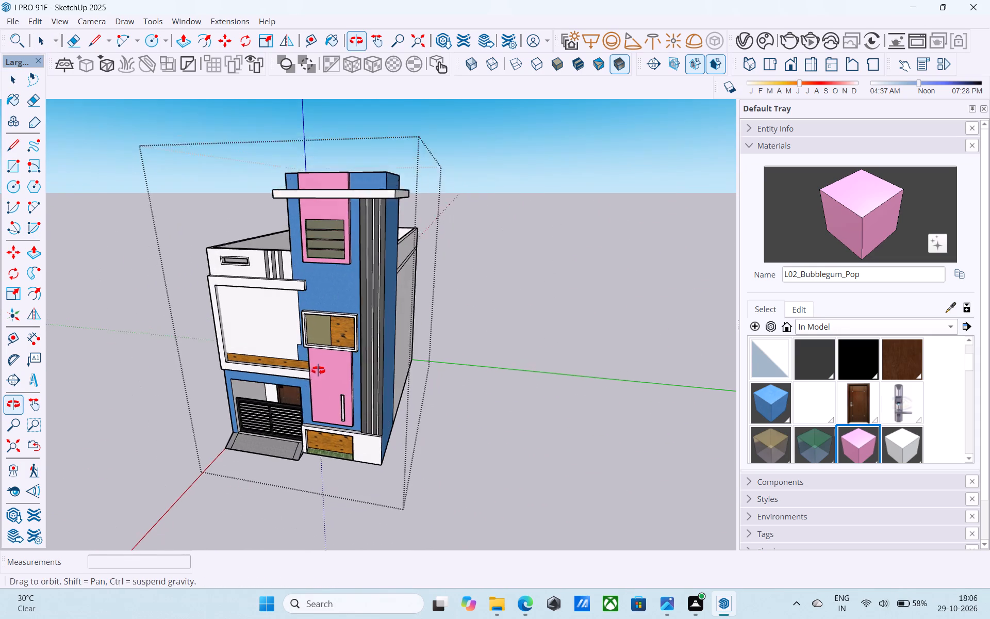
{"action": "middle_click_drag", "start_coordinate": [318, 370], "coordinate": [326, 376]}
Narrow the camera's field of view to about 30 degrees and frame the front elevation.
{"action": "left_click", "coordinate": [39, 498]}
{"action": "left_click_drag", "start_coordinate": [42, 490], "coordinate": [107, 432]}
{"action": "left_click_drag", "start_coordinate": [283, 303], "coordinate": [362, 206]}
{"action": "left_click_drag", "start_coordinate": [274, 379], "coordinate": [387, 264]}
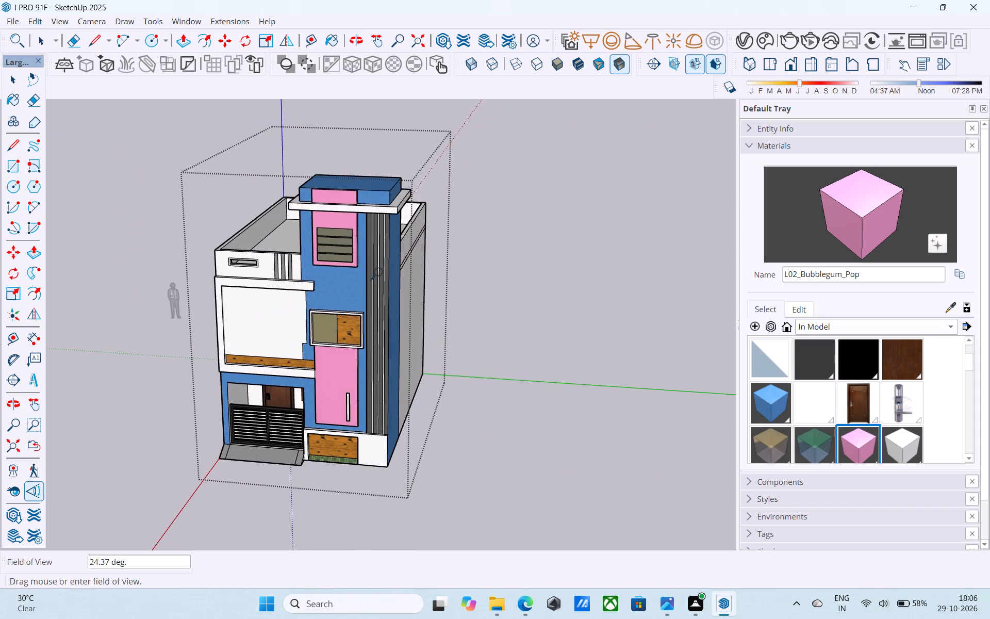
{"action": "scroll", "coordinate": [367, 299], "scroll_direction": "down", "scroll_amount": 4}
{"action": "middle_click_drag", "start_coordinate": [349, 338], "coordinate": [435, 234]}
{"action": "left_click_drag", "start_coordinate": [359, 257], "coordinate": [360, 304]}
{"action": "middle_click_drag", "start_coordinate": [388, 260], "coordinate": [373, 301]}
{"action": "scroll", "coordinate": [366, 272], "scroll_direction": "up", "scroll_amount": 2}
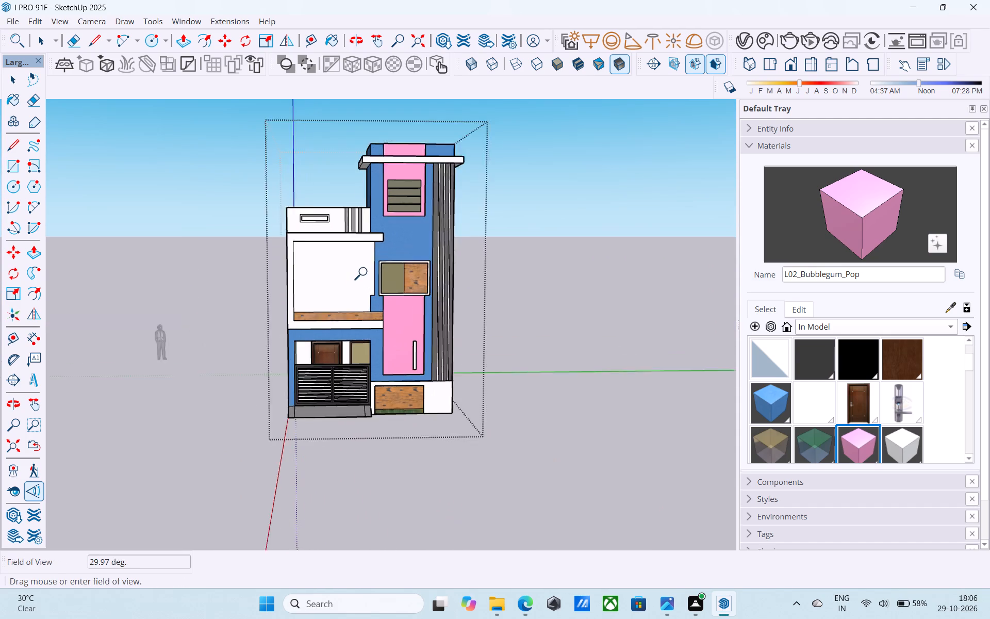
Delete the white face covering the upper balcony opening.
{"action": "scroll", "coordinate": [366, 272], "scroll_direction": "up", "scroll_amount": 2}
{"action": "middle_click_drag", "start_coordinate": [359, 277], "coordinate": [396, 296]}
{"action": "scroll", "coordinate": [385, 298], "scroll_direction": "up", "scroll_amount": 8}
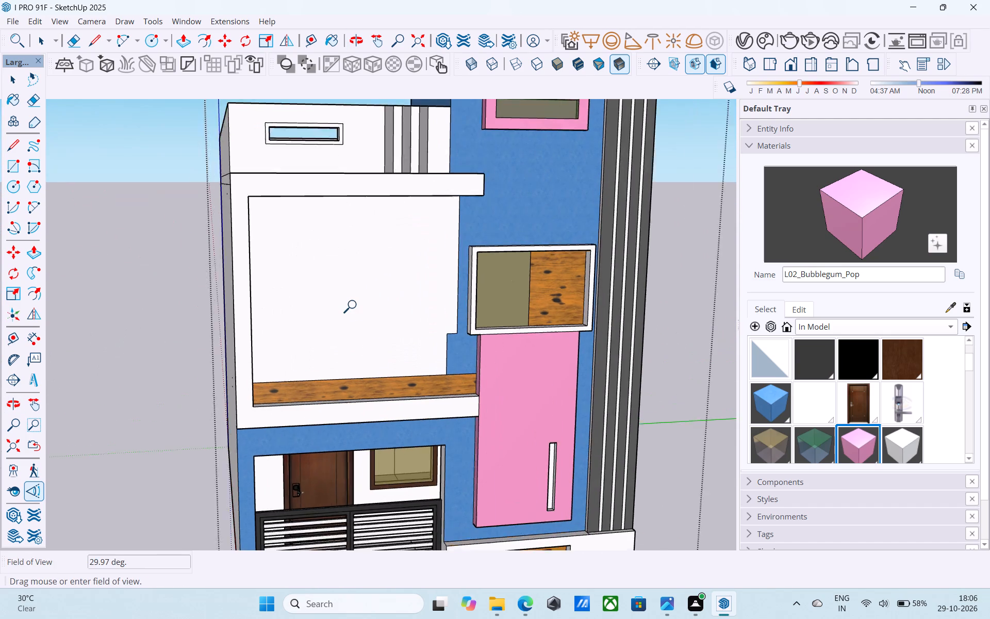
{"action": "scroll", "coordinate": [355, 305], "scroll_direction": "up", "scroll_amount": 1}
{"action": "key", "text": "space"}
{"action": "left_click", "coordinate": [355, 305]}
{"action": "key", "text": "Delete"}
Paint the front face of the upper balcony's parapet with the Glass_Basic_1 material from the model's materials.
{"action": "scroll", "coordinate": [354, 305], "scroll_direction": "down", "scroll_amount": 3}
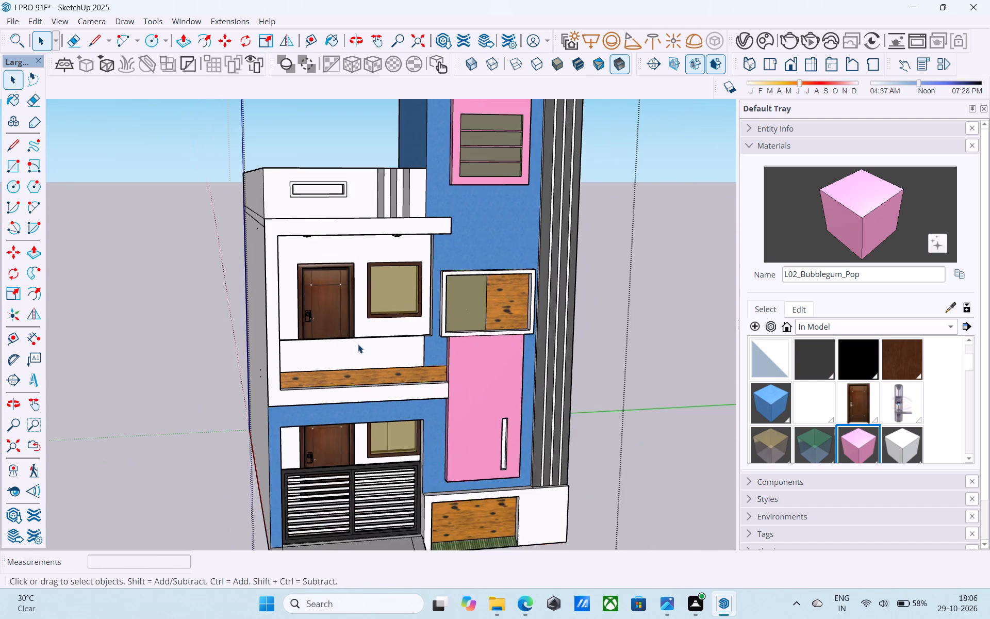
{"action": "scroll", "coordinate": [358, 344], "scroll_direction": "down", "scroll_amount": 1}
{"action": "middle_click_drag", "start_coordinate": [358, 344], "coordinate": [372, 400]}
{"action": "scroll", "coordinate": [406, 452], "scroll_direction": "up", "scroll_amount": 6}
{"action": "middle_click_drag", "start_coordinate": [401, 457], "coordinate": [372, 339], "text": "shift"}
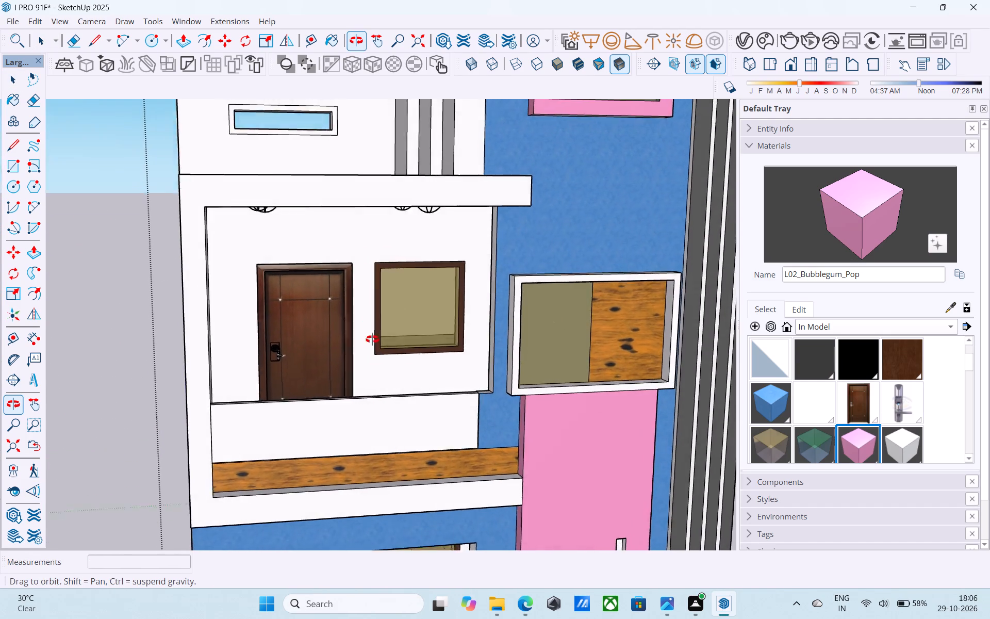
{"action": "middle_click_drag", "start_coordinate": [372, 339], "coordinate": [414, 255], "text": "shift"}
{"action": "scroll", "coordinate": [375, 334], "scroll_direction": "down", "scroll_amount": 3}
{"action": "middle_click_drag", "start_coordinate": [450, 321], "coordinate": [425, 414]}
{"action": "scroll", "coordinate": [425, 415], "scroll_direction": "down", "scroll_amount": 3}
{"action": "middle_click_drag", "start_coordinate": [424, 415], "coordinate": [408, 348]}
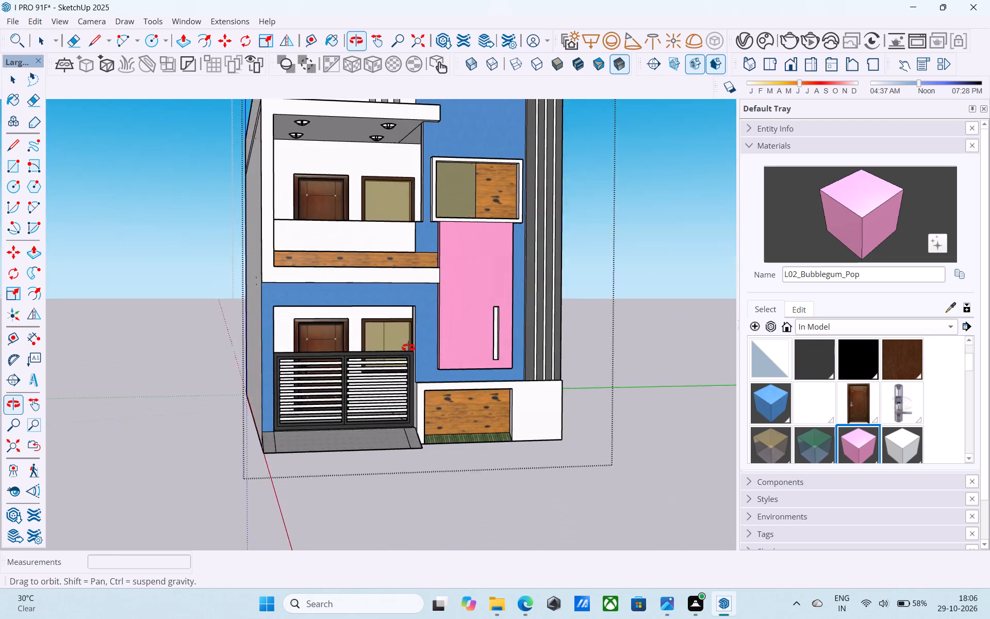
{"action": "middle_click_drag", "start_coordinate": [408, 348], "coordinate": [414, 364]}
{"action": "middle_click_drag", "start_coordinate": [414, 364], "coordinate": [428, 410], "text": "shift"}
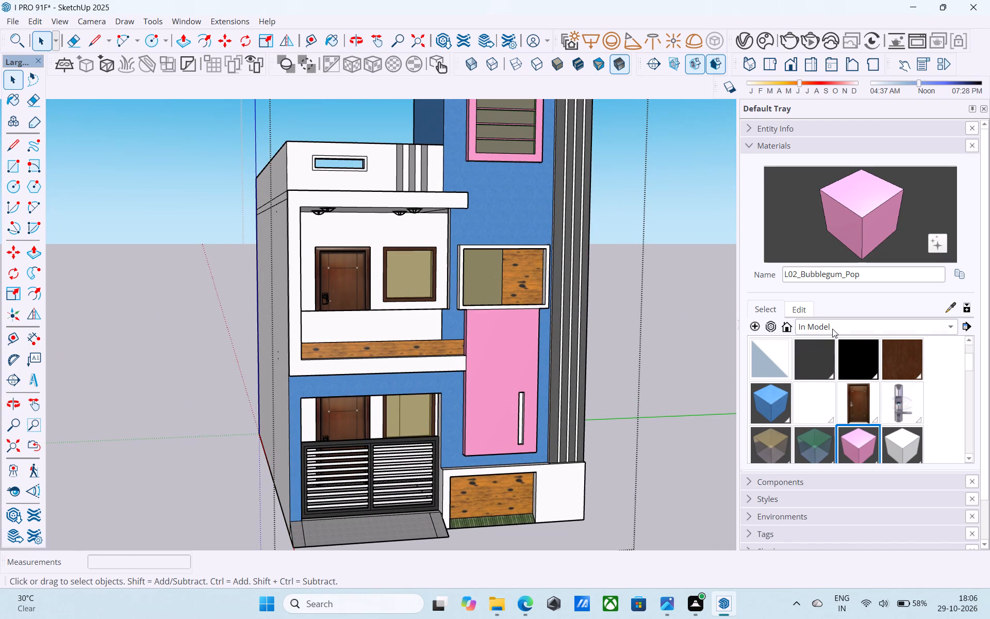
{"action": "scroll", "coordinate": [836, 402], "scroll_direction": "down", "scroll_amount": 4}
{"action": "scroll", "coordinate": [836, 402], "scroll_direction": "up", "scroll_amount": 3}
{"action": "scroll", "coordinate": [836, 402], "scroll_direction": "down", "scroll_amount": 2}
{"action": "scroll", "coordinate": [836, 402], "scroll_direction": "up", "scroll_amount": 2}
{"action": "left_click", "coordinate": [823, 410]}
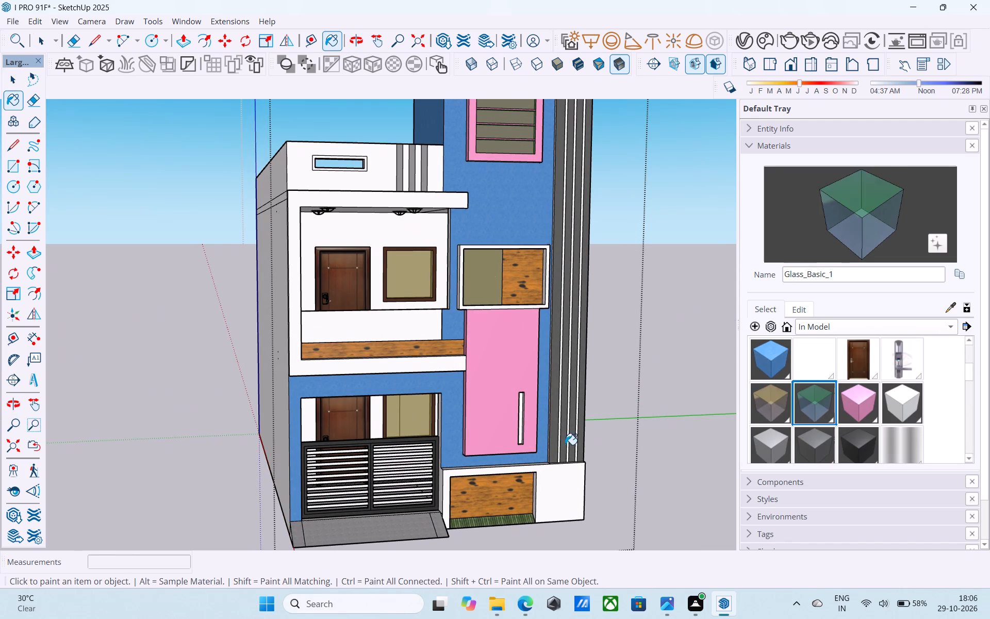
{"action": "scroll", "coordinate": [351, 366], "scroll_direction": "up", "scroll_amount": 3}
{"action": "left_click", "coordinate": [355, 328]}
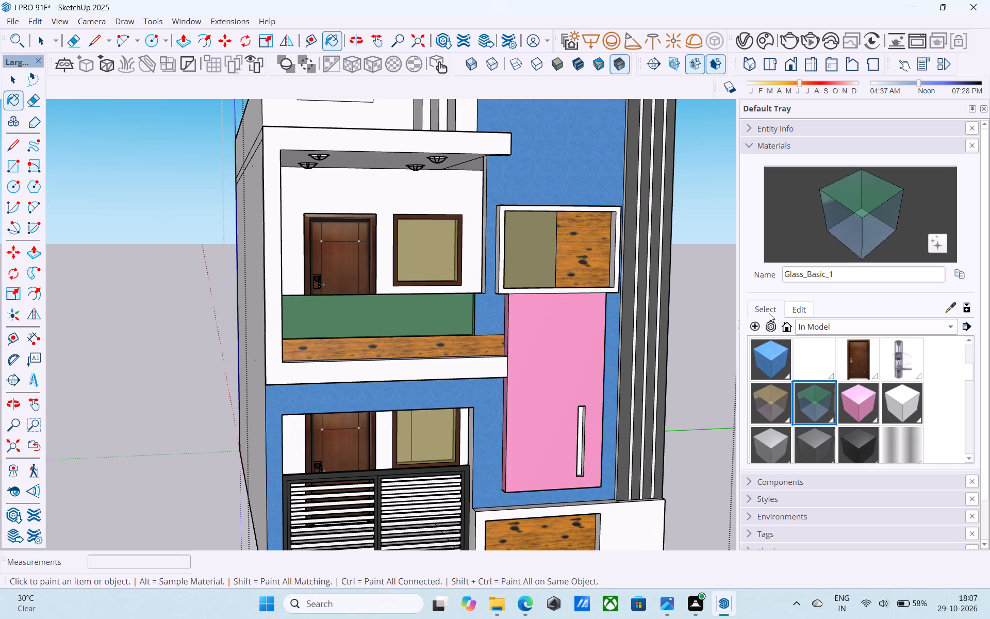
Paint the front face of the upper balcony's parapet with Glass_Basic_2 from the Glass material collection.
{"action": "left_click", "coordinate": [834, 330]}
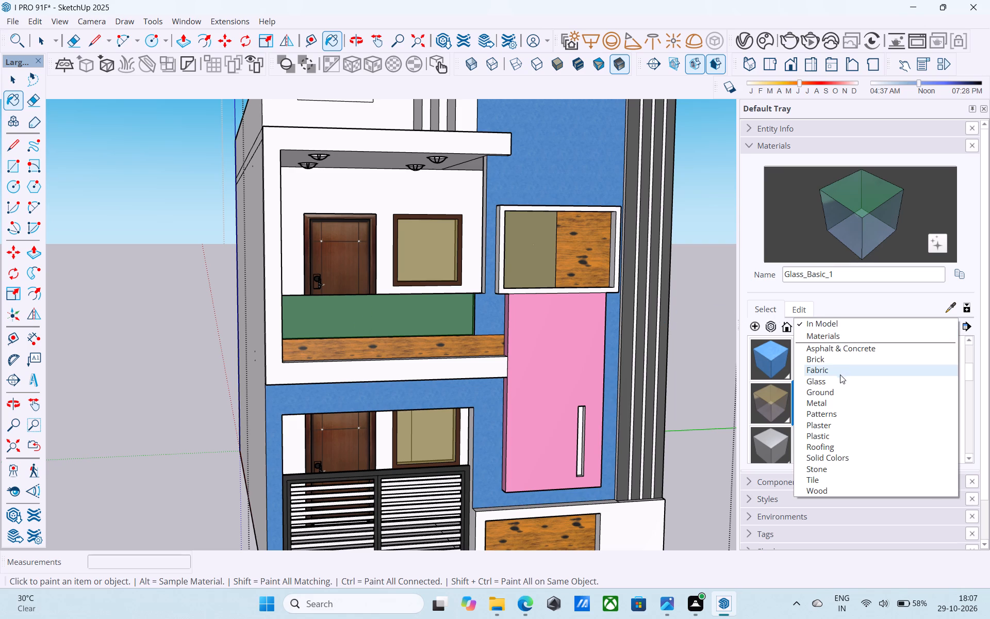
{"action": "left_click", "coordinate": [840, 378]}
{"action": "left_click", "coordinate": [779, 357]}
{"action": "left_click", "coordinate": [435, 320]}
Paint the balcony-side face of the upper balcony's glass parapet with Glass_Basic_2.
{"action": "scroll", "coordinate": [433, 317], "scroll_direction": "down", "scroll_amount": 2}
{"action": "middle_click_drag", "start_coordinate": [433, 317], "coordinate": [420, 384]}
{"action": "scroll", "coordinate": [421, 384], "scroll_direction": "down", "scroll_amount": 6}
{"action": "middle_click_drag", "start_coordinate": [439, 422], "coordinate": [302, 395]}
{"action": "scroll", "coordinate": [241, 400], "scroll_direction": "up", "scroll_amount": 20}
{"action": "scroll", "coordinate": [241, 400], "scroll_direction": "up", "scroll_amount": 8}
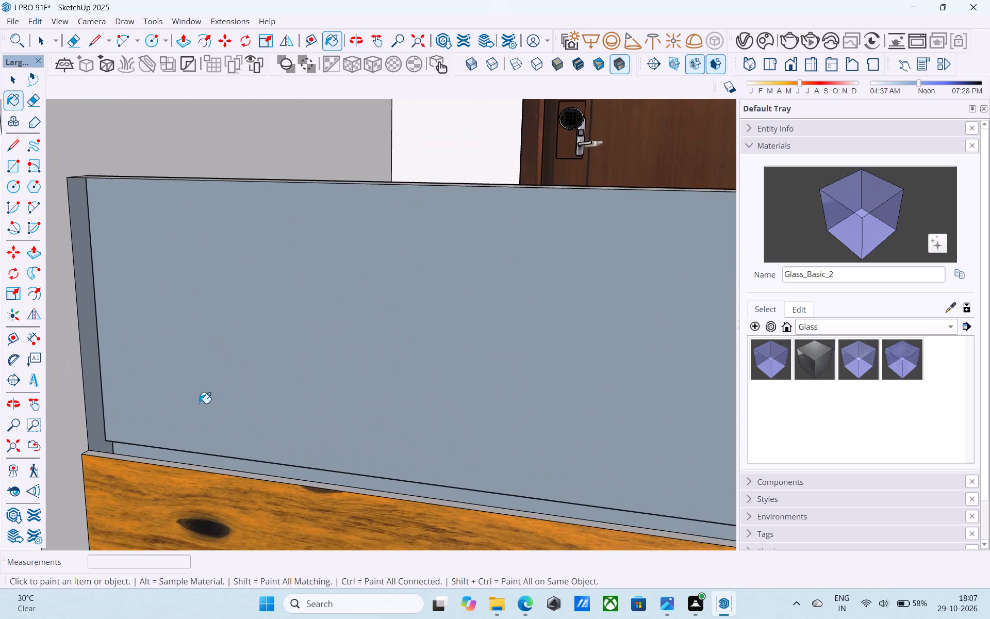
{"action": "middle_click_drag", "start_coordinate": [200, 400], "coordinate": [0, 474]}
{"action": "middle_click_drag", "start_coordinate": [398, 376], "coordinate": [166, 387]}
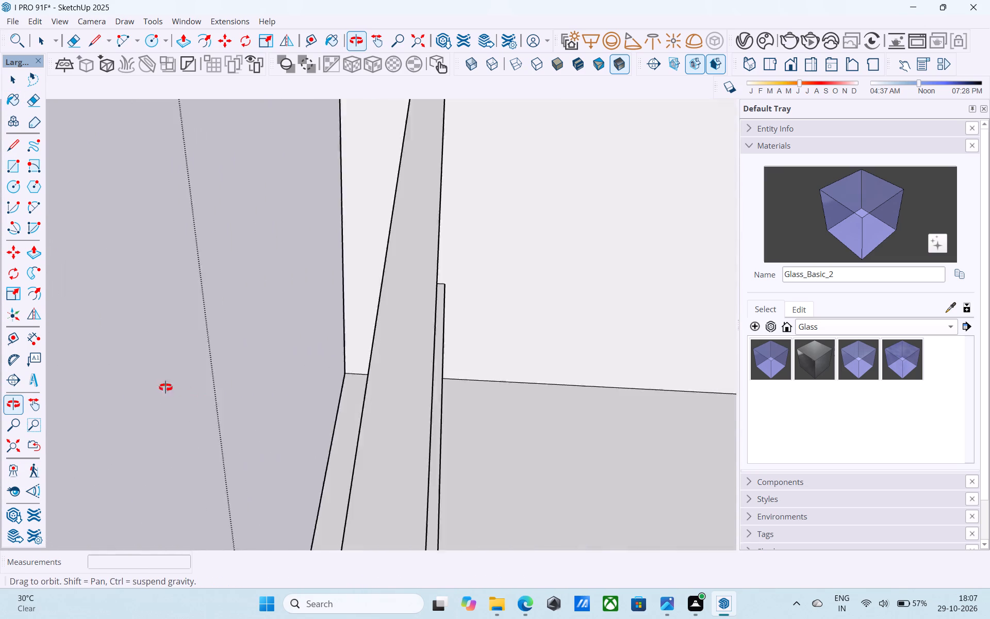
{"action": "middle_click_drag", "start_coordinate": [166, 387], "coordinate": [143, 382]}
{"action": "left_click", "coordinate": [461, 377]}
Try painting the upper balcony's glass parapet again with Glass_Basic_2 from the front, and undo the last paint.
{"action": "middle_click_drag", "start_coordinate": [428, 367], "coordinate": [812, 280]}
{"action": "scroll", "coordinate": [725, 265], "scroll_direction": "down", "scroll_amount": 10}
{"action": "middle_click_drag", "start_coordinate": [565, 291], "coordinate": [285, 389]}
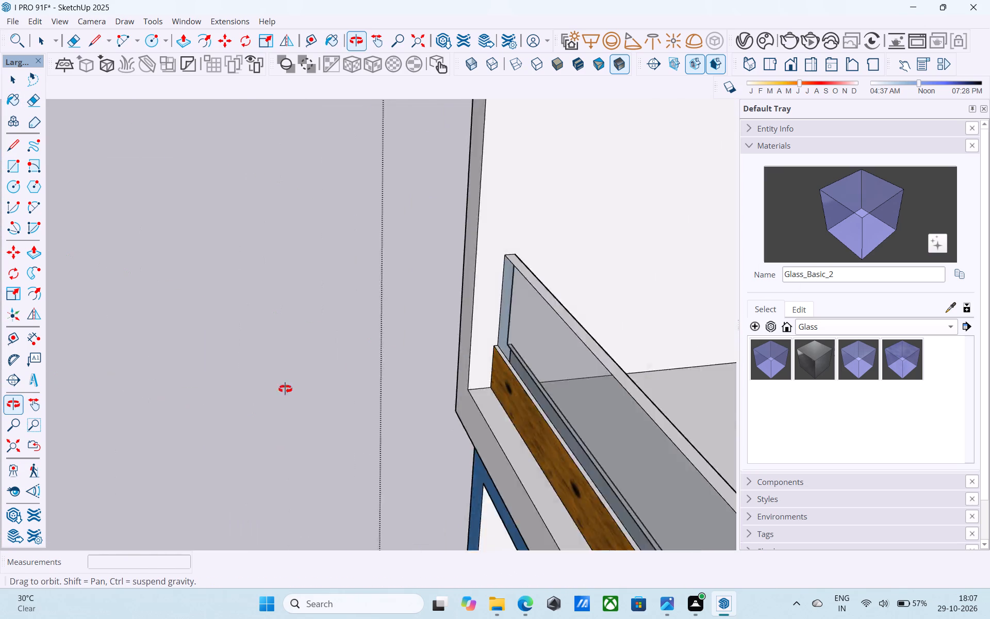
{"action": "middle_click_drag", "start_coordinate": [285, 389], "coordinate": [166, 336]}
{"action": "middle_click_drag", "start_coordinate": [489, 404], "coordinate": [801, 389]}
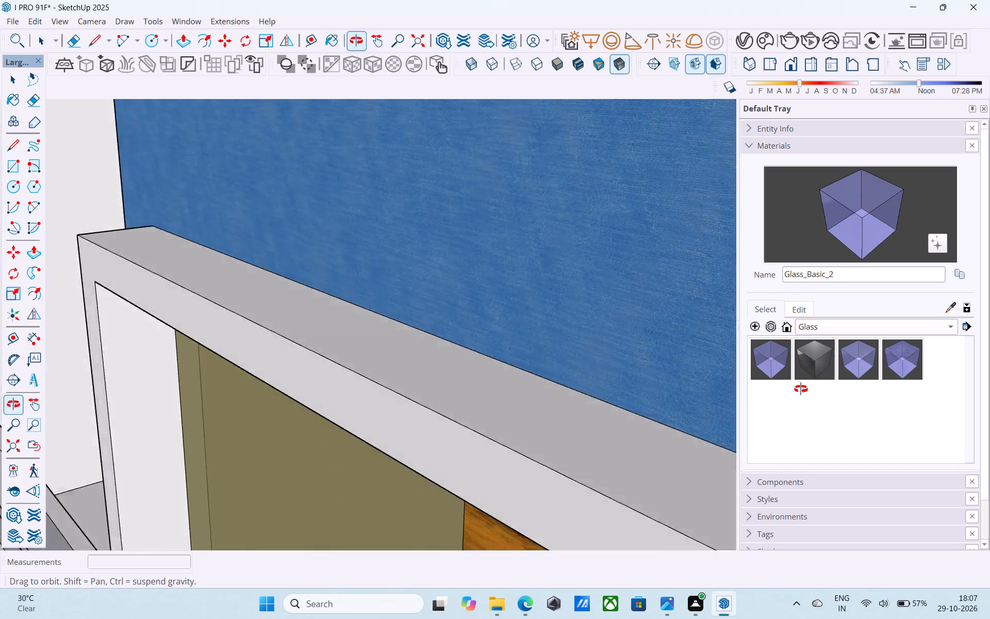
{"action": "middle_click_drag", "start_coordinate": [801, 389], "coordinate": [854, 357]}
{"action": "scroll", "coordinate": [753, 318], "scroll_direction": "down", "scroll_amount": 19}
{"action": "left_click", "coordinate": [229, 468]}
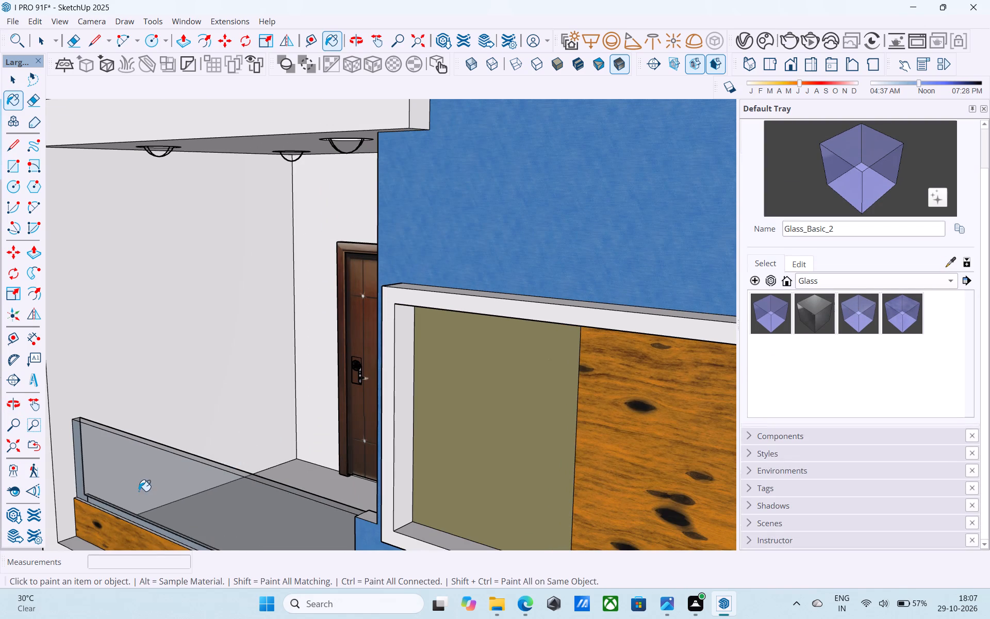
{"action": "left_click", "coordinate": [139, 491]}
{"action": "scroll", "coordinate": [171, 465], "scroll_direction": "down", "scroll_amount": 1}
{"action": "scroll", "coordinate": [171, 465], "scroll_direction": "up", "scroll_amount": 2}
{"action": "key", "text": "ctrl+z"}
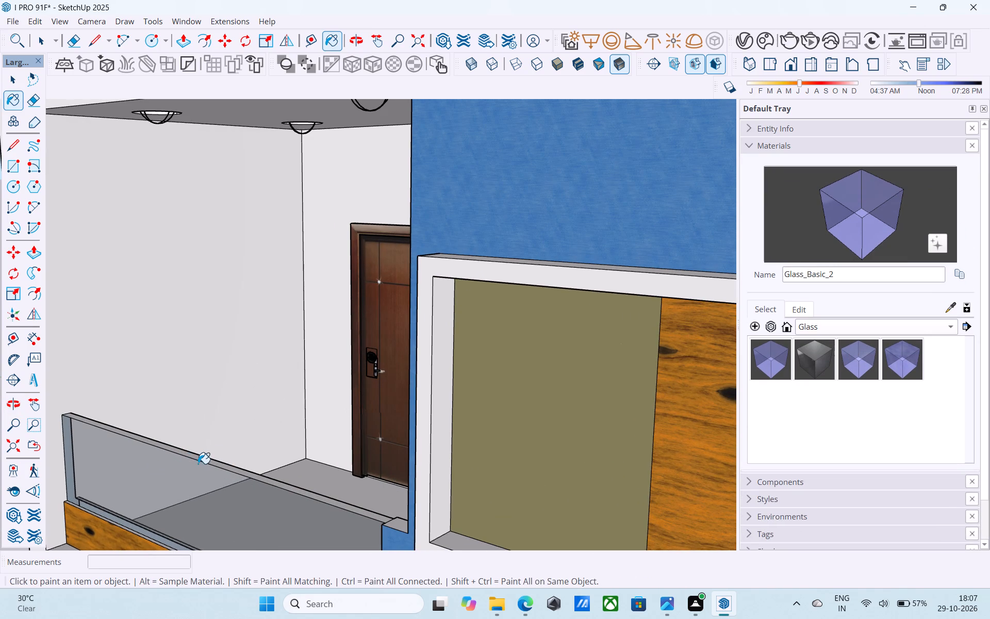
Apply Glass_Basic_2 to the remaining faces of the upper balcony's parapet, including the green-tinted glass seen from the balcony side.
{"action": "middle_click_drag", "start_coordinate": [236, 452], "coordinate": [323, 491], "text": "shift"}
{"action": "left_click", "coordinate": [372, 419]}
{"action": "middle_click_drag", "start_coordinate": [381, 390], "coordinate": [476, 446], "text": "shift"}
{"action": "scroll", "coordinate": [435, 429], "scroll_direction": "up", "scroll_amount": 3}
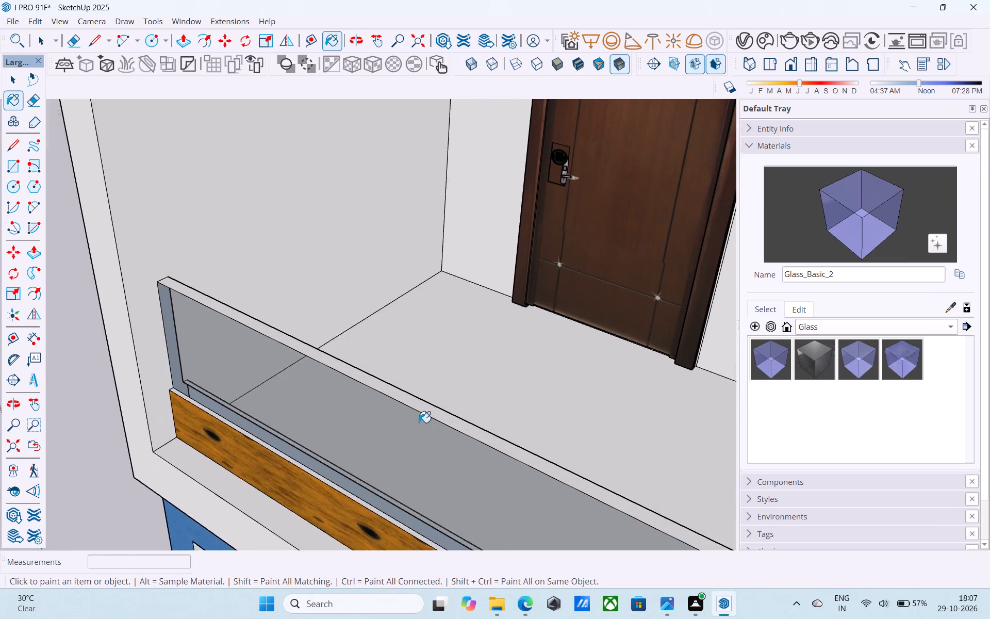
{"action": "scroll", "coordinate": [419, 422], "scroll_direction": "up", "scroll_amount": 7}
{"action": "middle_click_drag", "start_coordinate": [390, 414], "coordinate": [46, 395]}
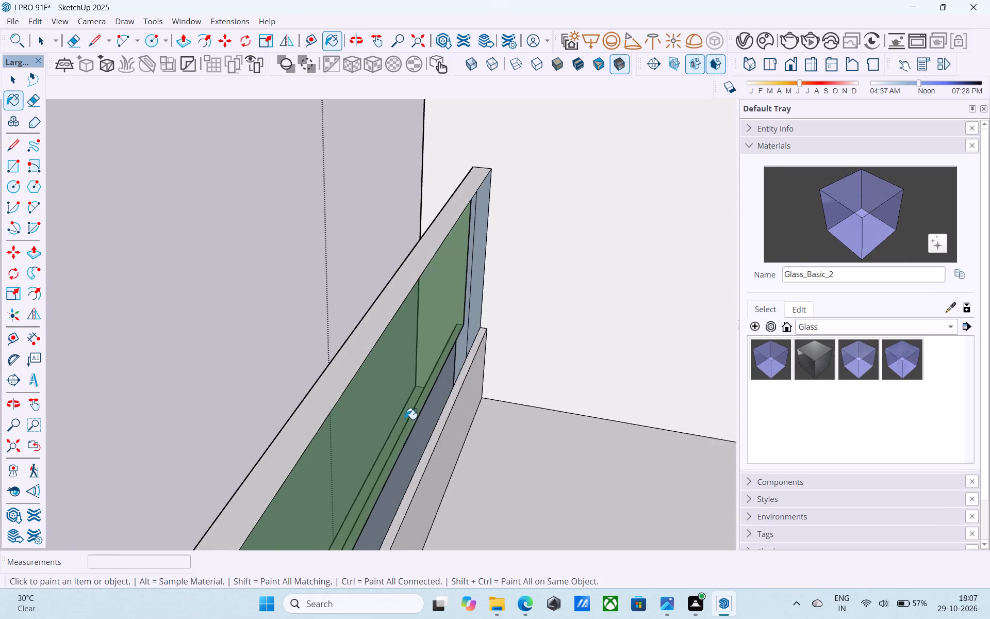
{"action": "left_click", "coordinate": [407, 415]}
{"action": "scroll", "coordinate": [406, 408], "scroll_direction": "up", "scroll_amount": 1}
{"action": "middle_click_drag", "start_coordinate": [406, 408], "coordinate": [481, 284]}
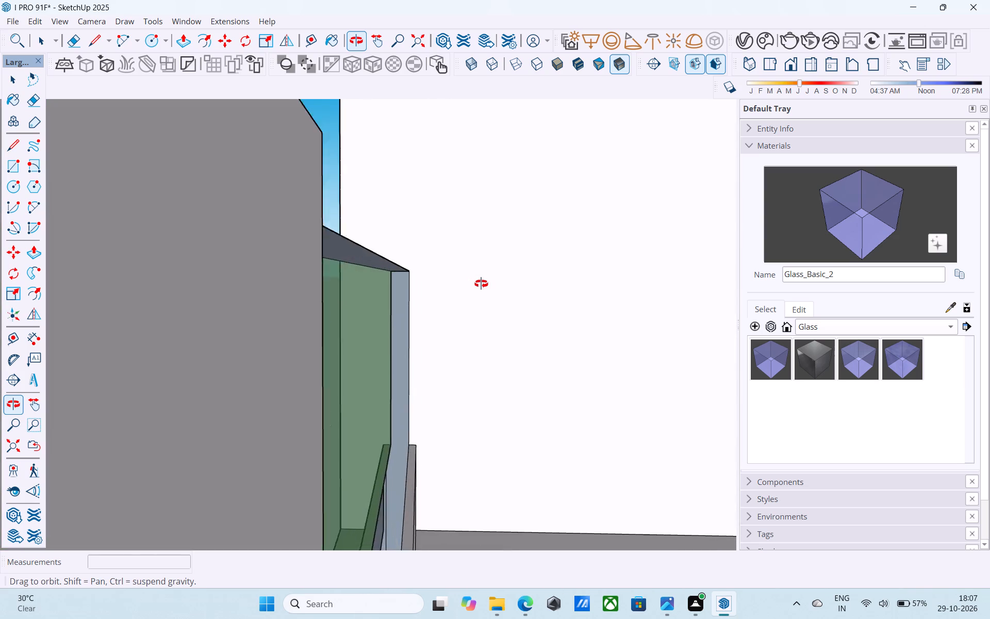
{"action": "middle_click_drag", "start_coordinate": [481, 284], "coordinate": [485, 285]}
{"action": "left_click", "coordinate": [303, 319]}
{"action": "middle_click_drag", "start_coordinate": [303, 319], "coordinate": [406, 318]}
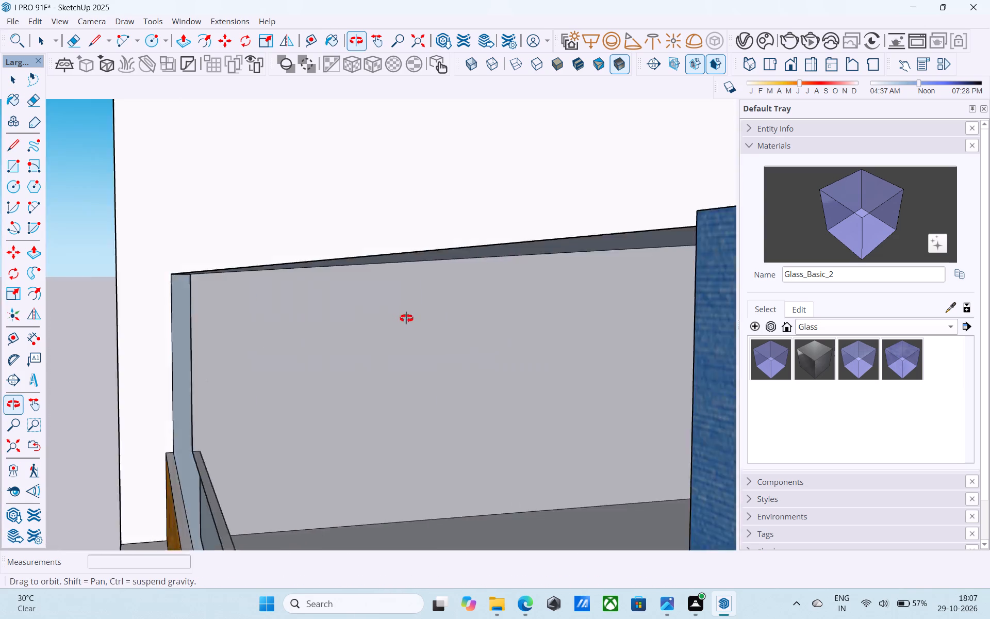
{"action": "middle_click_drag", "start_coordinate": [406, 318], "coordinate": [523, 330]}
{"action": "scroll", "coordinate": [523, 330], "scroll_direction": "down", "scroll_amount": 20}
{"action": "scroll", "coordinate": [523, 330], "scroll_direction": "down", "scroll_amount": 7}
{"action": "key", "text": "space"}
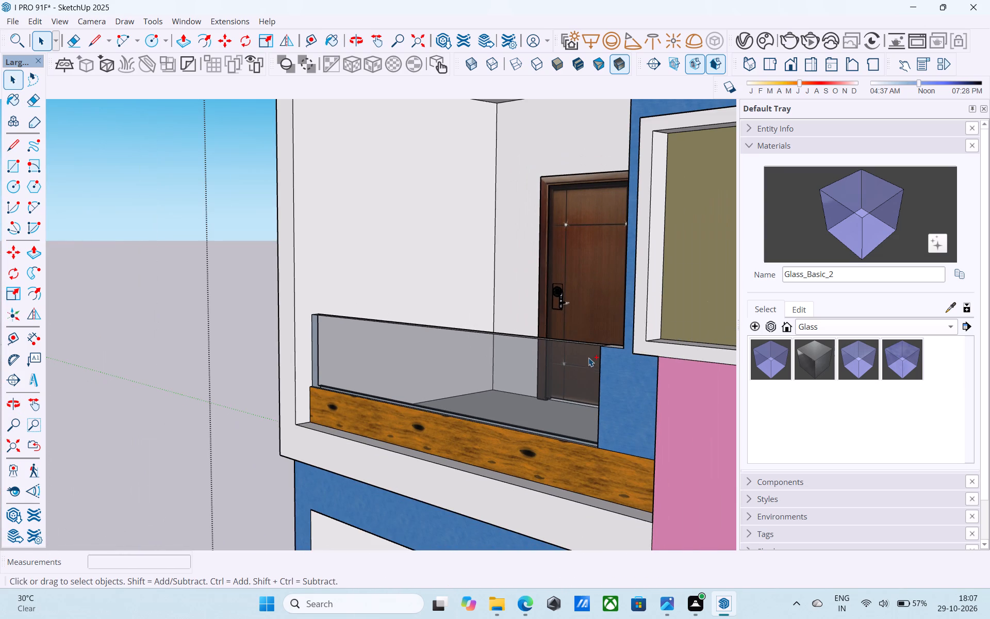
Bring the house's whole front elevation back into view and save the model.
{"action": "key", "text": "ctrl+s"}
{"action": "scroll", "coordinate": [589, 357], "scroll_direction": "down", "scroll_amount": 16}
{"action": "middle_click_drag", "start_coordinate": [547, 356], "coordinate": [642, 371], "text": "shift"}
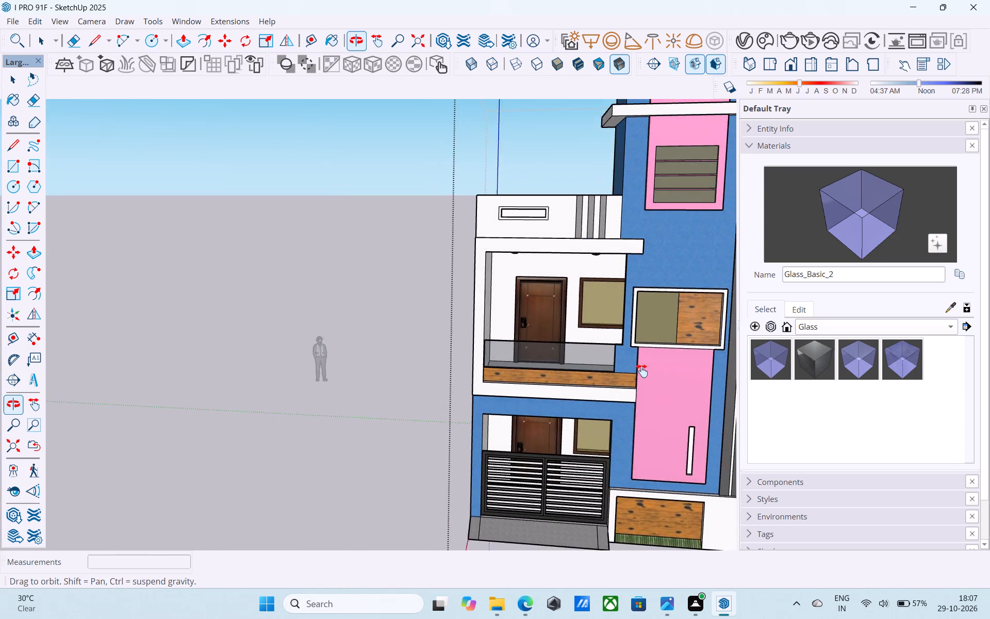
{"action": "middle_click_drag", "start_coordinate": [642, 371], "coordinate": [544, 376], "text": "shift"}
{"action": "middle_click_drag", "start_coordinate": [544, 376], "coordinate": [536, 388]}
{"action": "scroll", "coordinate": [568, 379], "scroll_direction": "down", "scroll_amount": 4}
{"action": "middle_click_drag", "start_coordinate": [568, 379], "coordinate": [547, 381]}
{"action": "scroll", "coordinate": [551, 366], "scroll_direction": "up", "scroll_amount": 5}
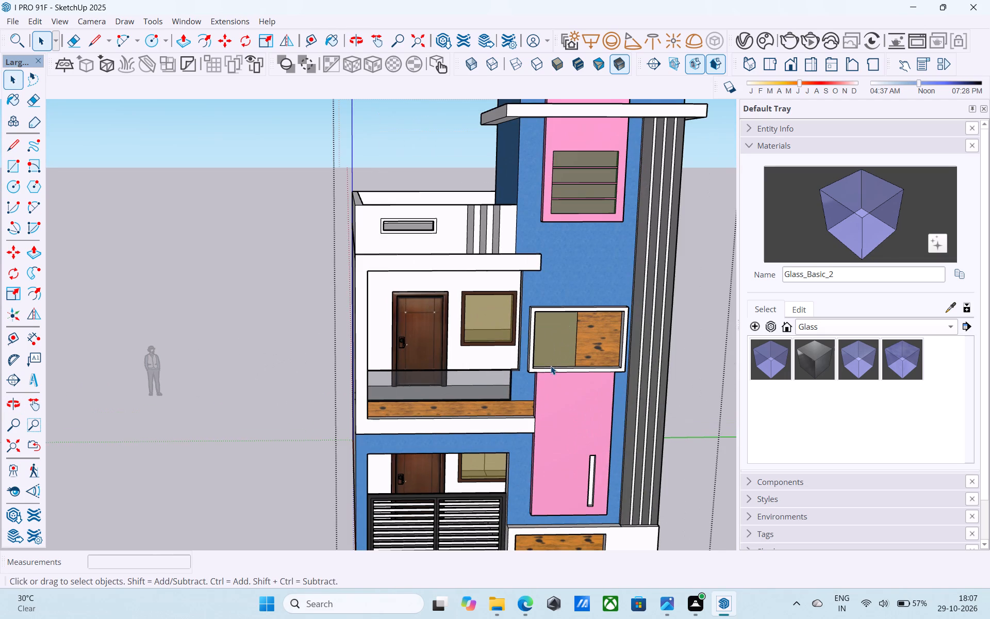
{"action": "key", "text": "ctrl+s"}
{"action": "scroll", "coordinate": [551, 366], "scroll_direction": "down", "scroll_amount": 6}
{"action": "scroll", "coordinate": [402, 348], "scroll_direction": "down", "scroll_amount": 3}
{"action": "left_click", "coordinate": [637, 323]}
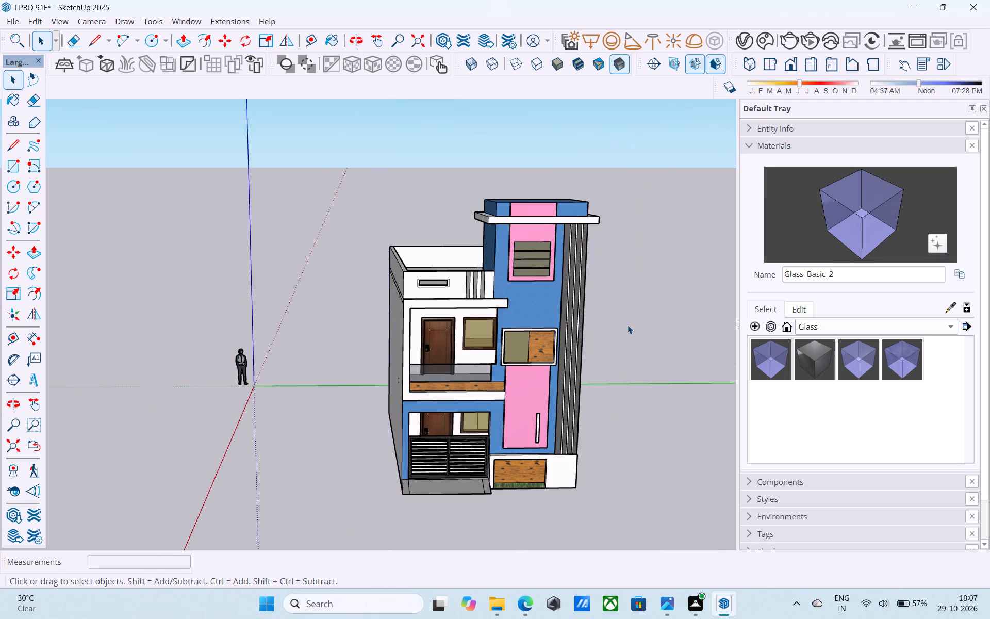
{"action": "middle_click_drag", "start_coordinate": [571, 323], "coordinate": [543, 301]}
{"action": "scroll", "coordinate": [476, 316], "scroll_direction": "up", "scroll_amount": 4}
{"action": "key", "text": "ctrl+s"}
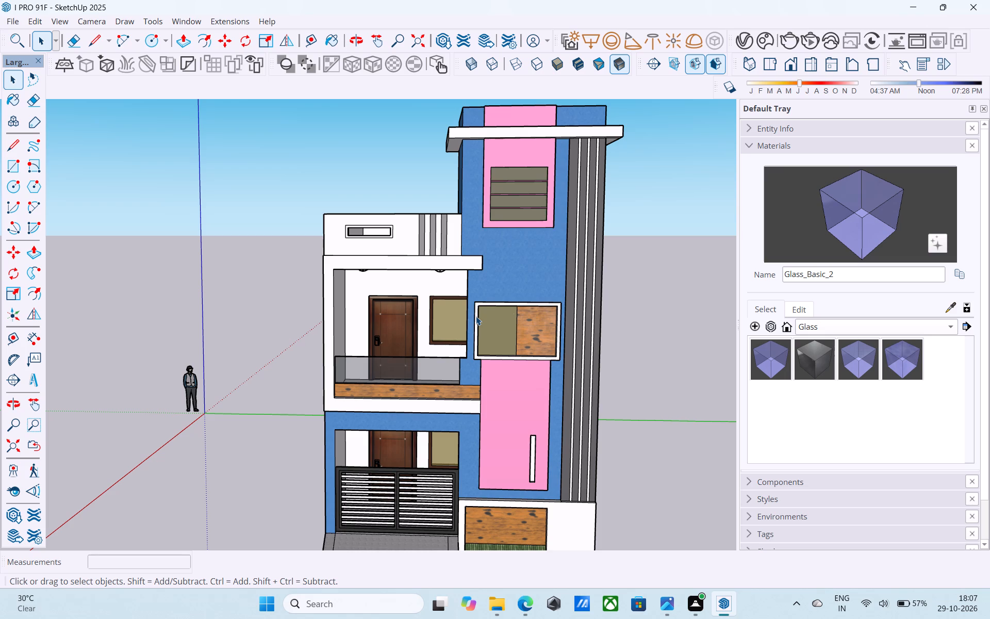
Frame the front elevation from a lower, near-frontal viewpoint, with the balcony ceiling lights, entrance gate and ground in view.
{"action": "scroll", "coordinate": [483, 315], "scroll_direction": "down", "scroll_amount": 3}
{"action": "middle_click_drag", "start_coordinate": [482, 315], "coordinate": [484, 310]}
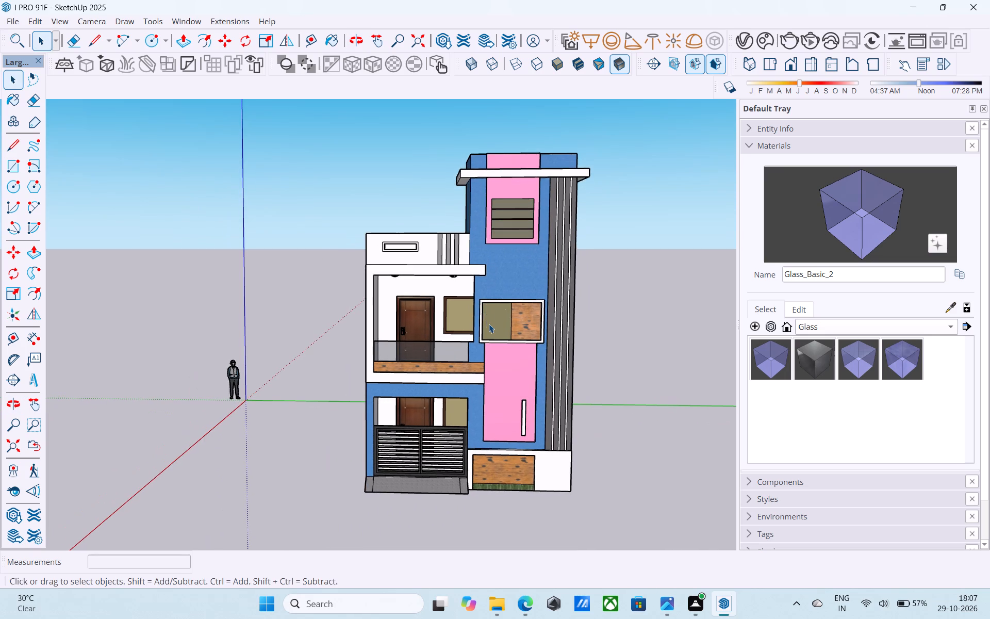
{"action": "scroll", "coordinate": [518, 373], "scroll_direction": "up", "scroll_amount": 3}
{"action": "middle_click_drag", "start_coordinate": [518, 373], "coordinate": [521, 346]}
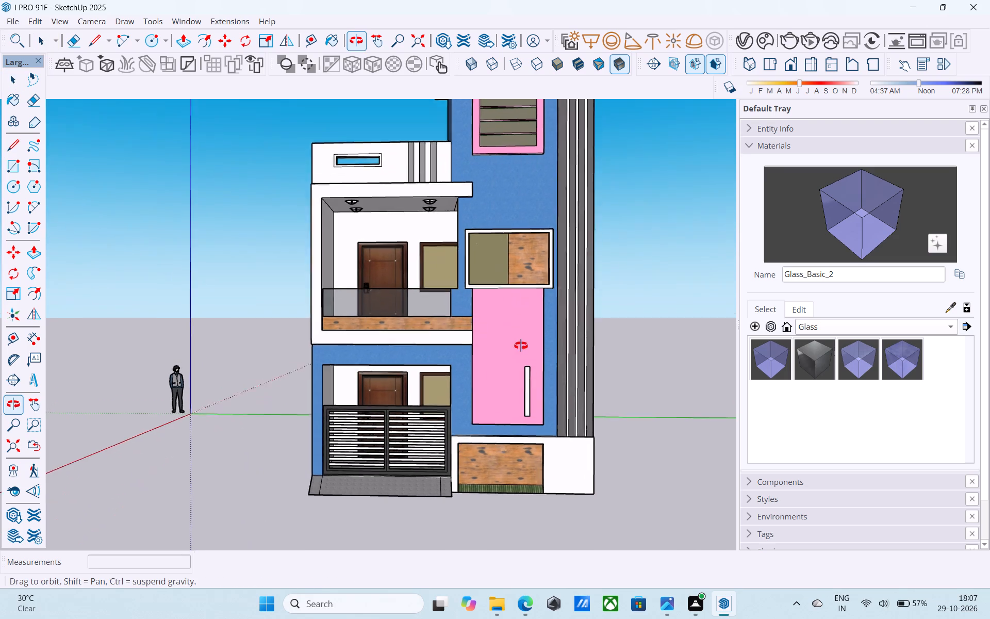
{"action": "middle_click_drag", "start_coordinate": [521, 346], "coordinate": [517, 352]}
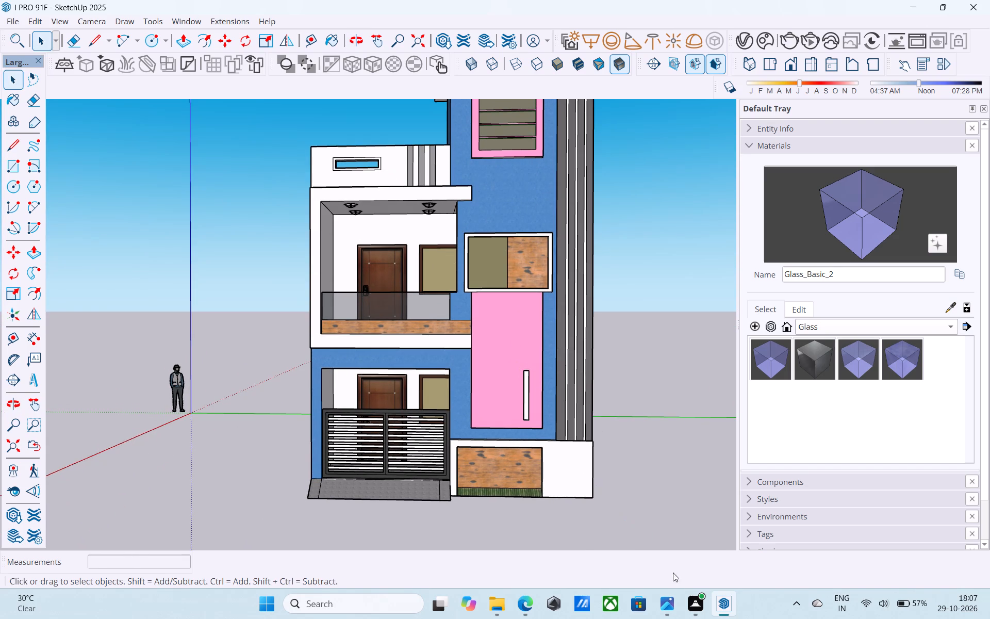